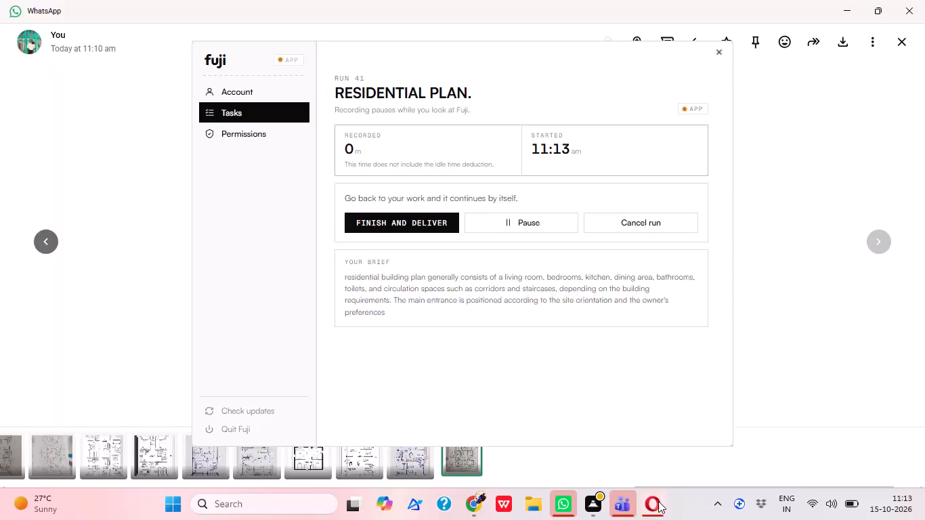
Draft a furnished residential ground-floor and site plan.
Bring up the window and task options for the running Opera browser.
{"action": "right_click", "coordinate": [658, 501]}
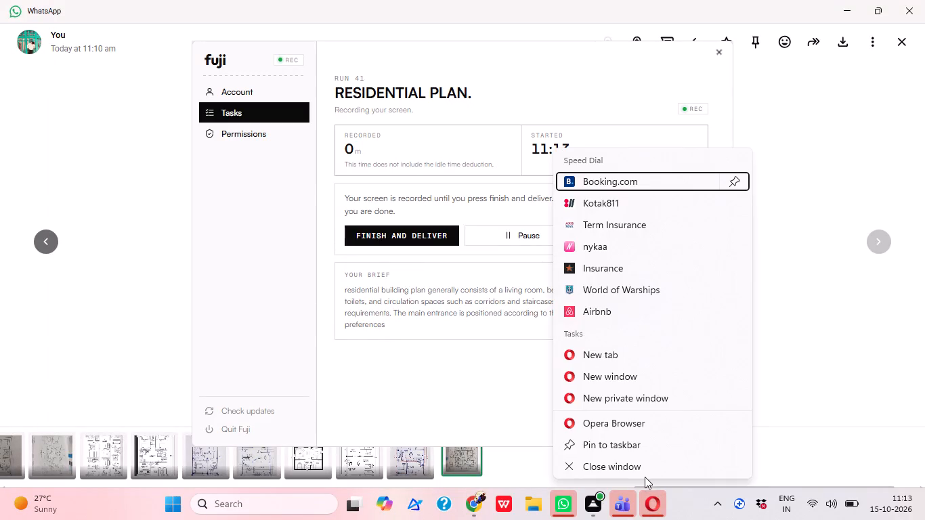
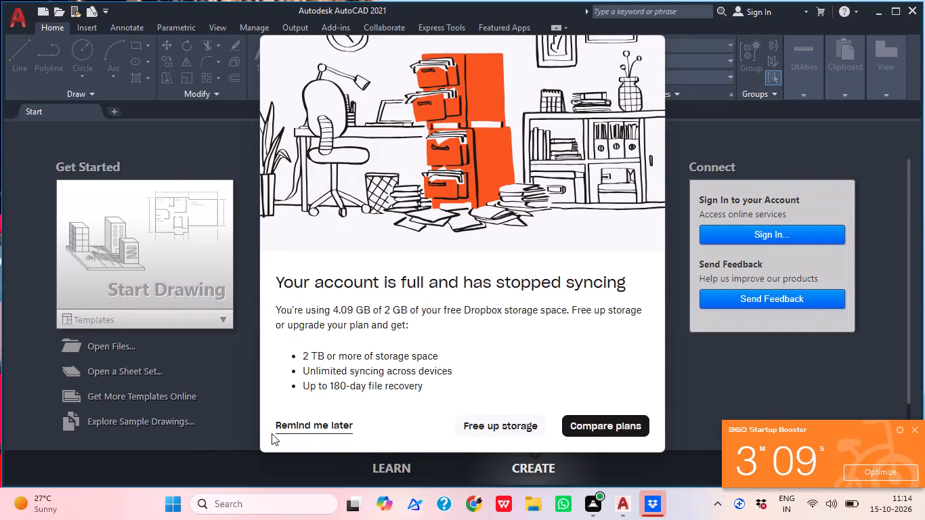
Dismiss the Dropbox storage notice and start a new blank drawing in AutoCAD.
{"action": "left_click", "coordinate": [292, 422]}
{"action": "left_click", "coordinate": [138, 230]}
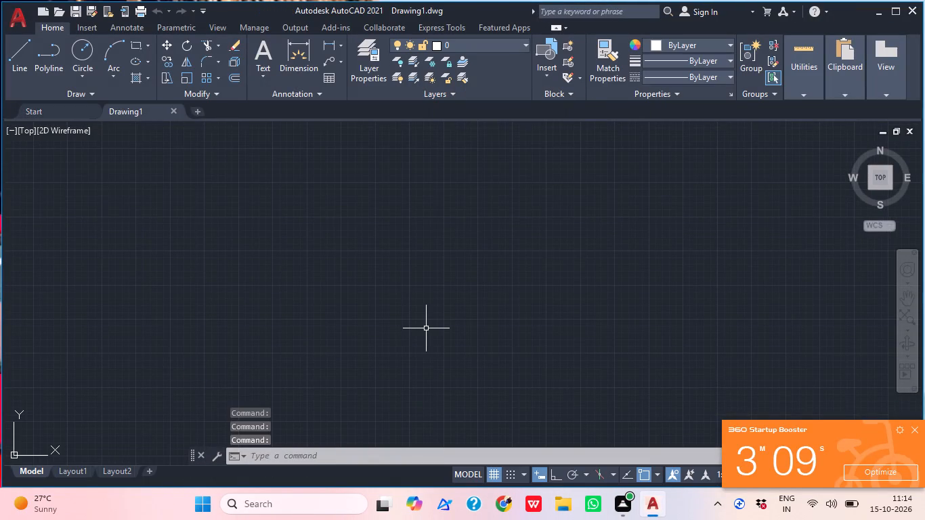
Configure the drawing units to Engineering length with 0'-0" precision and an insertion scale of Inches.
{"action": "type", "text": "UN"}
{"action": "key", "text": "Return"}
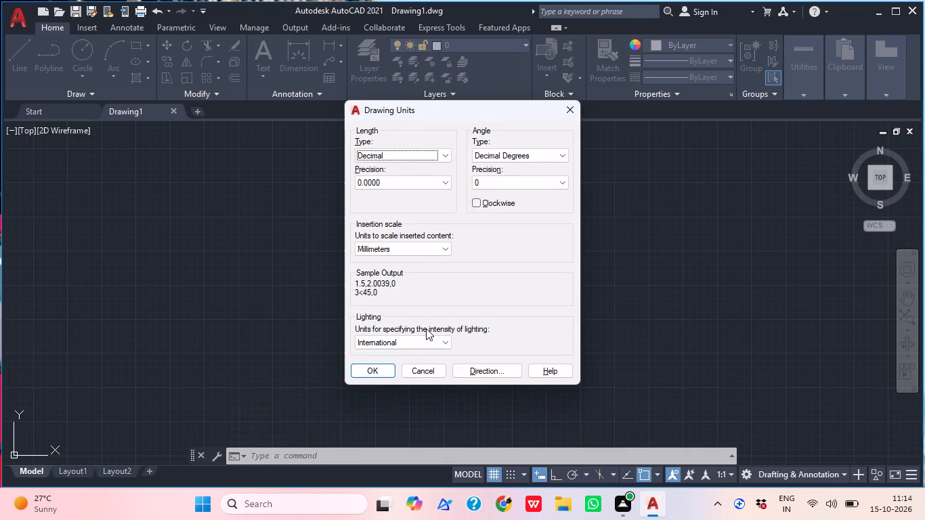
{"action": "left_click", "coordinate": [425, 148]}
{"action": "left_click", "coordinate": [426, 156]}
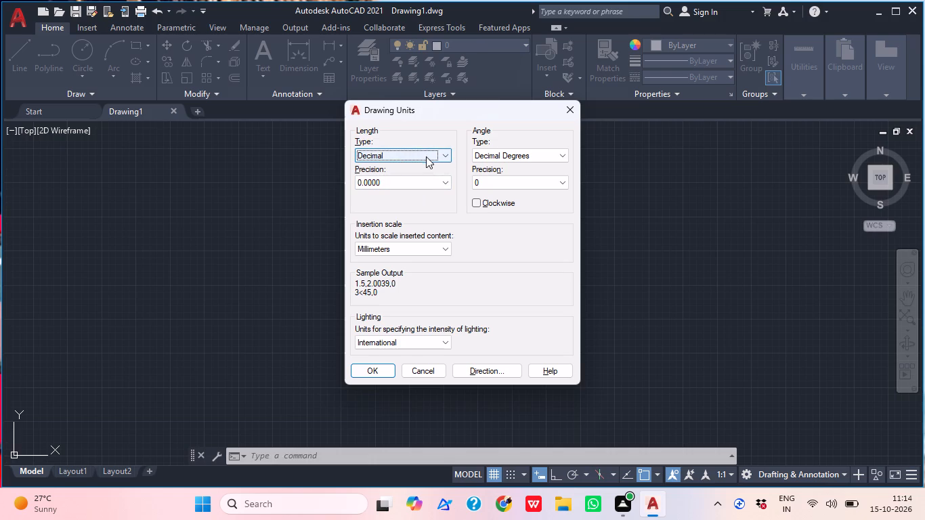
{"action": "left_click", "coordinate": [404, 186]}
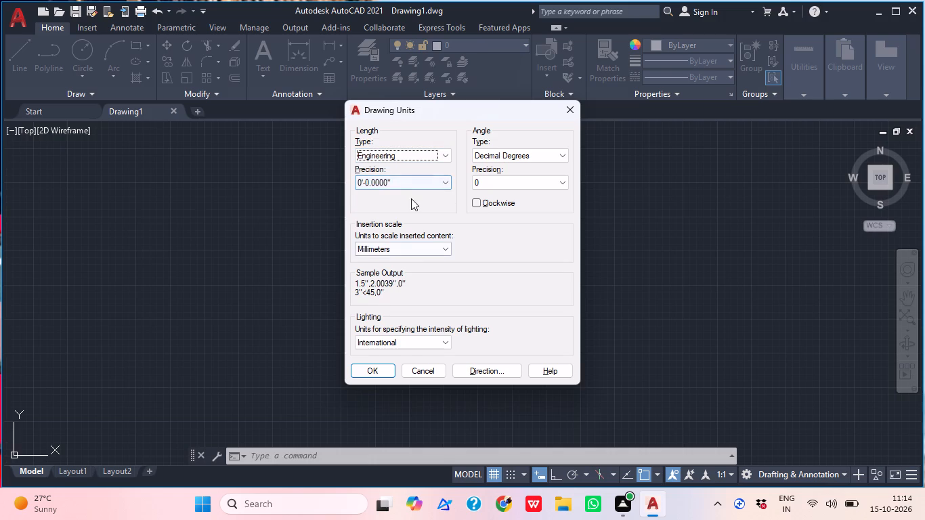
{"action": "left_click", "coordinate": [385, 180]}
{"action": "left_click", "coordinate": [380, 196]}
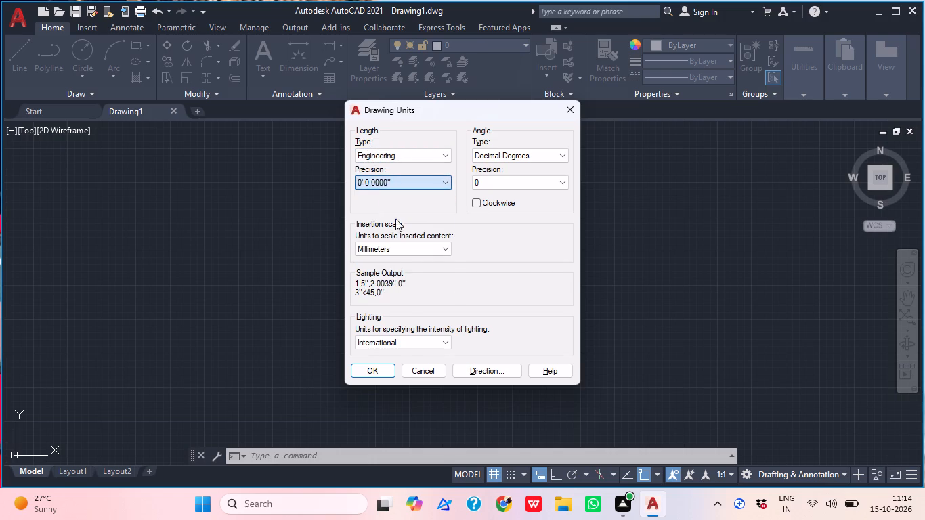
{"action": "left_click", "coordinate": [395, 254]}
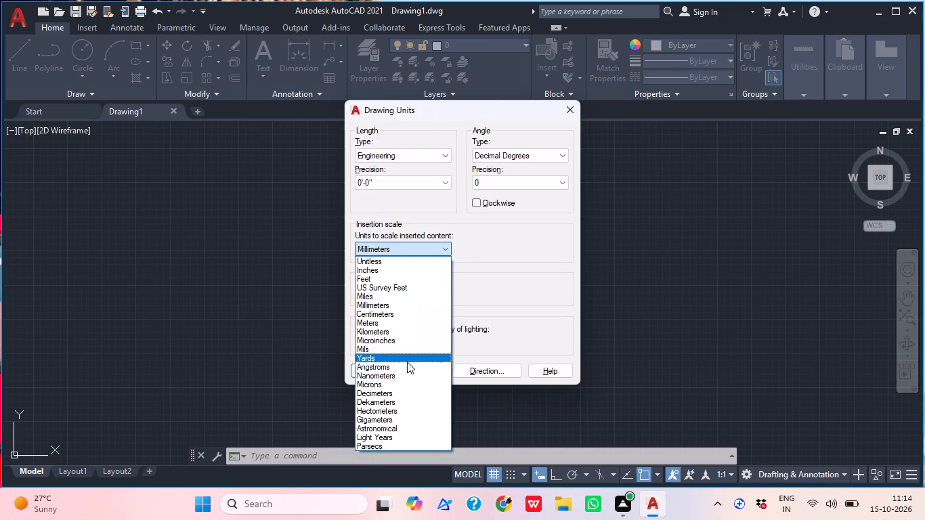
{"action": "left_click", "coordinate": [387, 269]}
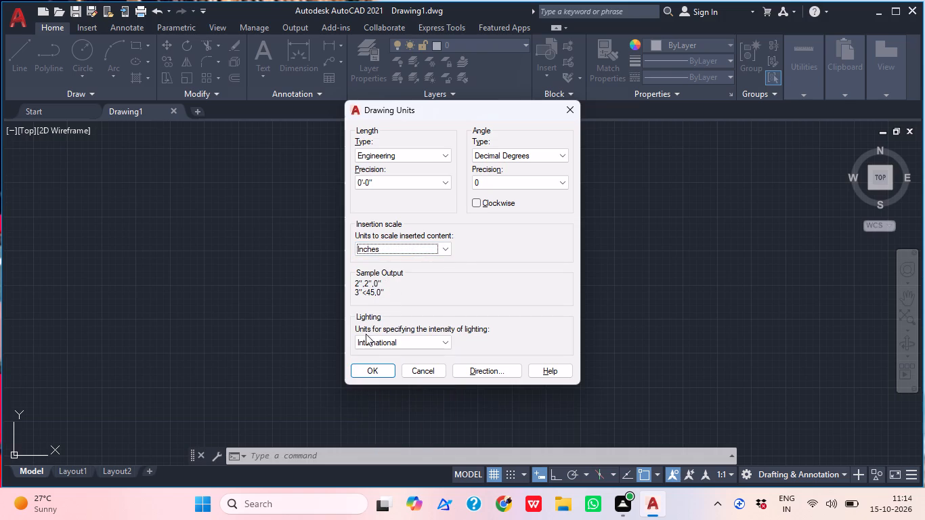
{"action": "left_click", "coordinate": [373, 368]}
Modify the ISO-25 dimension style's primary units to Engineering with 0'-0" precision and make the style current.
{"action": "type", "text": "D"}
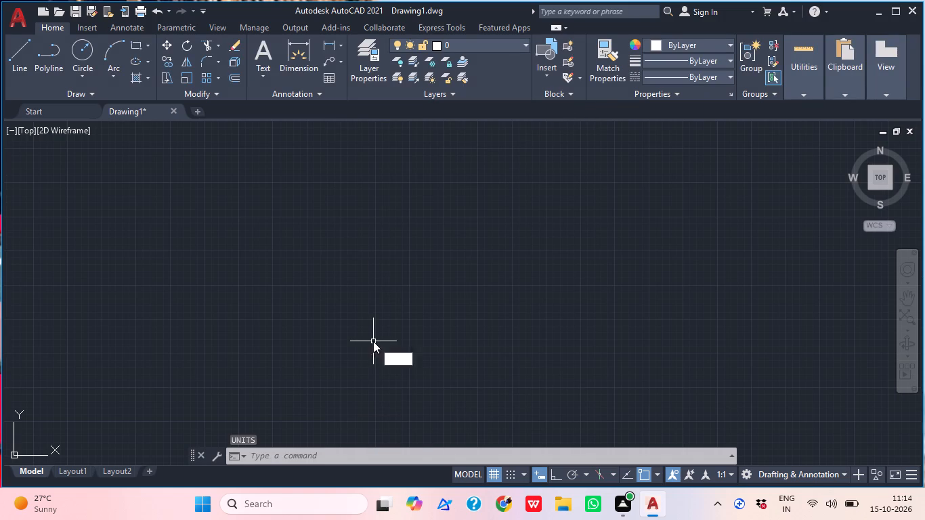
{"action": "key", "text": "space"}
{"action": "left_click", "coordinate": [620, 219]}
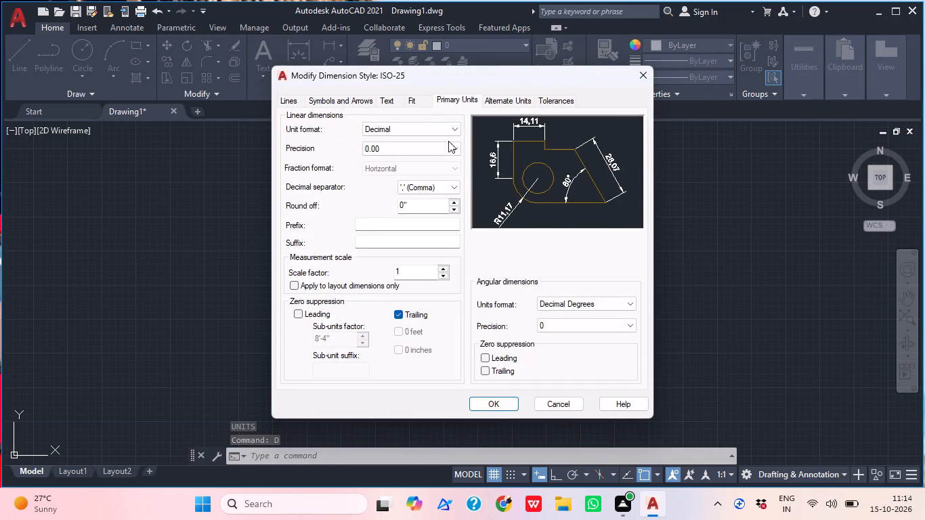
{"action": "left_click", "coordinate": [440, 125]}
{"action": "left_click", "coordinate": [404, 160]}
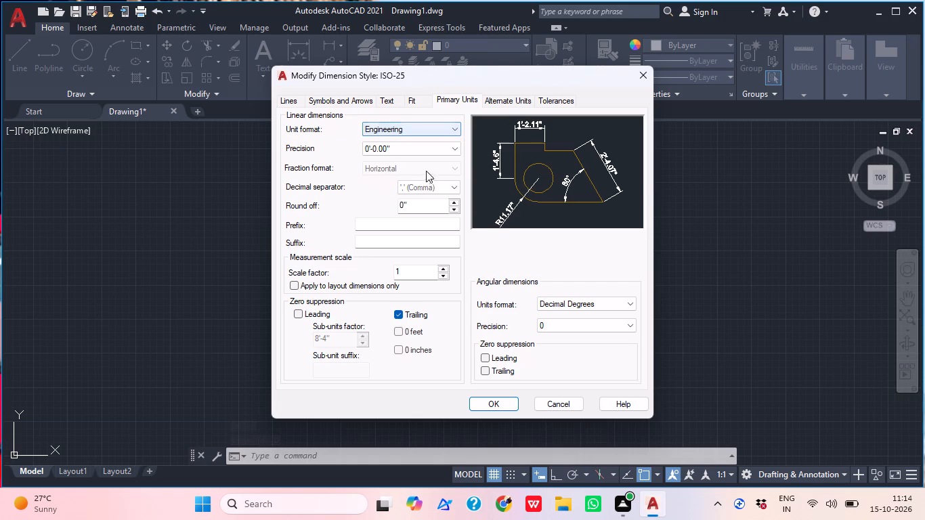
{"action": "left_click", "coordinate": [410, 150]}
{"action": "left_click", "coordinate": [395, 159]}
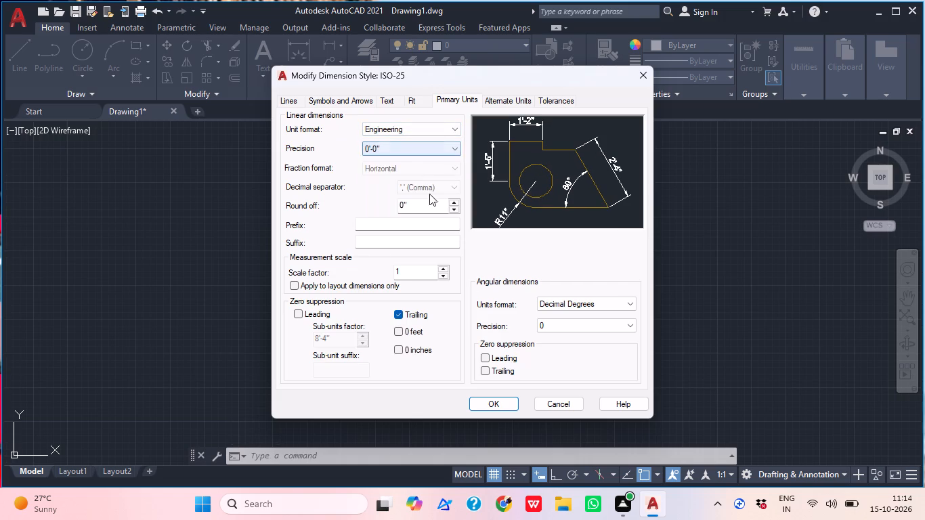
{"action": "left_click", "coordinate": [502, 406]}
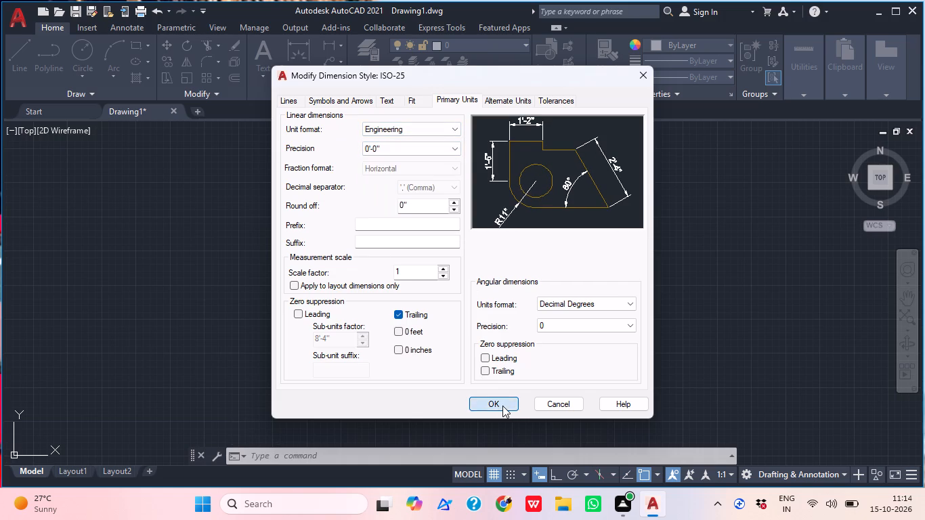
{"action": "double_click", "coordinate": [616, 171]}
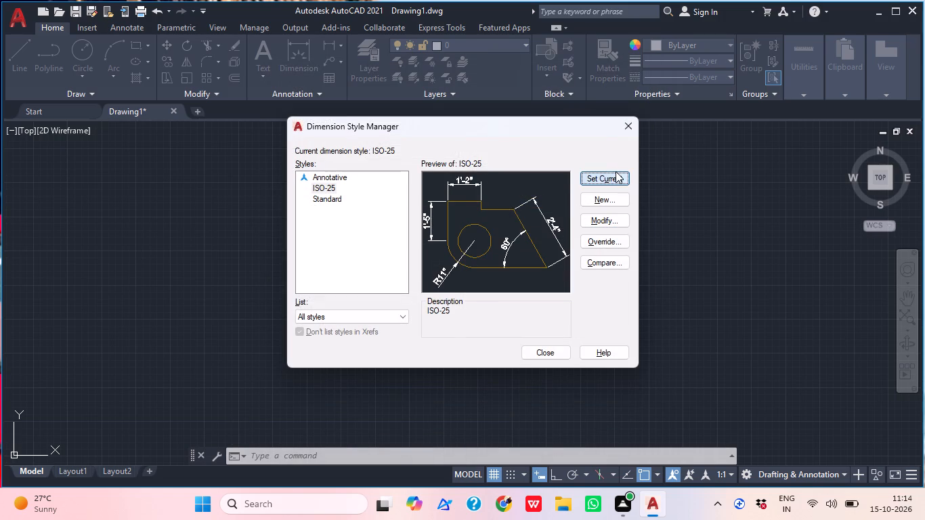
{"action": "left_click", "coordinate": [628, 128]}
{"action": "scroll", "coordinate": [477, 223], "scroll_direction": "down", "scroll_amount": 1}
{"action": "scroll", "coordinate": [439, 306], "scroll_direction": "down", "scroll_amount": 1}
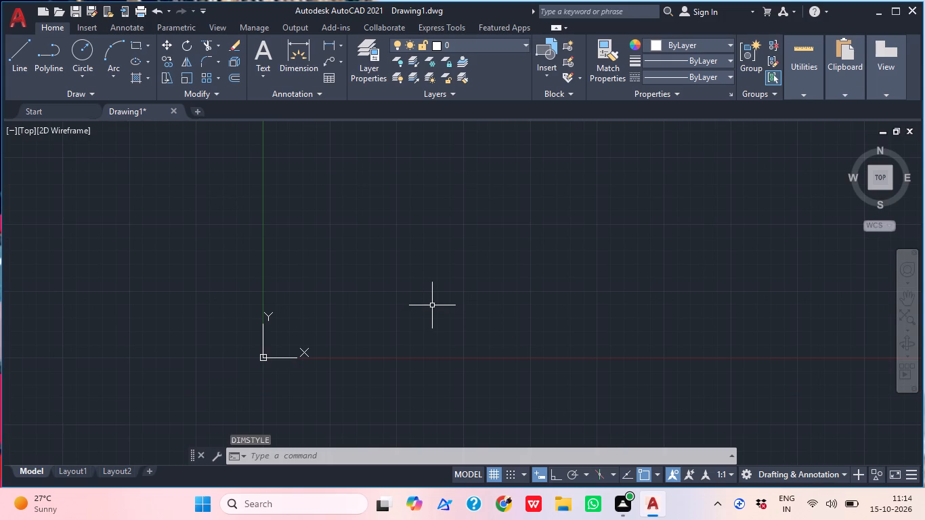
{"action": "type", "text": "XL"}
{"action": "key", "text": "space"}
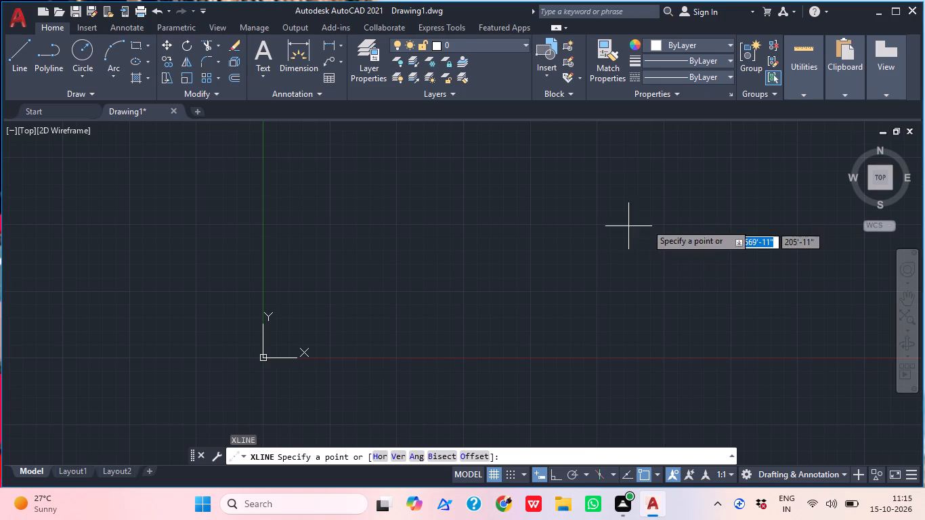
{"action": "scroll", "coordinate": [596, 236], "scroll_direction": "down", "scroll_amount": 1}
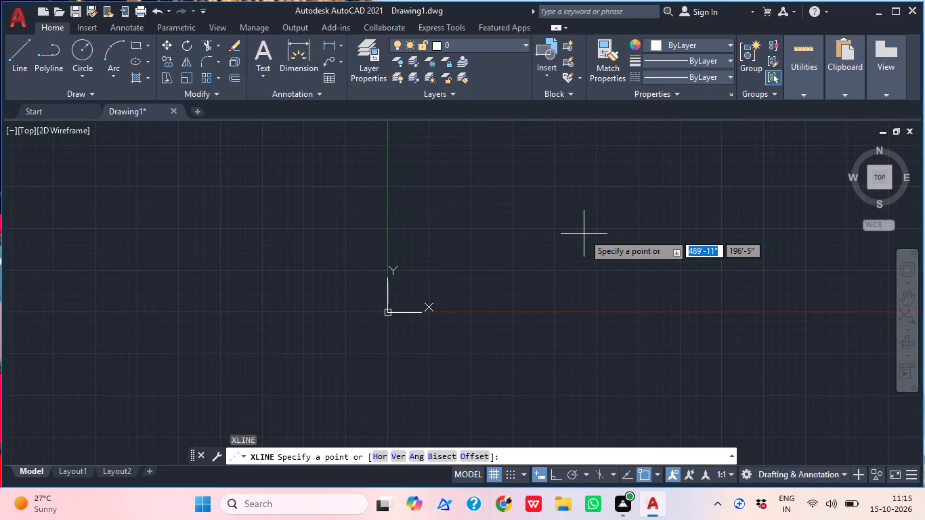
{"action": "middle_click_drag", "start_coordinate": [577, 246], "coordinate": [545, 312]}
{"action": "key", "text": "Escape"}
Draw one horizontal and one vertical construction line crossing at a common point in empty space, with Ortho on.
{"action": "middle_click_drag", "start_coordinate": [551, 254], "coordinate": [488, 346]}
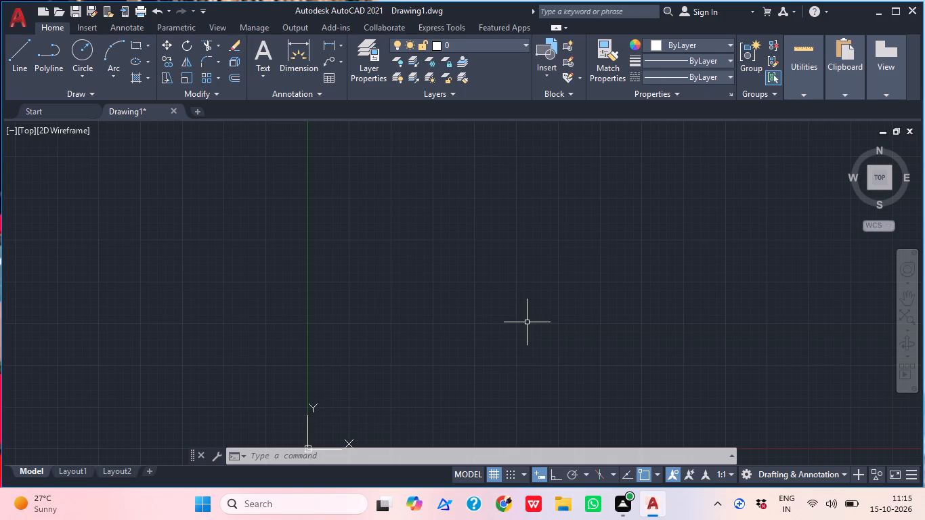
{"action": "middle_click_drag", "start_coordinate": [420, 275], "coordinate": [318, 278]}
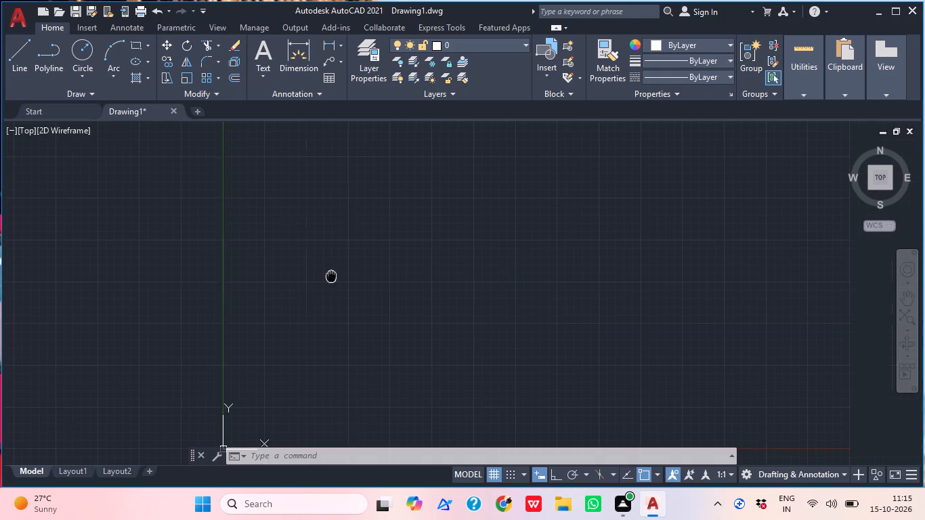
{"action": "middle_click_drag", "start_coordinate": [318, 278], "coordinate": [265, 284]}
{"action": "middle_click_drag", "start_coordinate": [374, 263], "coordinate": [383, 274]}
{"action": "scroll", "coordinate": [374, 263], "scroll_direction": "down", "scroll_amount": 1}
{"action": "middle_click_drag", "start_coordinate": [394, 299], "coordinate": [410, 341]}
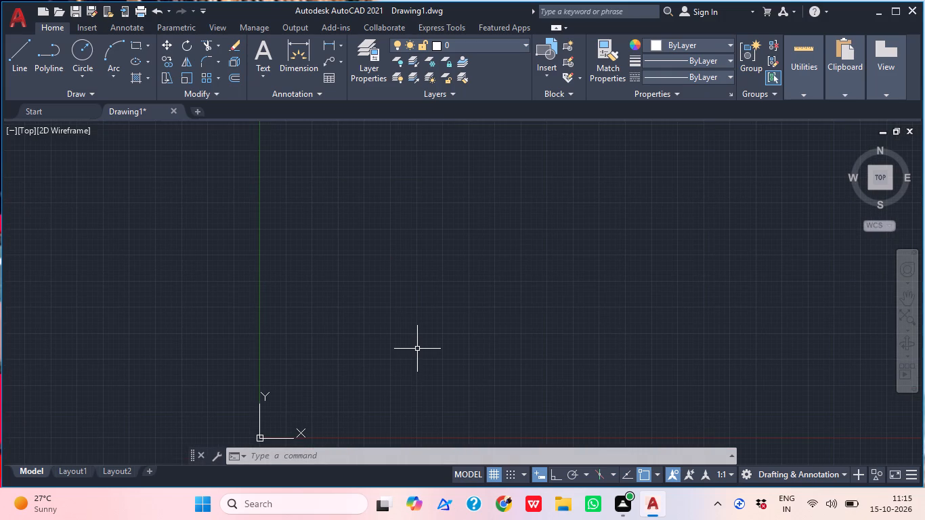
{"action": "key", "text": "z"}
{"action": "key", "text": "BackSpace"}
{"action": "type", "text": "XL"}
{"action": "key", "text": "Return"}
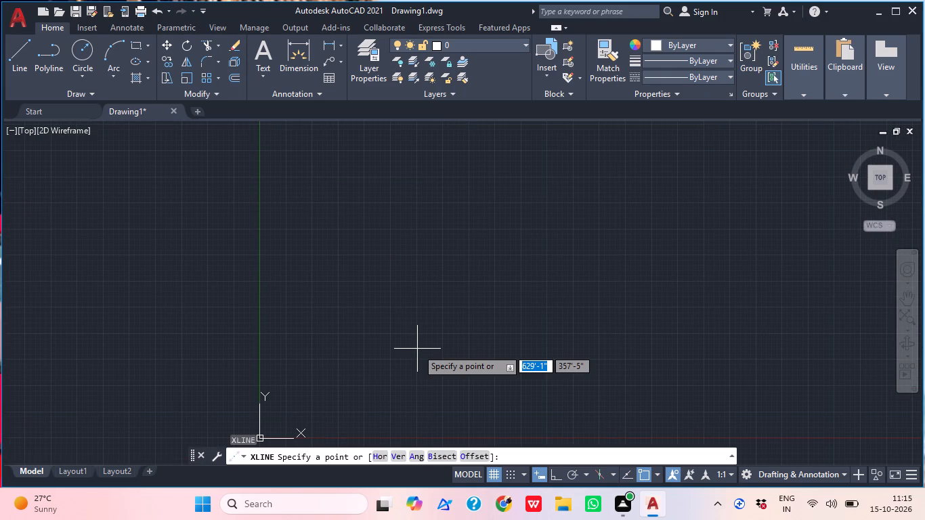
{"action": "middle_click_drag", "start_coordinate": [405, 228], "coordinate": [275, 512]}
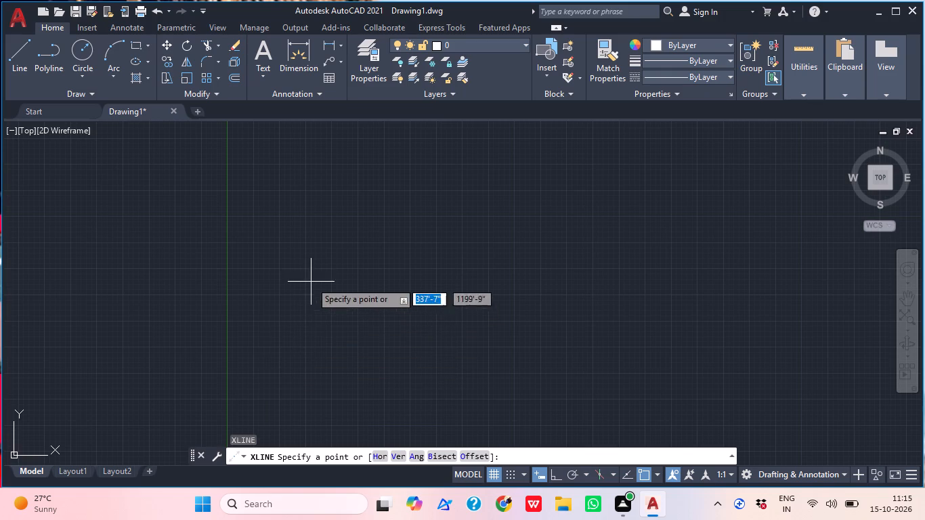
{"action": "left_click", "coordinate": [299, 279]}
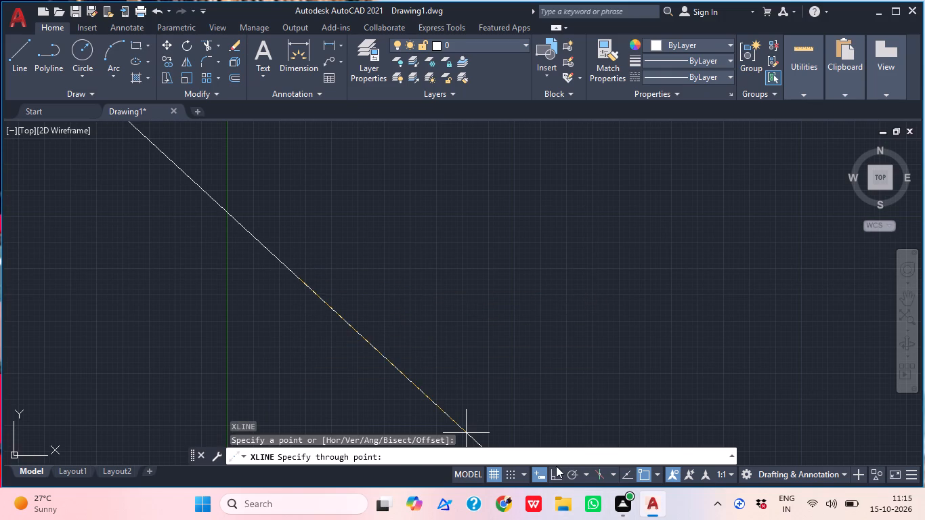
{"action": "left_click", "coordinate": [553, 470]}
{"action": "left_click", "coordinate": [466, 326]}
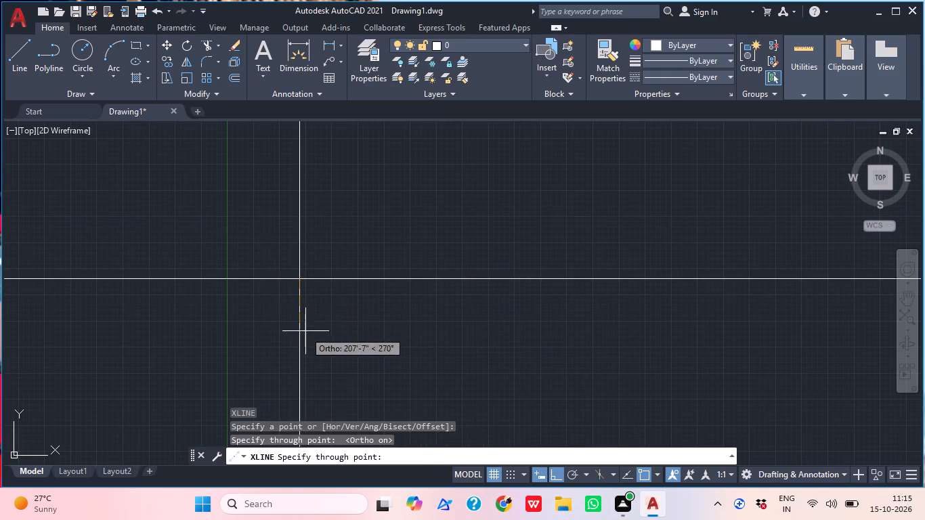
{"action": "left_click", "coordinate": [305, 331]}
{"action": "middle_click_drag", "start_coordinate": [354, 328], "coordinate": [442, 354]}
{"action": "key", "text": "Escape"}
Offset the horizontal construction line 9" downward and the vertical one 9" to its right for the wall thickness.
{"action": "scroll", "coordinate": [414, 329], "scroll_direction": "up", "scroll_amount": 2}
{"action": "middle_click_drag", "start_coordinate": [489, 397], "coordinate": [502, 422]}
{"action": "scroll", "coordinate": [502, 422], "scroll_direction": "up", "scroll_amount": 1}
{"action": "key", "text": "o"}
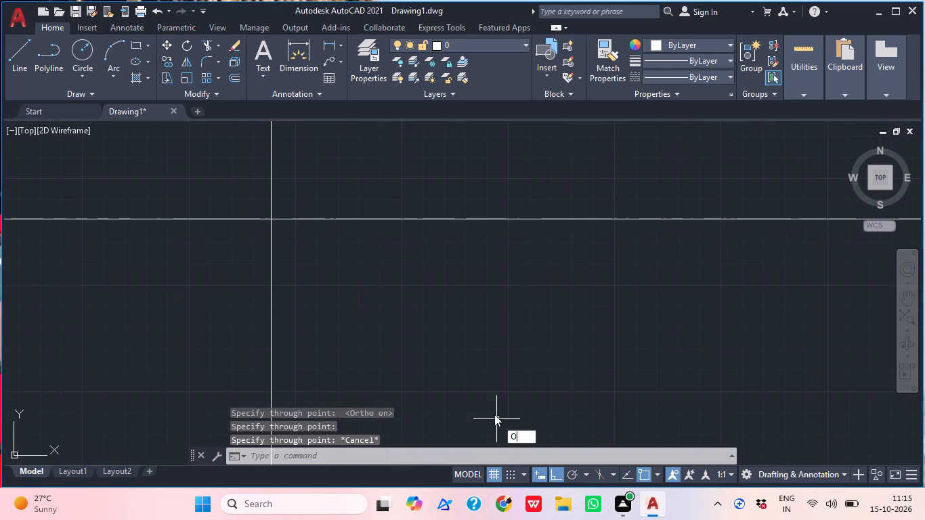
{"action": "key", "text": "space"}
{"action": "type", "text": "9\""}
{"action": "key", "text": "Return"}
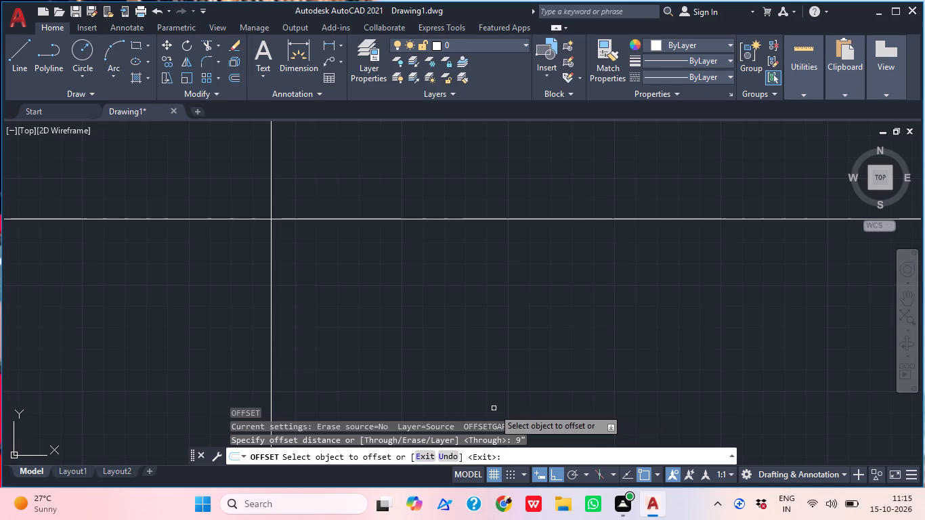
{"action": "scroll", "coordinate": [263, 194], "scroll_direction": "up", "scroll_amount": 2}
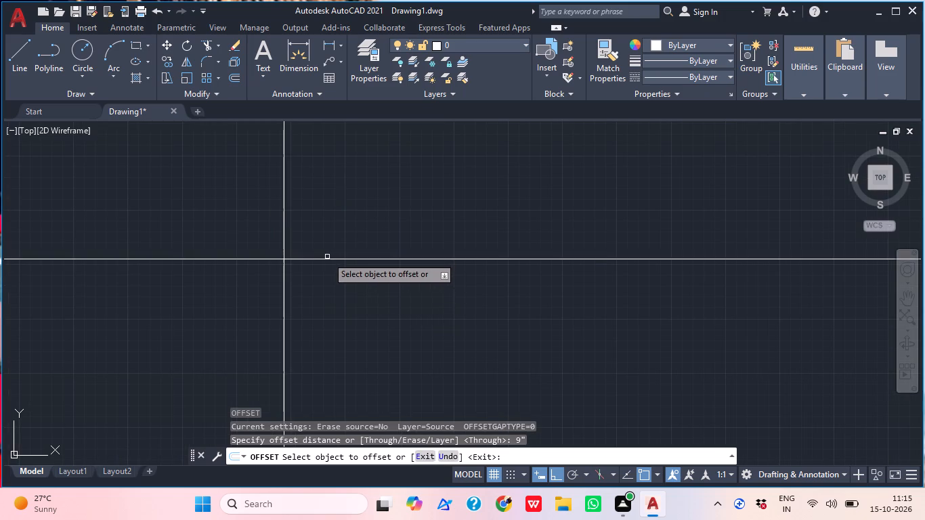
{"action": "left_click", "coordinate": [324, 259]}
{"action": "left_click", "coordinate": [318, 292]}
{"action": "scroll", "coordinate": [254, 231], "scroll_direction": "up", "scroll_amount": 3}
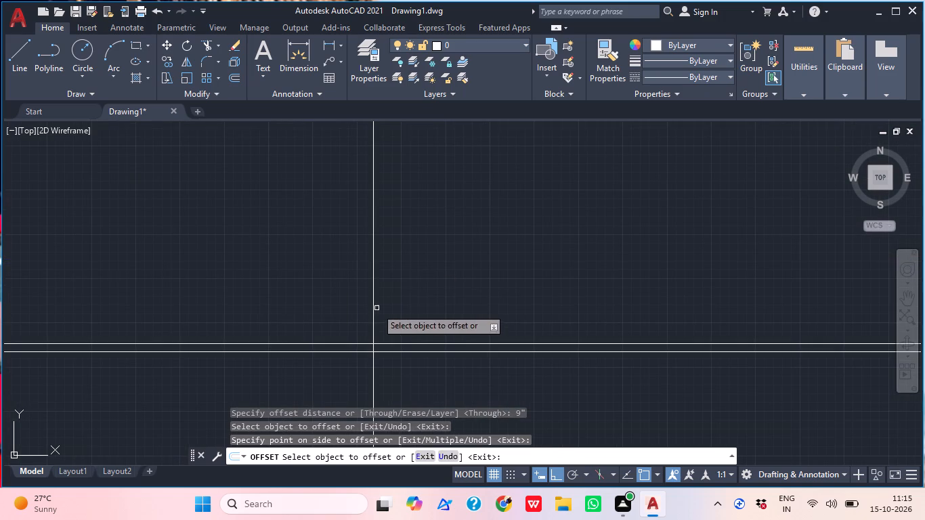
{"action": "left_click", "coordinate": [372, 305]}
{"action": "left_click", "coordinate": [464, 304]}
{"action": "middle_click_drag", "start_coordinate": [444, 295], "coordinate": [430, 267]}
{"action": "key", "text": "Escape"}
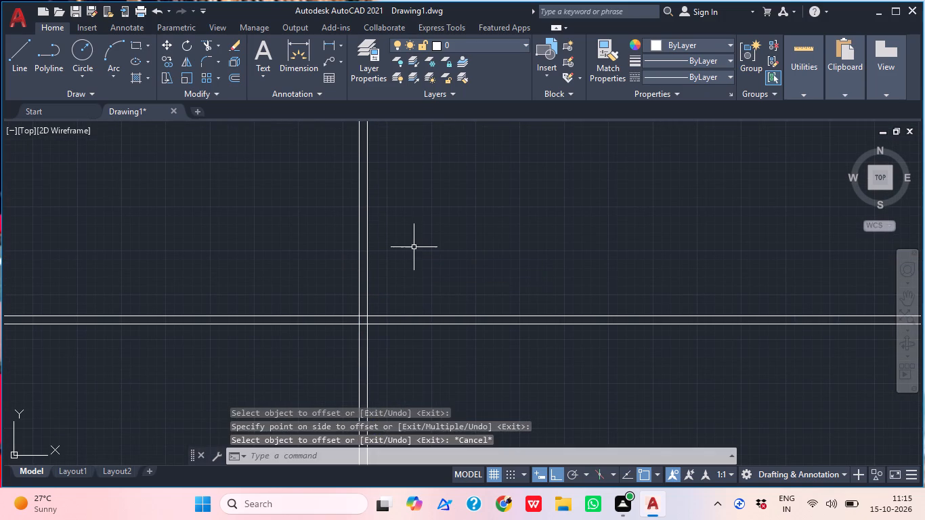
Trim the construction lines extending above and to the left of the crossing to form the upper-left wall corner.
{"action": "key", "text": "t"}
{"action": "key", "text": "r"}
{"action": "key", "text": "space"}
{"action": "left_click", "coordinate": [368, 273]}
{"action": "left_click_drag", "start_coordinate": [326, 284], "coordinate": [334, 289]}
{"action": "left_click", "coordinate": [397, 290]}
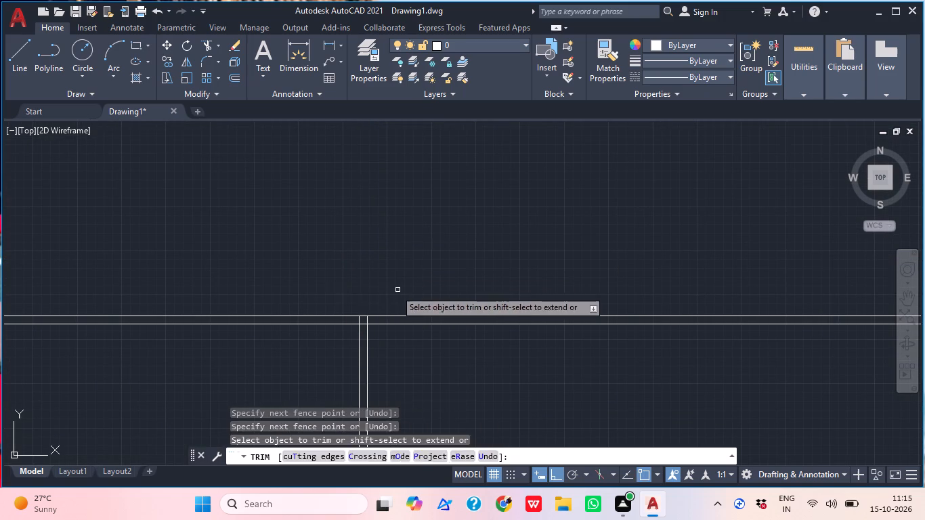
{"action": "left_click", "coordinate": [332, 301]}
{"action": "left_click", "coordinate": [326, 342]}
{"action": "middle_click_drag", "start_coordinate": [317, 336], "coordinate": [319, 316]}
{"action": "key", "text": "Escape"}
Trim the inner wall lines' overlapping ends inside the upper-left corner so the corner is clean.
{"action": "middle_click_drag", "start_coordinate": [383, 368], "coordinate": [349, 352]}
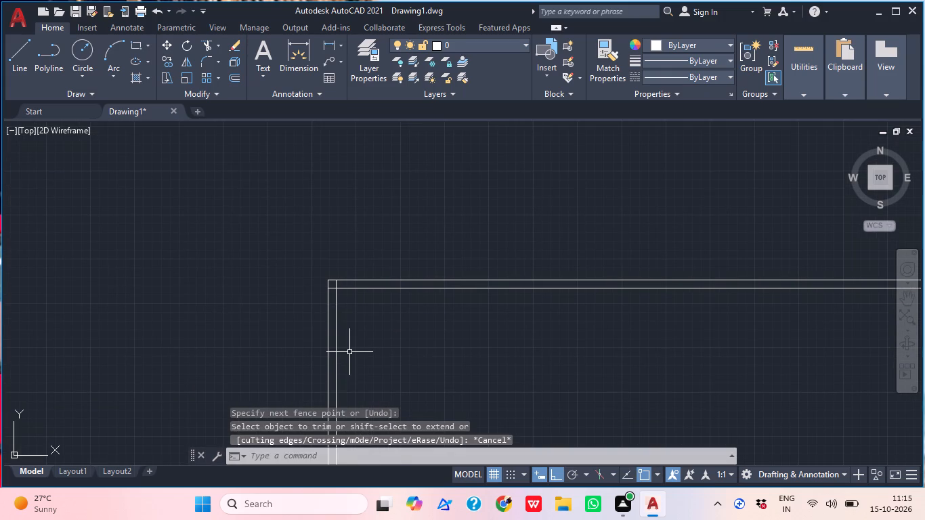
{"action": "scroll", "coordinate": [330, 292], "scroll_direction": "up", "scroll_amount": 2}
{"action": "middle_click", "coordinate": [334, 292]}
{"action": "scroll", "coordinate": [341, 326], "scroll_direction": "up", "scroll_amount": 3}
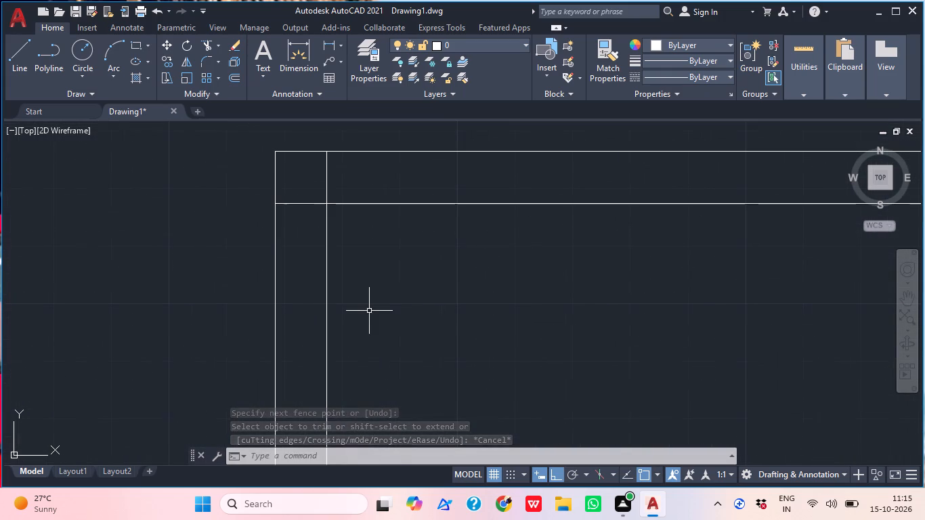
{"action": "type", "text": "TR"}
{"action": "key", "text": "Return"}
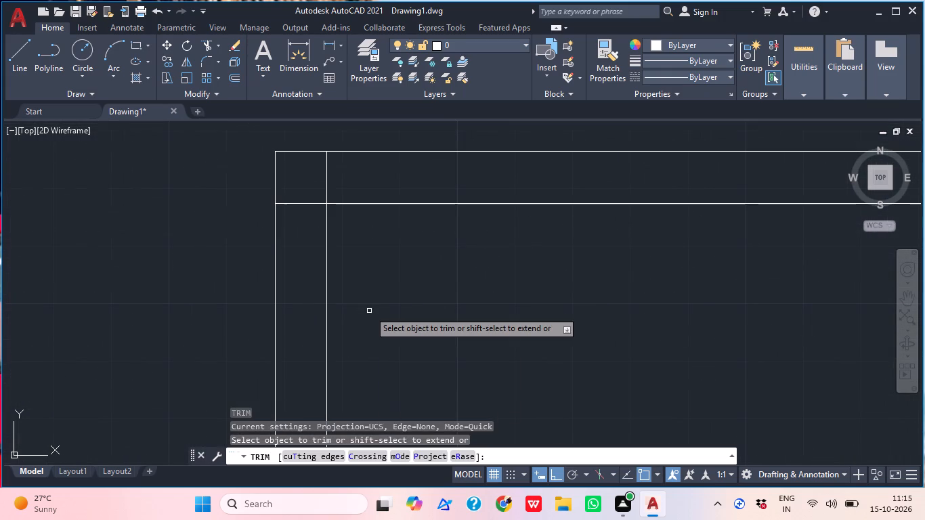
{"action": "left_click", "coordinate": [290, 186]}
{"action": "left_click", "coordinate": [284, 250]}
{"action": "left_click", "coordinate": [337, 180]}
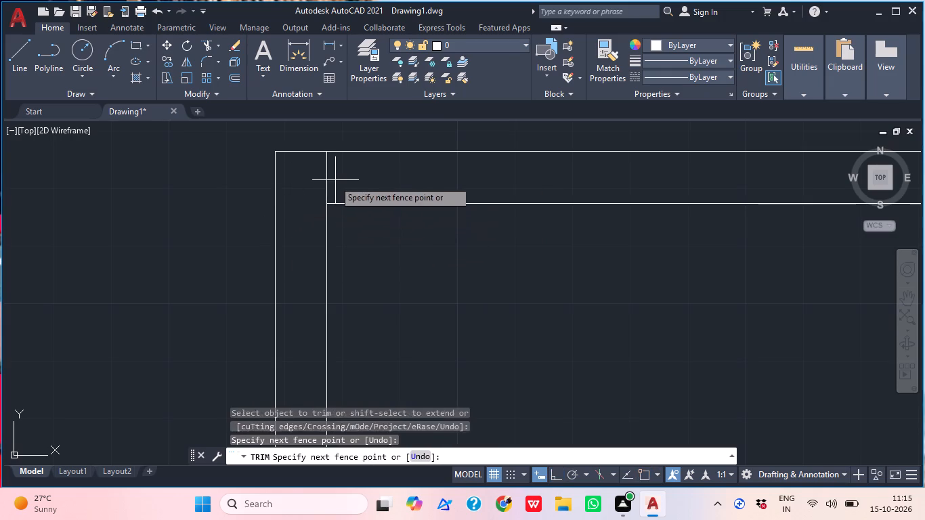
{"action": "left_click", "coordinate": [314, 181]}
{"action": "key", "text": "Escape"}
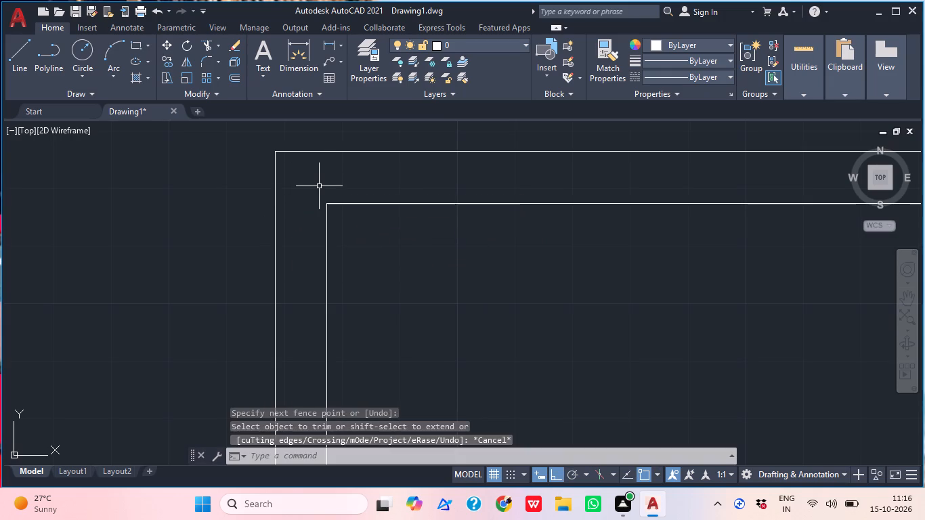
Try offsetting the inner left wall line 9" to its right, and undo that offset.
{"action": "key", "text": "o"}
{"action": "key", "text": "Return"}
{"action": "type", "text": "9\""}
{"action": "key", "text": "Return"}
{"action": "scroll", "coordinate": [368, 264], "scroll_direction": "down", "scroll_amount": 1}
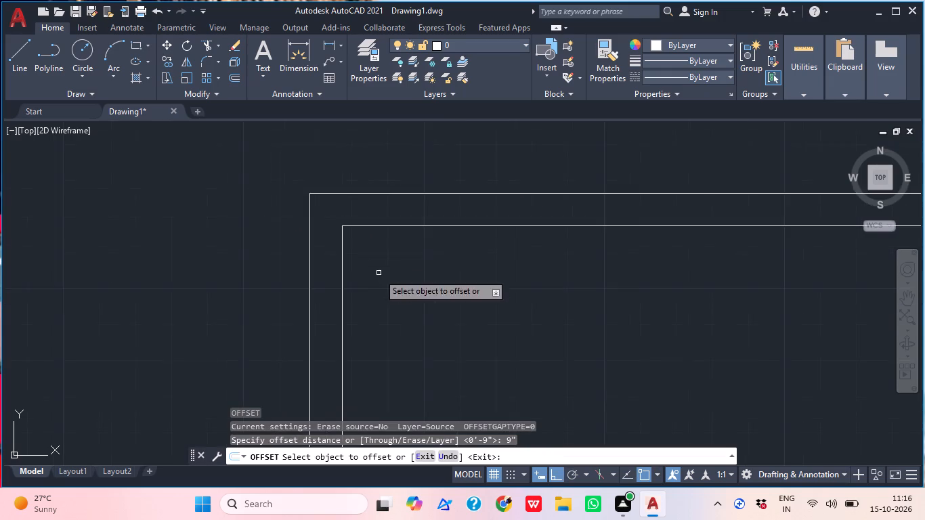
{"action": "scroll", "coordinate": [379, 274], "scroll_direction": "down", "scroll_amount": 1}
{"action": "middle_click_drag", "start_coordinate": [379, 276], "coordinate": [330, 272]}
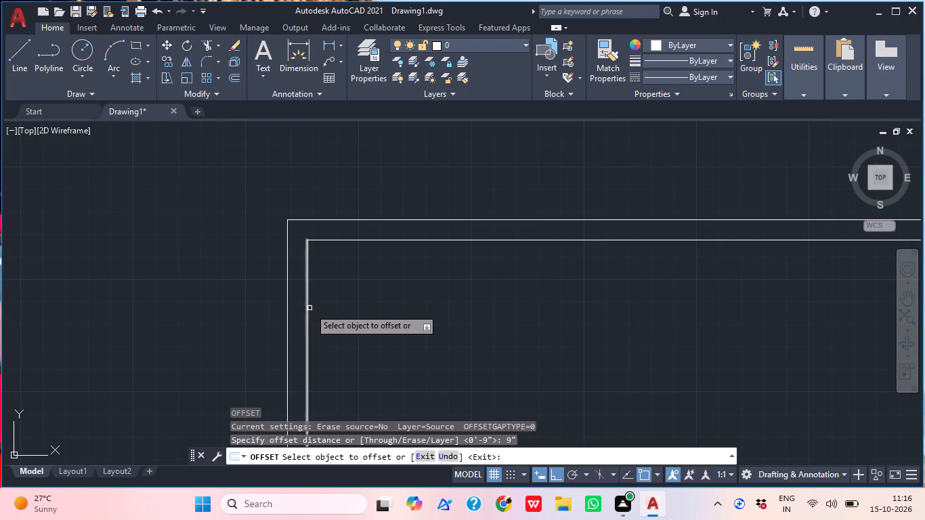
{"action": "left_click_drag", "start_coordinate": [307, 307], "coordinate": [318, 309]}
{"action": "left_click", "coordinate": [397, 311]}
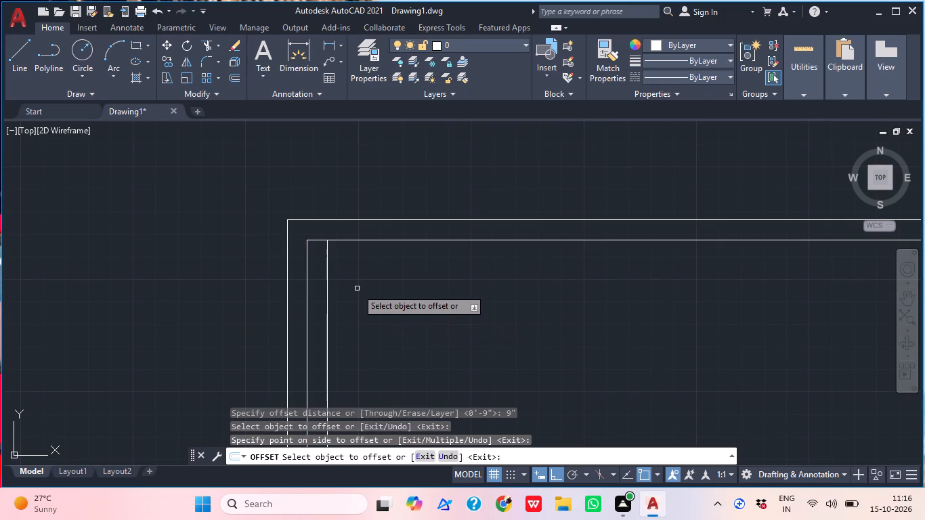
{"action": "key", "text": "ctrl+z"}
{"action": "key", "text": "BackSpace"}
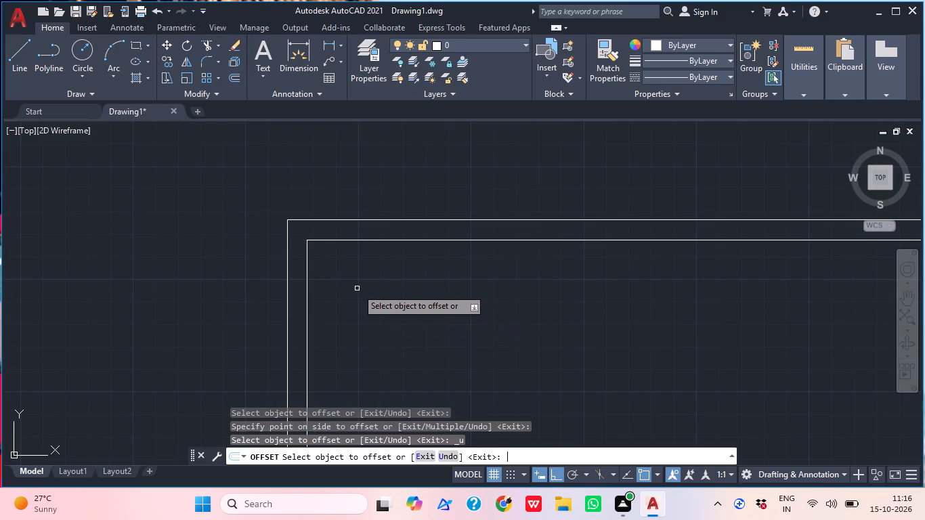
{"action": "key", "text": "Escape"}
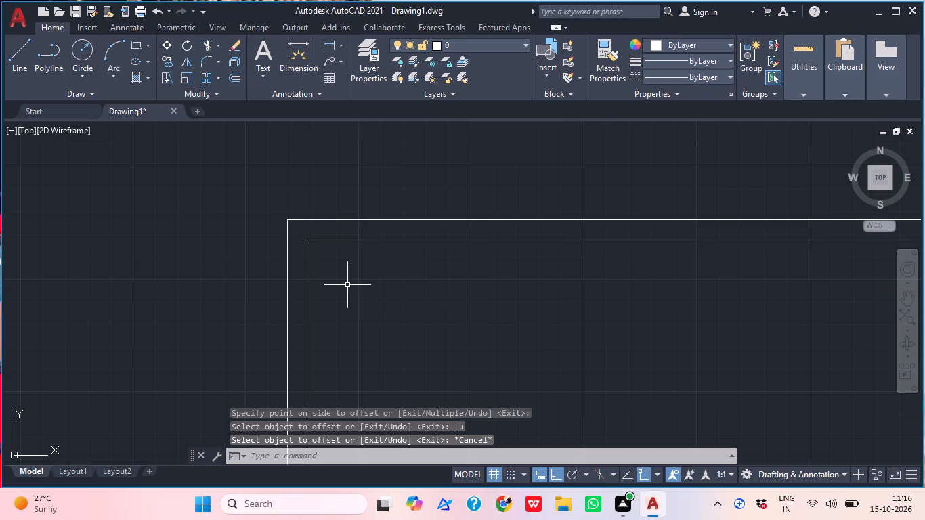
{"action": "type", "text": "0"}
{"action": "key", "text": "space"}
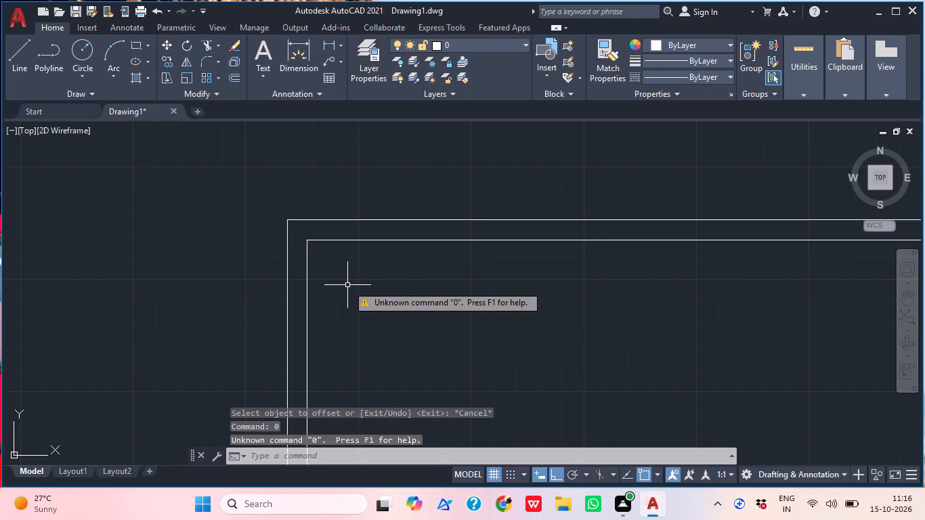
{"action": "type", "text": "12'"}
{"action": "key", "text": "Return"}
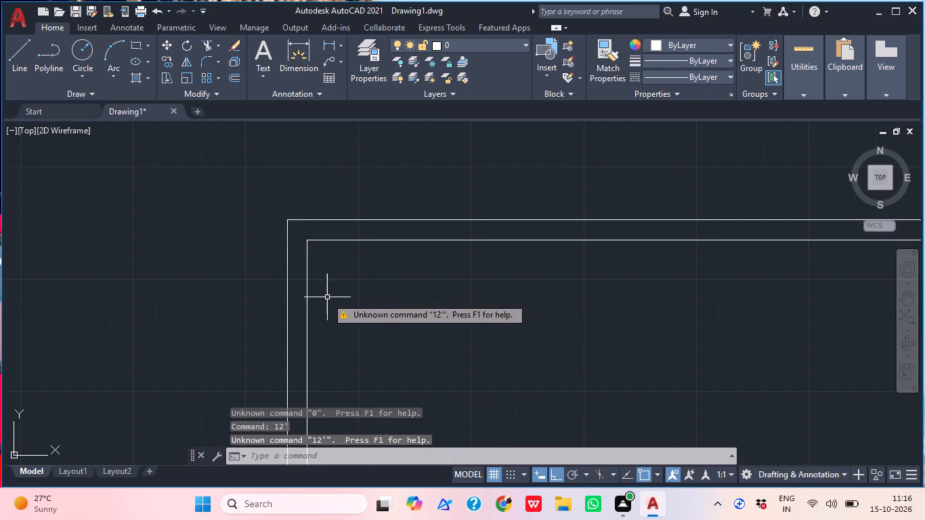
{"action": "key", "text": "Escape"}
Offset the inner left wall line 12' to its right for the first room's width.
{"action": "type", "text": "O"}
{"action": "key", "text": "space"}
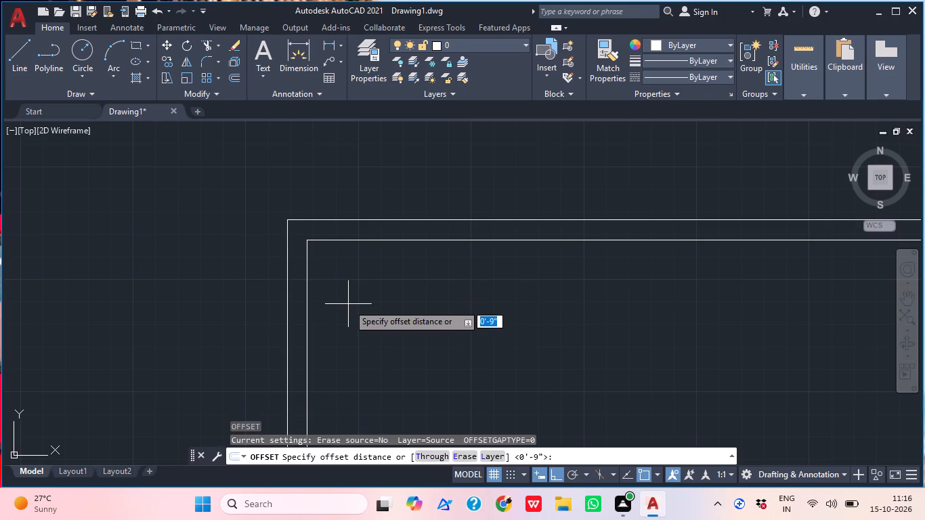
{"action": "type", "text": "12'"}
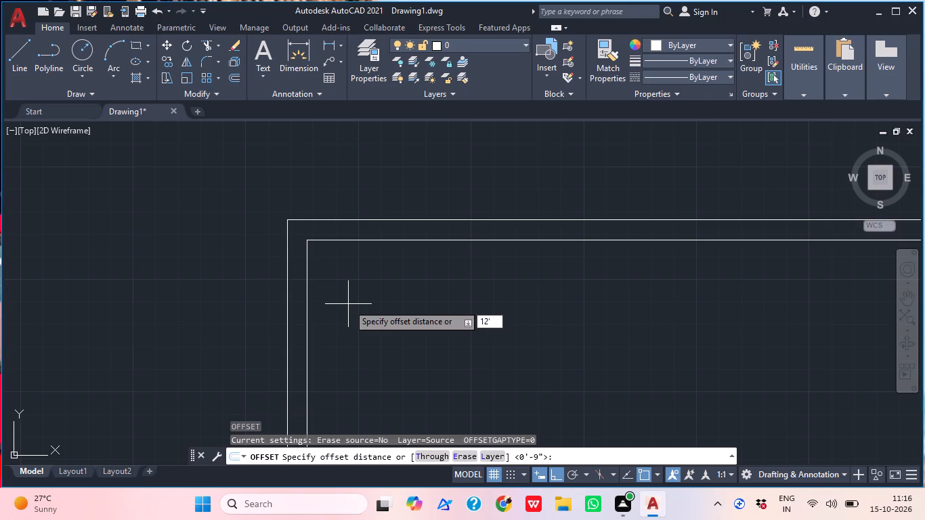
{"action": "key", "text": "Return"}
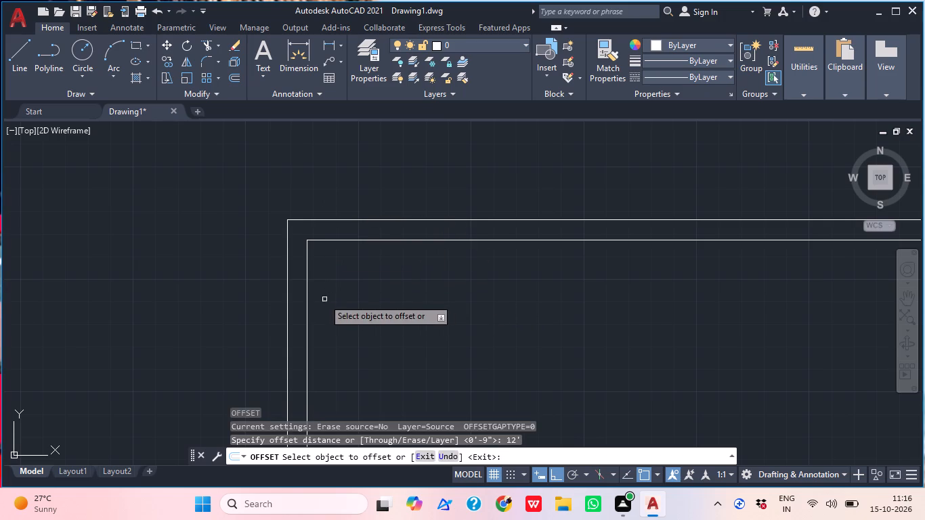
{"action": "left_click", "coordinate": [308, 292]}
{"action": "left_click", "coordinate": [389, 296]}
{"action": "middle_click_drag", "start_coordinate": [390, 274], "coordinate": [261, 267]}
{"action": "key", "text": "space"}
Offset the first partition line 9" to its right to give the partition its wall thickness.
{"action": "key", "text": "space"}
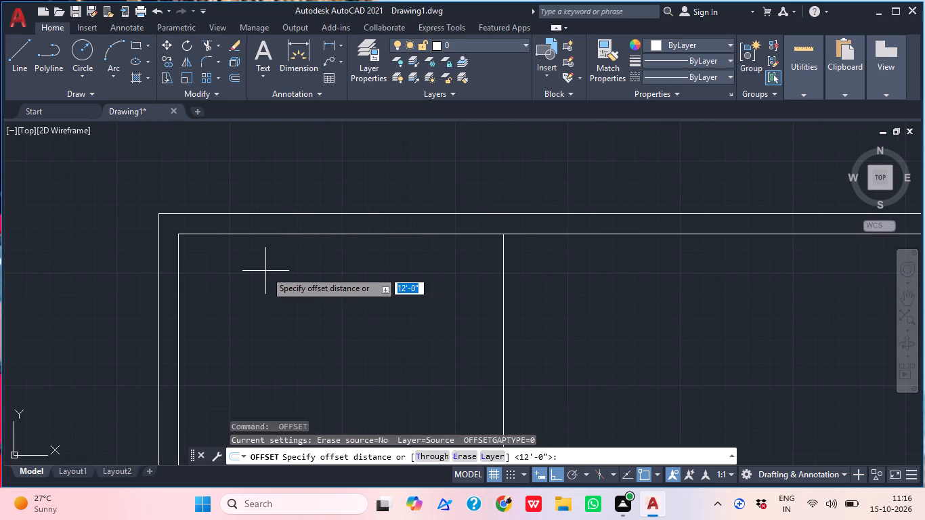
{"action": "key", "text": "9"}
{"action": "key", "text": "shift+quotedbl"}
{"action": "key", "text": "Return"}
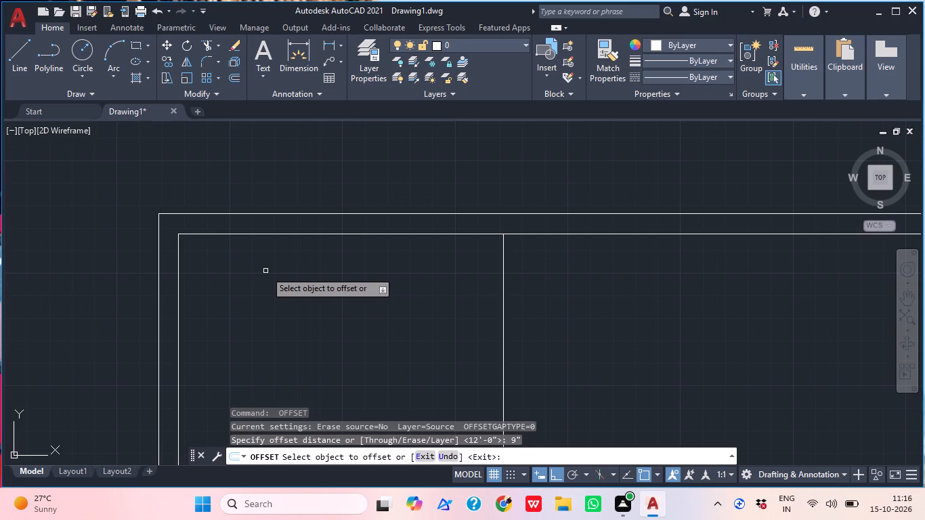
{"action": "left_click_drag", "start_coordinate": [503, 302], "coordinate": [512, 305]}
{"action": "left_click", "coordinate": [578, 305]}
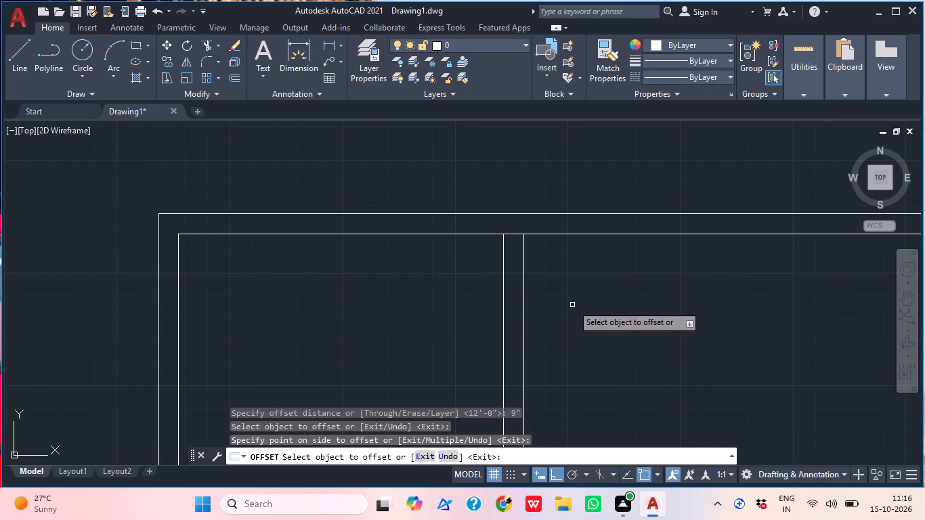
{"action": "middle_click_drag", "start_coordinate": [540, 339], "coordinate": [415, 327]}
{"action": "key", "text": "space"}
Offset the first partition's right-hand line 12' to its right for the second room's width.
{"action": "key", "text": "space"}
{"action": "type", "text": "12'"}
{"action": "key", "text": "Return"}
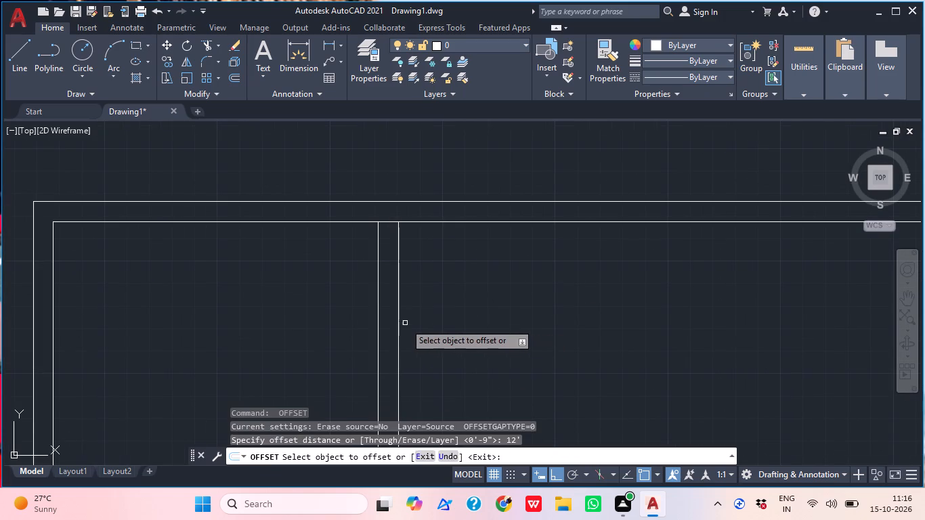
{"action": "left_click", "coordinate": [400, 320]}
{"action": "left_click", "coordinate": [567, 316]}
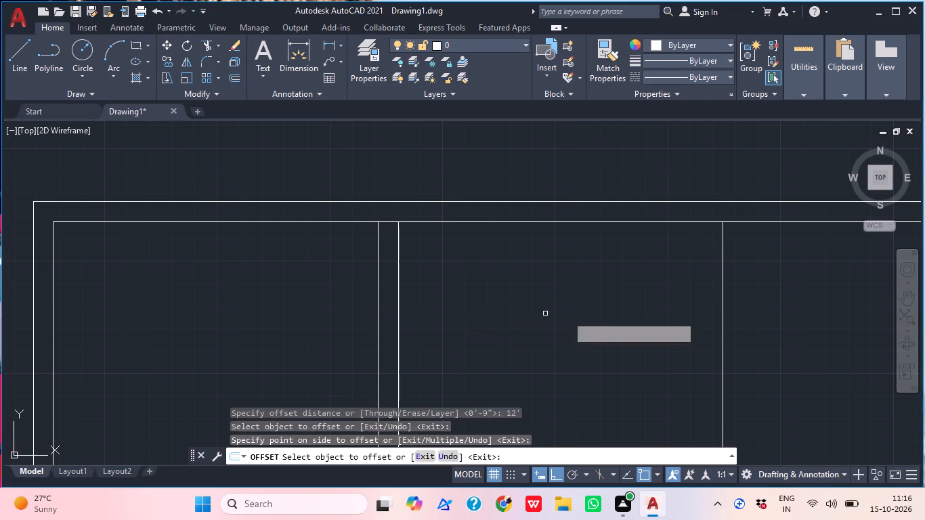
{"action": "key", "text": "space"}
Offset the second partition line 9" to its right for its wall thickness.
{"action": "key", "text": "space"}
{"action": "type", "text": "9\""}
{"action": "key", "text": "Return"}
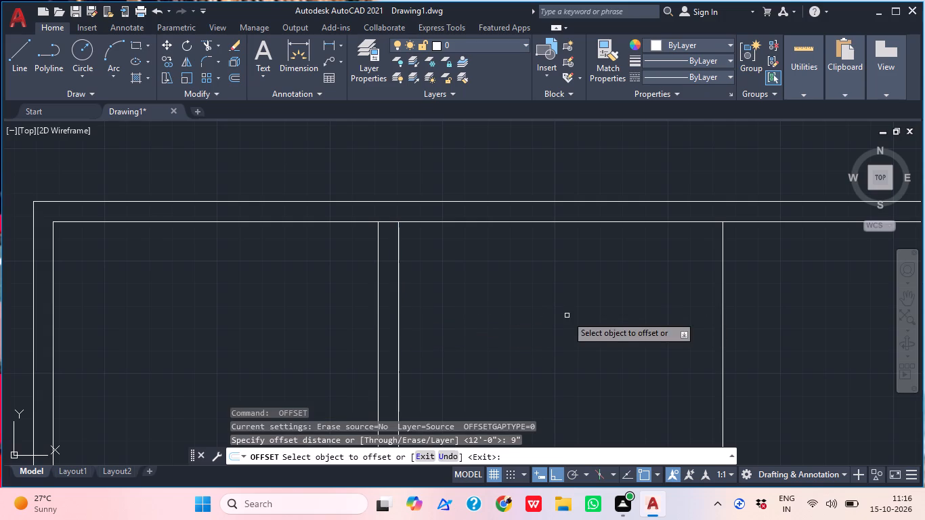
{"action": "left_click", "coordinate": [725, 304]}
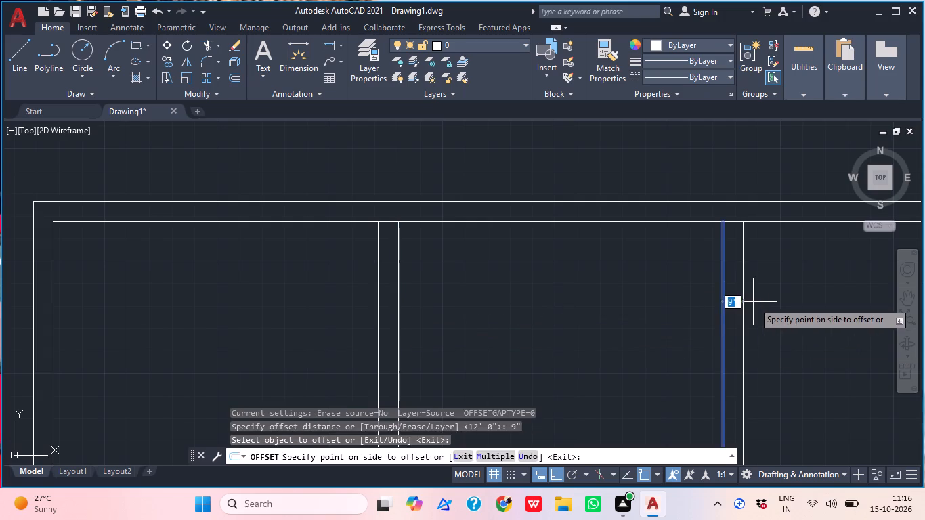
{"action": "left_click", "coordinate": [766, 301]}
{"action": "middle_click_drag", "start_coordinate": [764, 306], "coordinate": [517, 262]}
{"action": "key", "text": "space"}
Offset the second partition's right-hand line 12' to its right for the third room's width.
{"action": "key", "text": "space"}
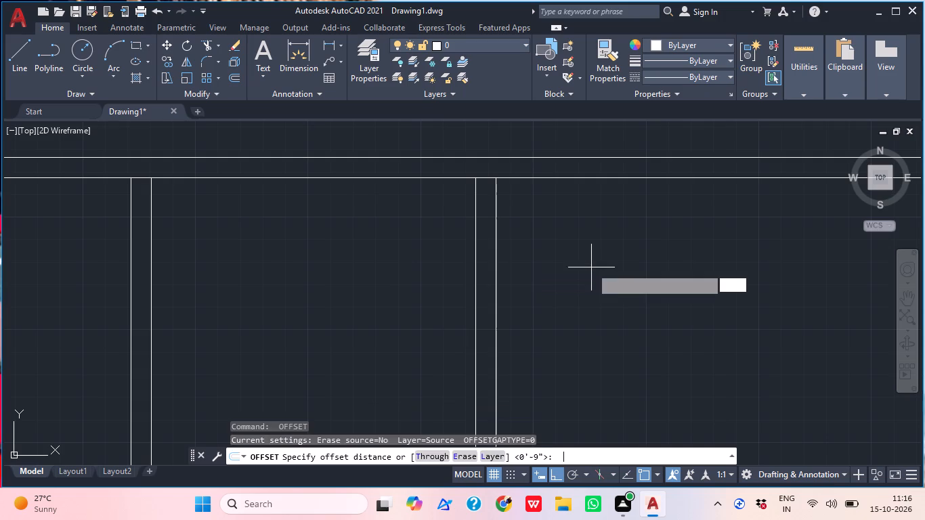
{"action": "type", "text": "12'"}
{"action": "key", "text": "Return"}
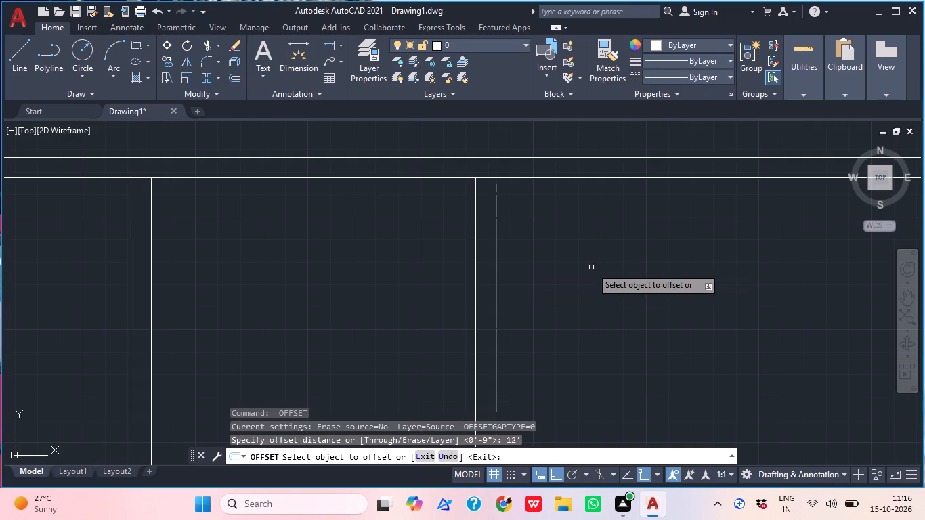
{"action": "left_click", "coordinate": [494, 280]}
{"action": "left_click", "coordinate": [632, 284]}
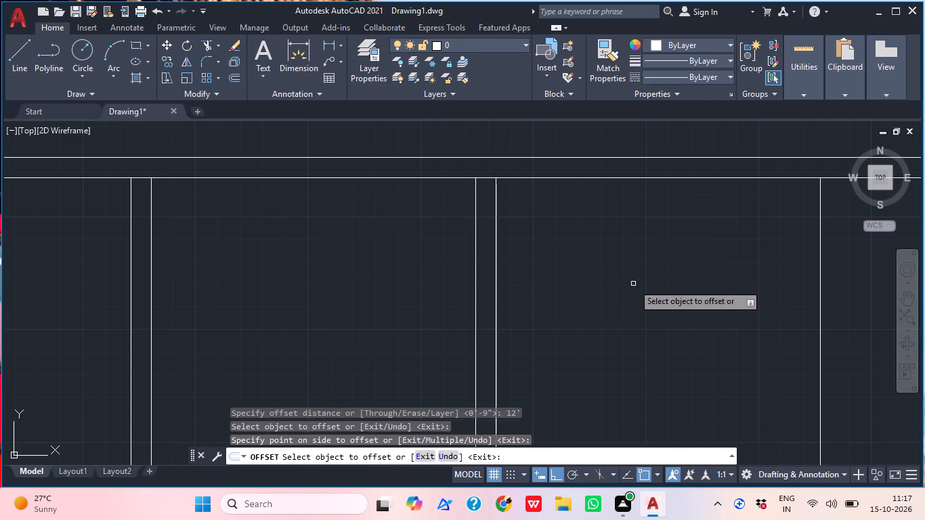
{"action": "middle_click_drag", "start_coordinate": [700, 284], "coordinate": [591, 291]}
{"action": "key", "text": "space"}
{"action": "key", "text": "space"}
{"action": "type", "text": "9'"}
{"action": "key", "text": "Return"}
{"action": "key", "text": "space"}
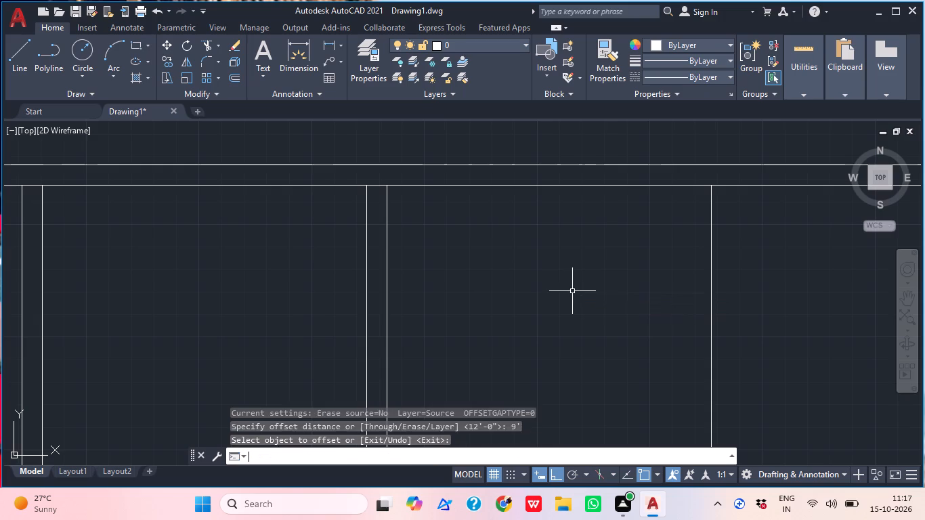
Offset the third partition line 9" to its right for its wall thickness.
{"action": "key", "text": "space"}
{"action": "type", "text": "9\""}
{"action": "key", "text": "Return"}
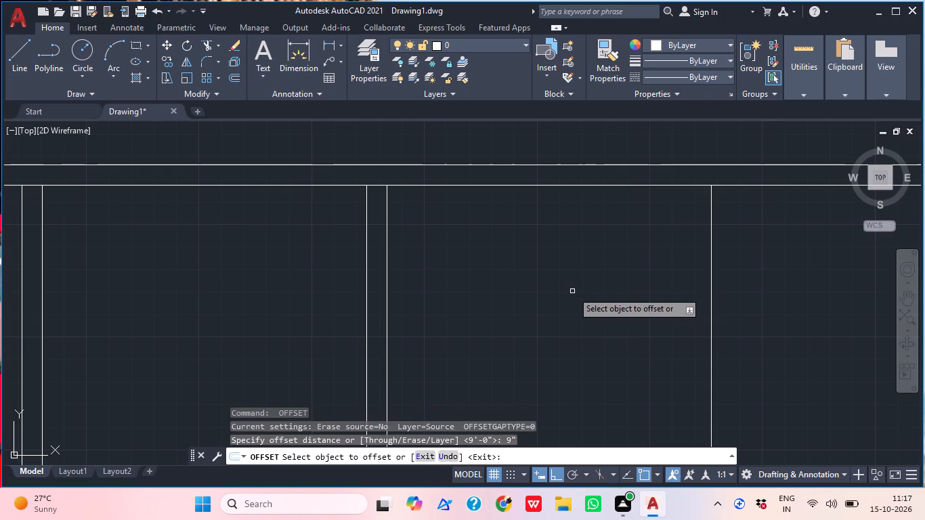
{"action": "left_click", "coordinate": [710, 297]}
{"action": "left_click", "coordinate": [775, 289]}
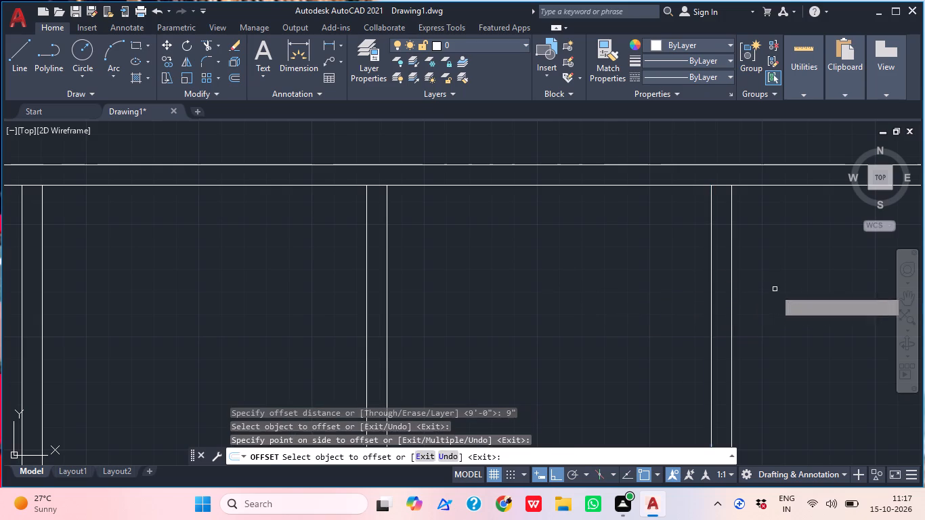
{"action": "middle_click_drag", "start_coordinate": [739, 282], "coordinate": [561, 275]}
{"action": "scroll", "coordinate": [539, 259], "scroll_direction": "down", "scroll_amount": 2}
{"action": "middle_click_drag", "start_coordinate": [617, 290], "coordinate": [543, 306]}
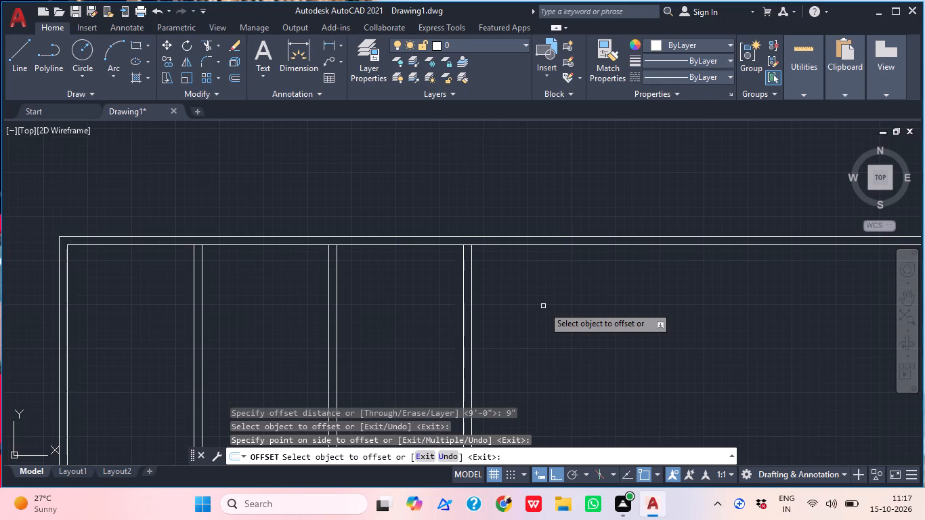
{"action": "key", "text": "space"}
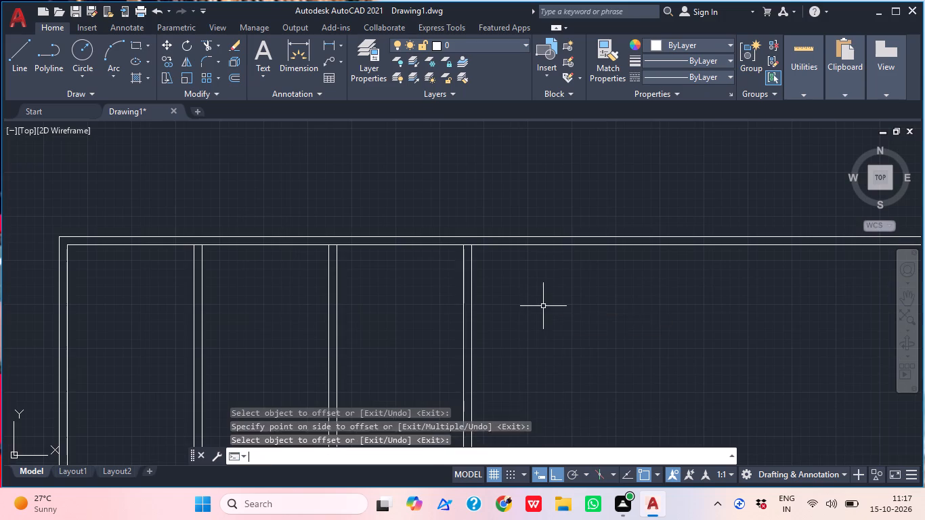
Offset the third partition's right-hand line 19' to its right to place the inner face of the right outer wall.
{"action": "key", "text": "space"}
{"action": "type", "text": "19'"}
{"action": "key", "text": "Return"}
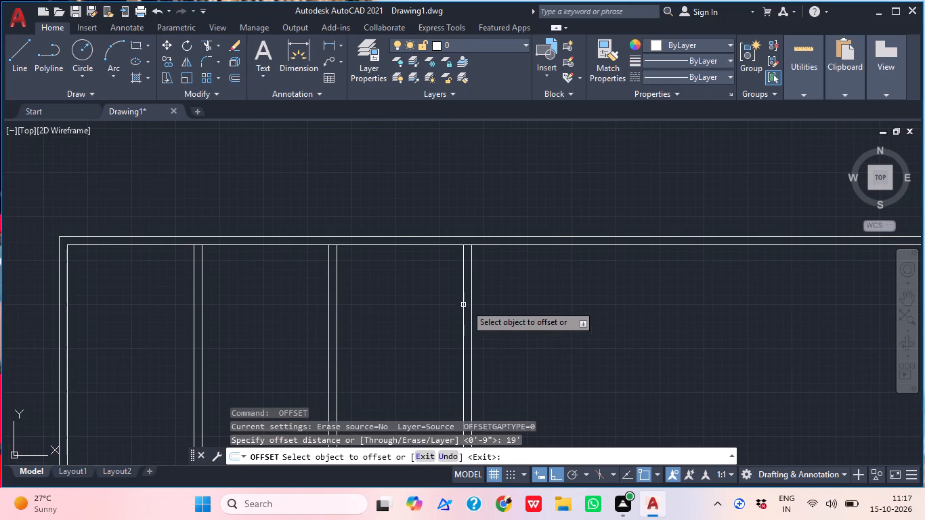
{"action": "left_click", "coordinate": [470, 301]}
{"action": "left_click", "coordinate": [573, 299]}
{"action": "middle_click_drag", "start_coordinate": [568, 299], "coordinate": [504, 314]}
{"action": "scroll", "coordinate": [504, 313], "scroll_direction": "up", "scroll_amount": 1}
{"action": "key", "text": "space"}
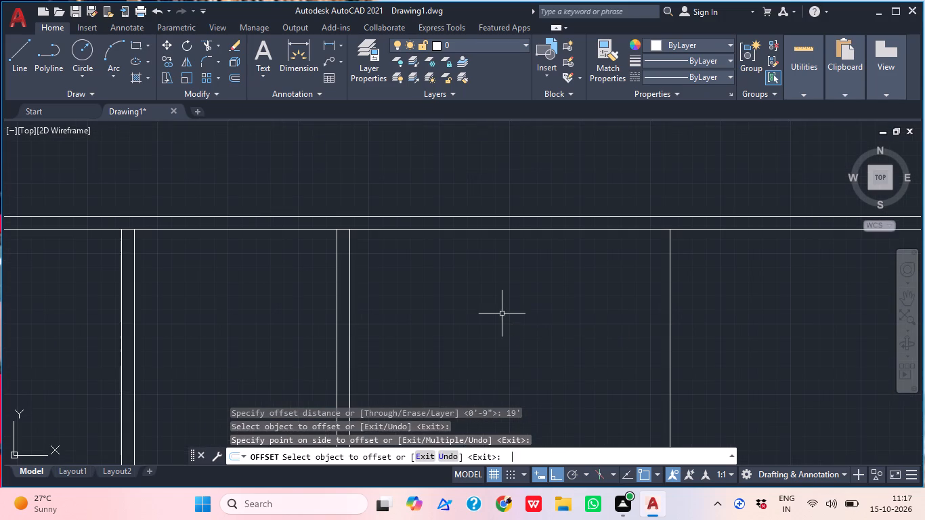
Offset the rightmost vertical line 9" to its right for the outer wall thickness.
{"action": "key", "text": "space"}
{"action": "type", "text": "9\""}
{"action": "key", "text": "Return"}
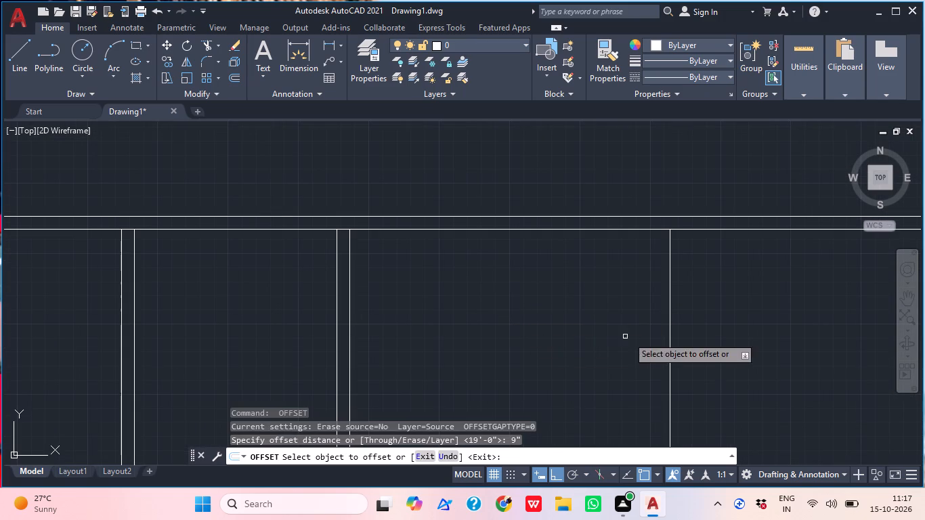
{"action": "left_click", "coordinate": [670, 294]}
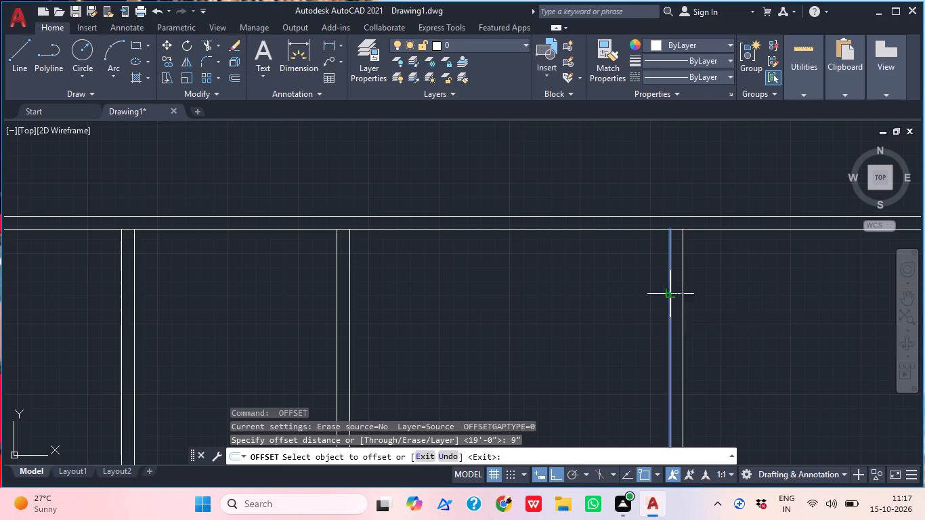
{"action": "left_click", "coordinate": [733, 284]}
{"action": "key", "text": "space"}
Extend both lines of the right outer wall up to the outer top wall line.
{"action": "type", "text": "EX"}
{"action": "key", "text": "space"}
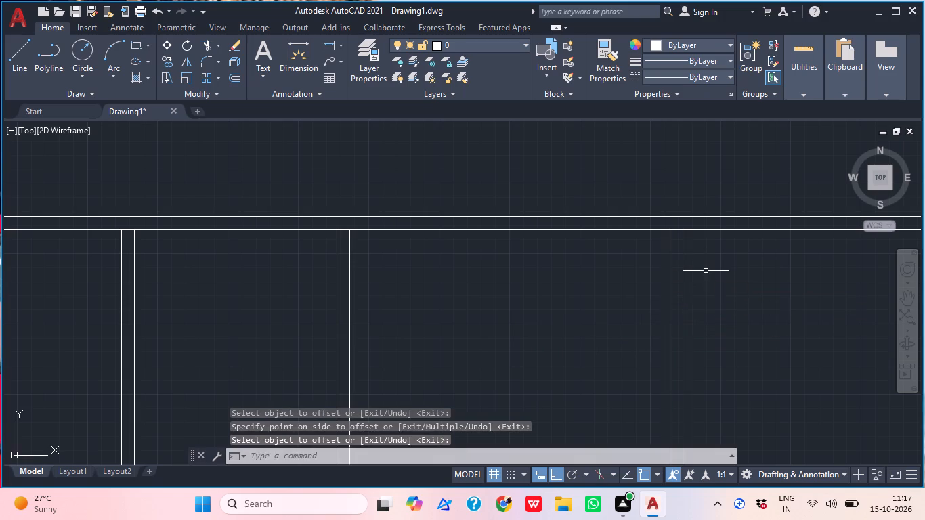
{"action": "left_click_drag", "start_coordinate": [716, 288], "coordinate": [688, 292]}
{"action": "left_click", "coordinate": [645, 290]}
{"action": "left_click", "coordinate": [708, 267]}
{"action": "key", "text": "Escape"}
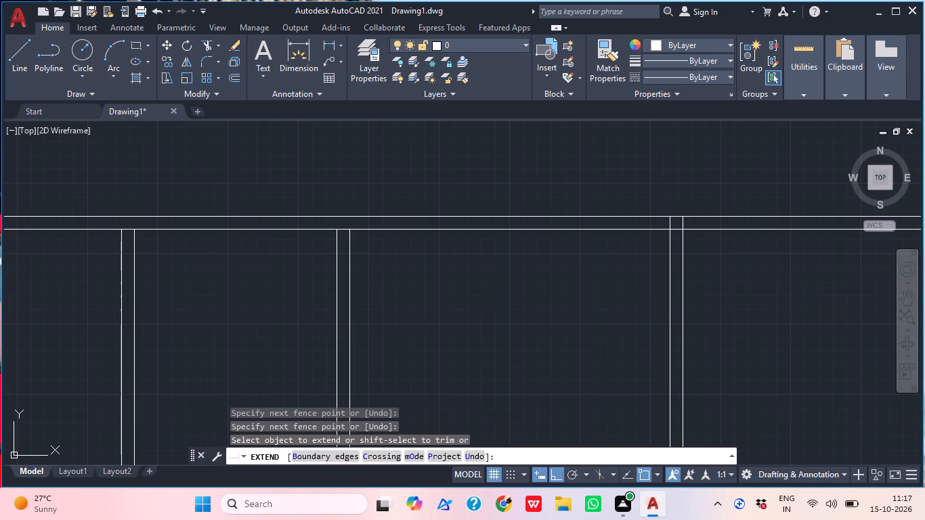
Trim the two top wall lines where they run past the right outer wall.
{"action": "type", "text": "TR"}
{"action": "key", "text": "space"}
{"action": "left_click", "coordinate": [708, 266]}
{"action": "left_click", "coordinate": [704, 199]}
{"action": "middle_click_drag", "start_coordinate": [709, 213], "coordinate": [739, 177]}
{"action": "scroll", "coordinate": [723, 197], "scroll_direction": "down", "scroll_amount": 1}
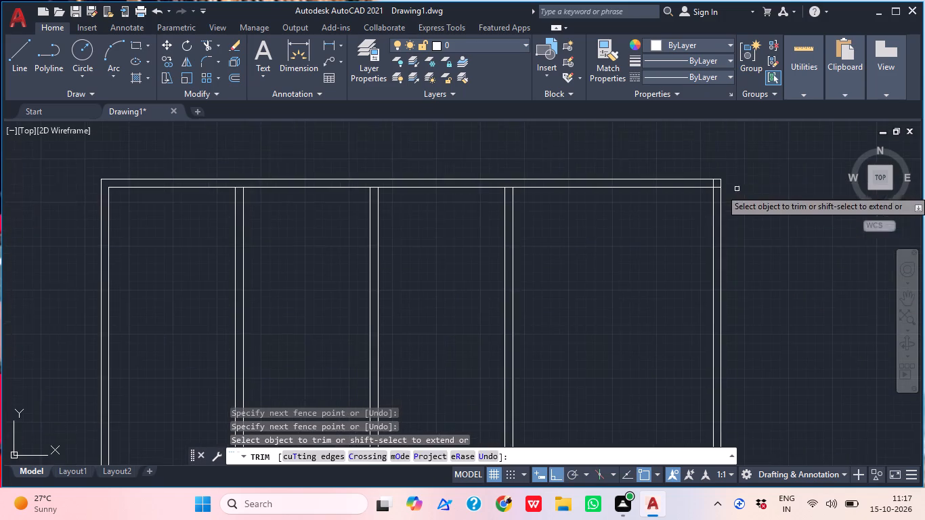
{"action": "key", "text": "Escape"}
Offset the inner top wall line 8'3" downward to set the depth of the upper row of rooms.
{"action": "middle_click_drag", "start_coordinate": [617, 245], "coordinate": [644, 309]}
{"action": "type", "text": "O"}
{"action": "key", "text": "space"}
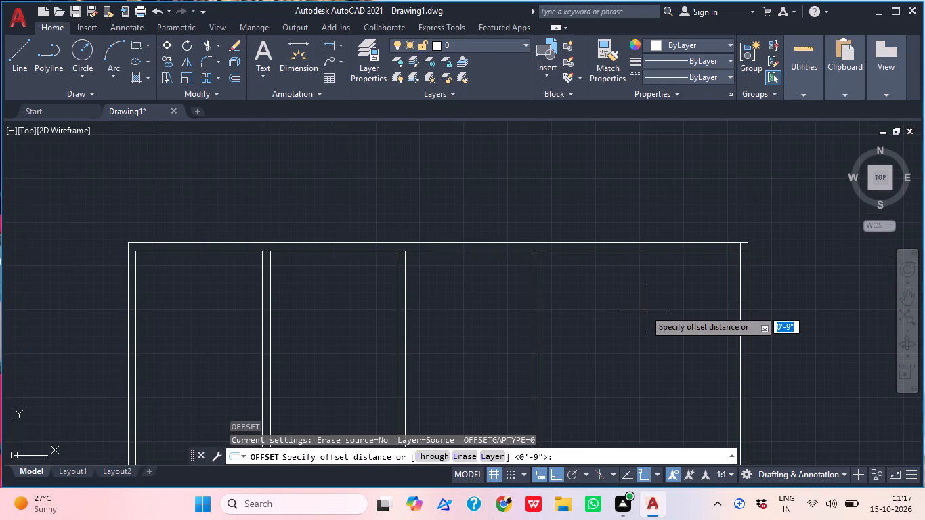
{"action": "type", "text": "8'3"}
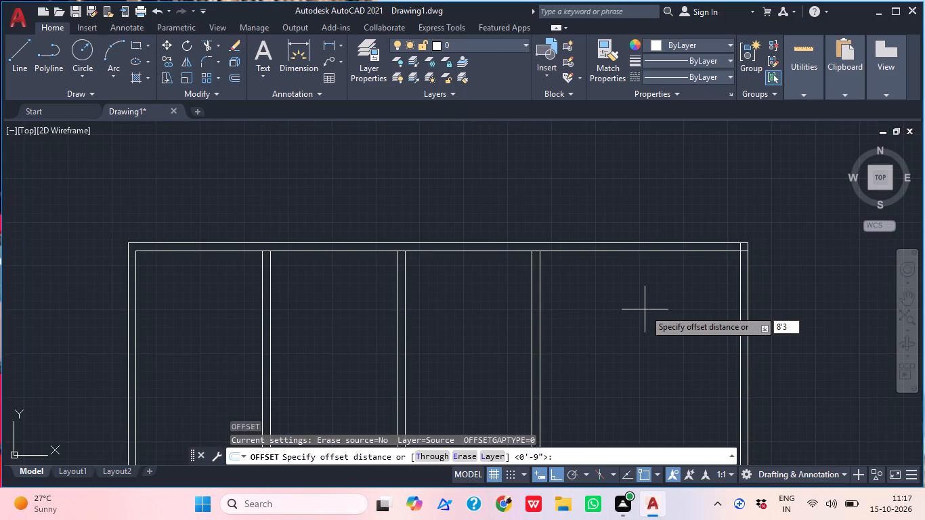
{"action": "key", "text": "shift+quotedbl"}
{"action": "key", "text": "Return"}
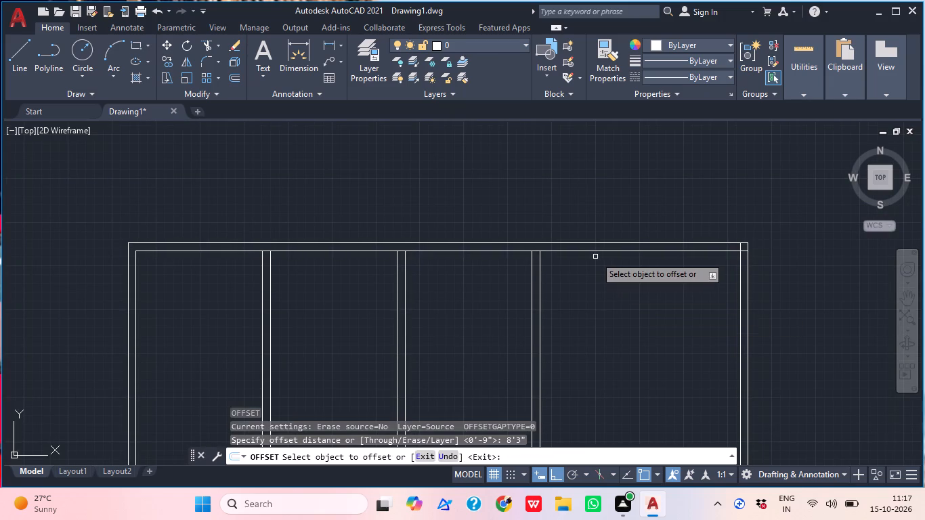
{"action": "left_click", "coordinate": [595, 250]}
{"action": "left_click", "coordinate": [589, 375]}
{"action": "middle_click_drag", "start_coordinate": [601, 375], "coordinate": [647, 376]}
{"action": "key", "text": "space"}
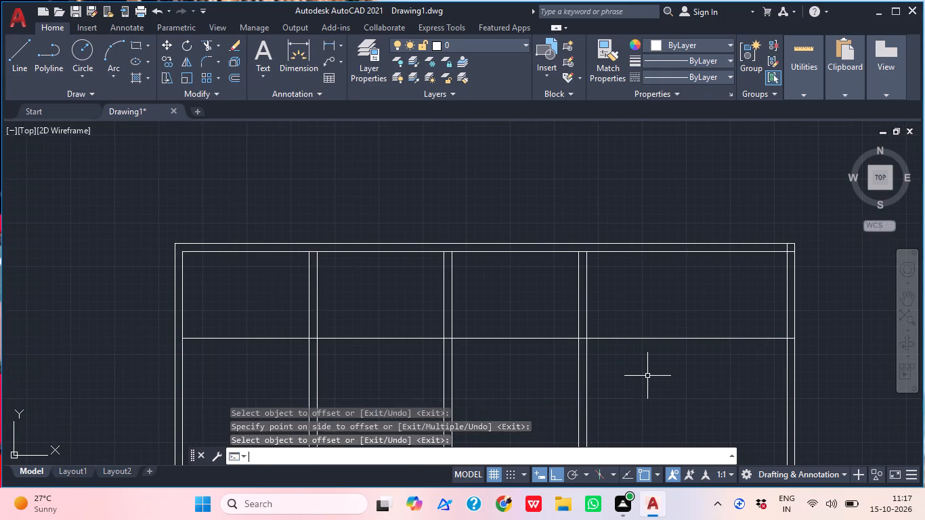
Offset the new horizontal line 9" downward for the cross wall's thickness.
{"action": "key", "text": "space"}
{"action": "type", "text": "9\""}
{"action": "key", "text": "Return"}
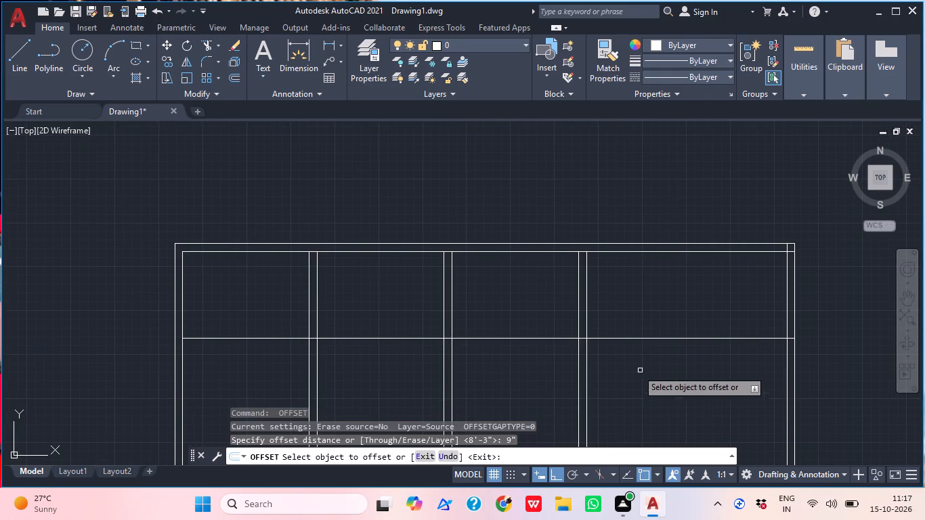
{"action": "left_click", "coordinate": [610, 339]}
{"action": "left_click", "coordinate": [624, 390]}
{"action": "middle_click_drag", "start_coordinate": [612, 379], "coordinate": [674, 371]}
{"action": "scroll", "coordinate": [674, 371], "scroll_direction": "up", "scroll_amount": 1}
{"action": "key", "text": "Escape"}
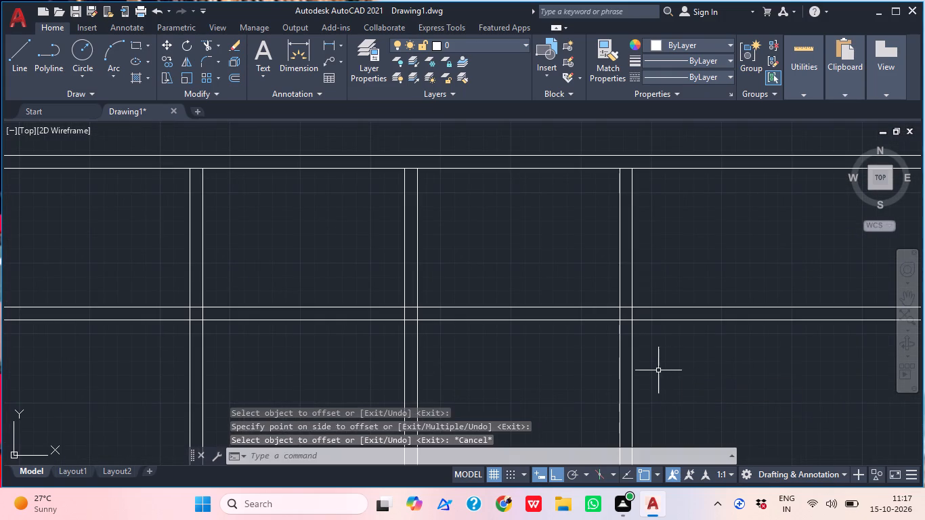
Trim both cross wall lines where they run to the right of the third partition.
{"action": "key", "text": "t"}
{"action": "type", "text": "R"}
{"action": "key", "text": "space"}
{"action": "left_click_drag", "start_coordinate": [669, 347], "coordinate": [674, 326]}
{"action": "left_click_drag", "start_coordinate": [678, 232], "coordinate": [678, 243]}
{"action": "left_click", "coordinate": [686, 357]}
Trim the overlapping inner wall lines at the building's top-right outer corner.
{"action": "middle_click_drag", "start_coordinate": [683, 319], "coordinate": [409, 341]}
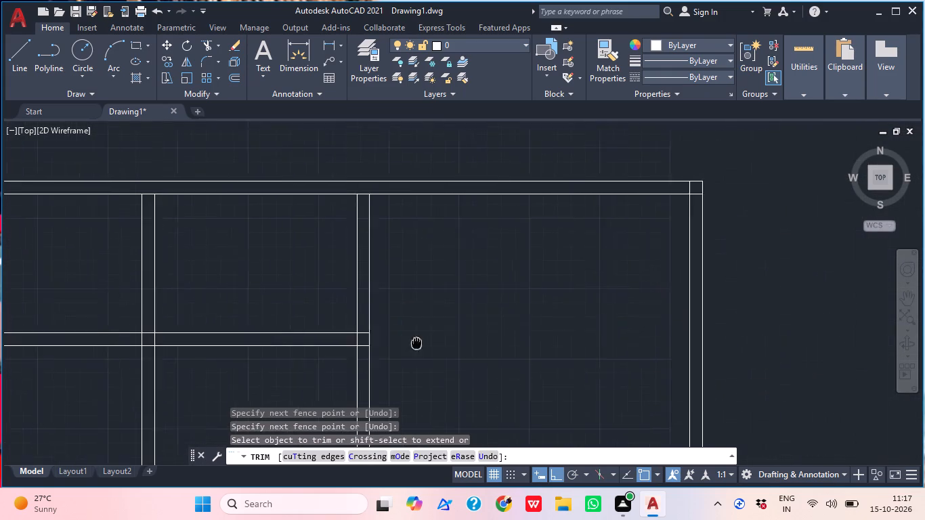
{"action": "middle_click_drag", "start_coordinate": [409, 341], "coordinate": [406, 341]}
{"action": "scroll", "coordinate": [686, 190], "scroll_direction": "up", "scroll_amount": 2}
{"action": "left_click", "coordinate": [680, 193]}
{"action": "left_click", "coordinate": [644, 170]}
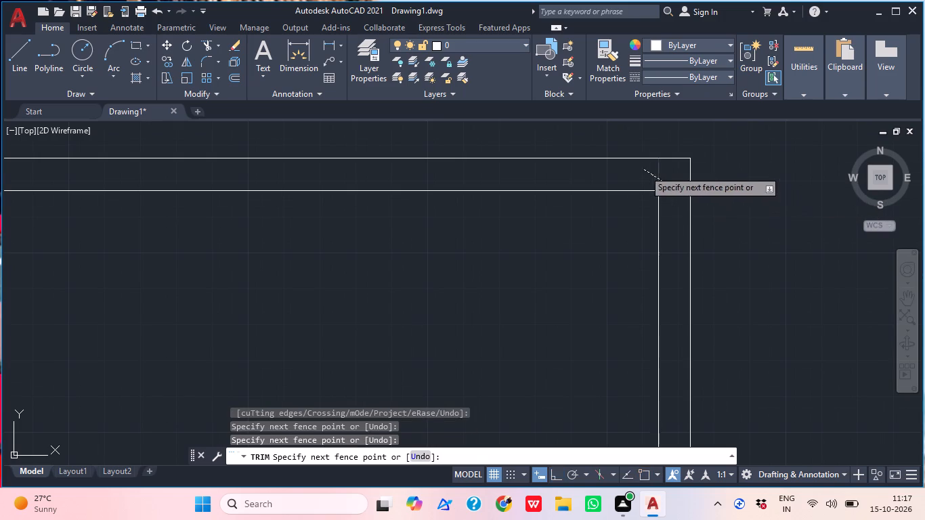
Trim the lines crossing inside the cross wall's junctions with the left outer wall and the first partition.
{"action": "scroll", "coordinate": [657, 181], "scroll_direction": "down", "scroll_amount": 3}
{"action": "middle_click_drag", "start_coordinate": [660, 182], "coordinate": [804, 177]}
{"action": "middle_click_drag", "start_coordinate": [418, 230], "coordinate": [609, 257]}
{"action": "scroll", "coordinate": [371, 340], "scroll_direction": "up", "scroll_amount": 2}
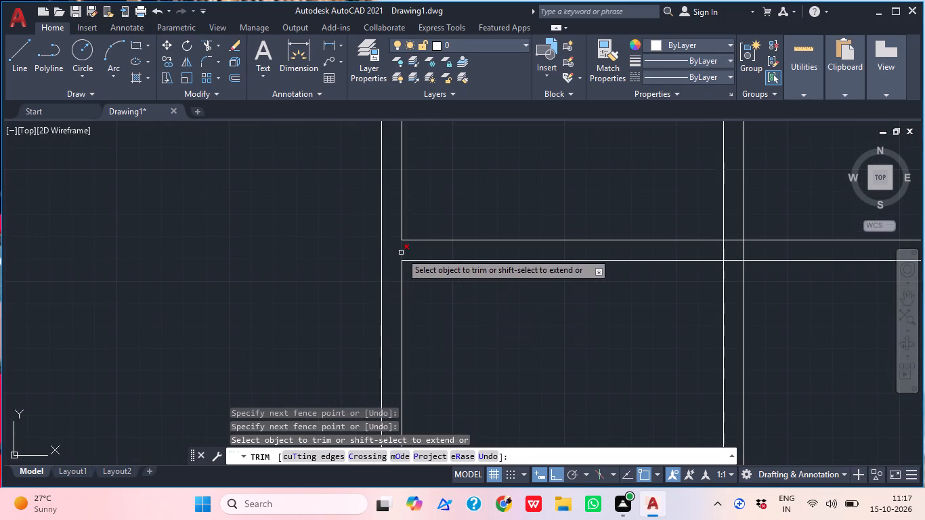
{"action": "left_click", "coordinate": [401, 253]}
{"action": "scroll", "coordinate": [469, 253], "scroll_direction": "down", "scroll_amount": 2}
{"action": "middle_click_drag", "start_coordinate": [555, 259], "coordinate": [481, 250]}
{"action": "scroll", "coordinate": [555, 259], "scroll_direction": "up", "scroll_amount": 3}
{"action": "left_click", "coordinate": [555, 225]}
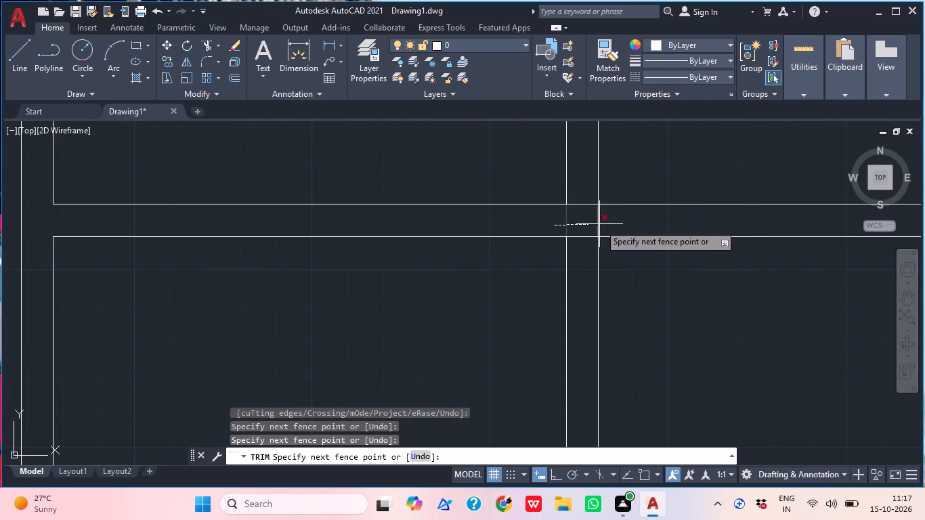
{"action": "left_click", "coordinate": [615, 224]}
{"action": "left_click", "coordinate": [588, 212]}
{"action": "left_click", "coordinate": [582, 196]}
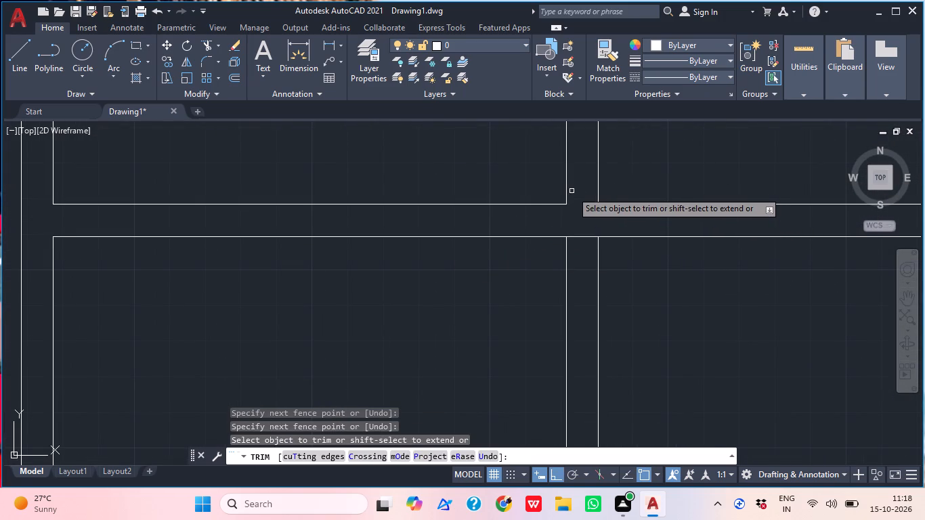
Trim the second partition's lines within the cross wall and the upper cross wall line between them.
{"action": "middle_click_drag", "start_coordinate": [590, 223], "coordinate": [425, 263]}
{"action": "middle_click_drag", "start_coordinate": [530, 326], "coordinate": [391, 281]}
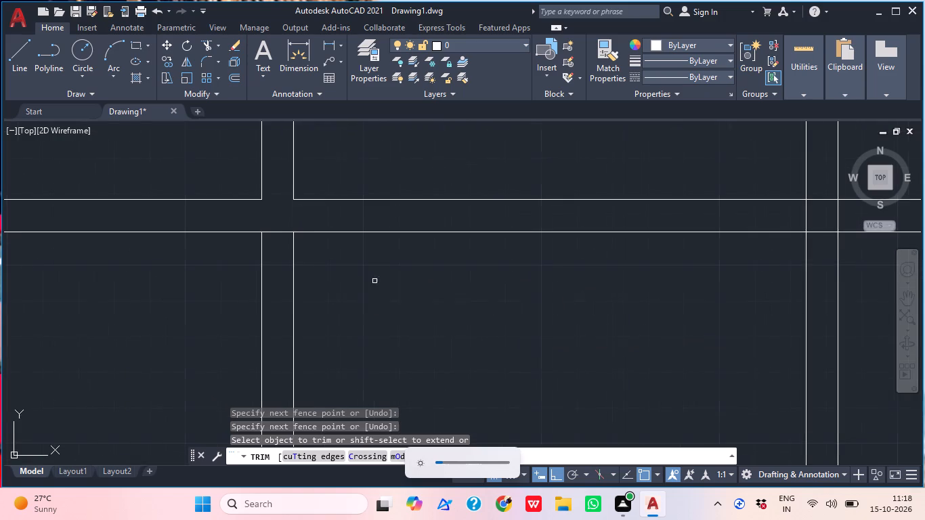
{"action": "middle_click_drag", "start_coordinate": [478, 299], "coordinate": [377, 324]}
{"action": "scroll", "coordinate": [687, 230], "scroll_direction": "up", "scroll_amount": 1}
{"action": "left_click_drag", "start_coordinate": [694, 260], "coordinate": [700, 271]}
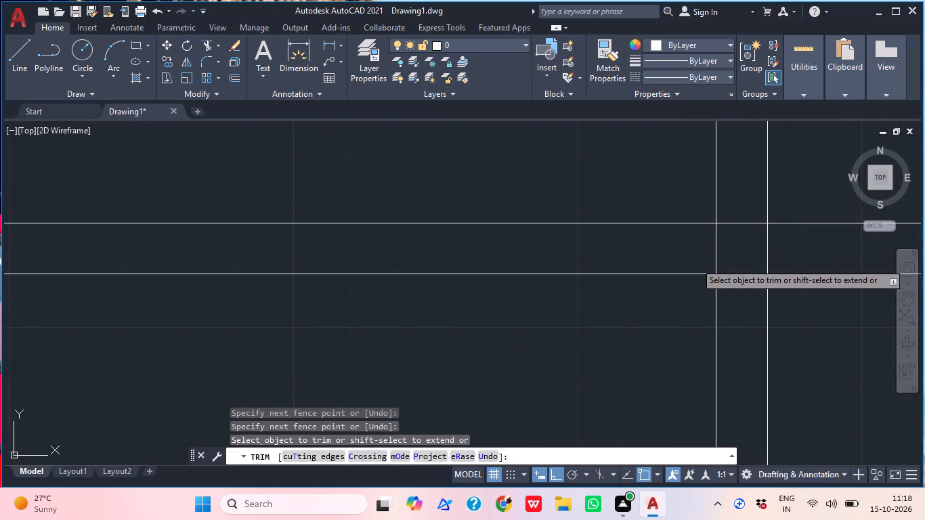
{"action": "left_click_drag", "start_coordinate": [700, 271], "coordinate": [702, 273]}
{"action": "left_click", "coordinate": [698, 257]}
{"action": "left_click", "coordinate": [787, 244]}
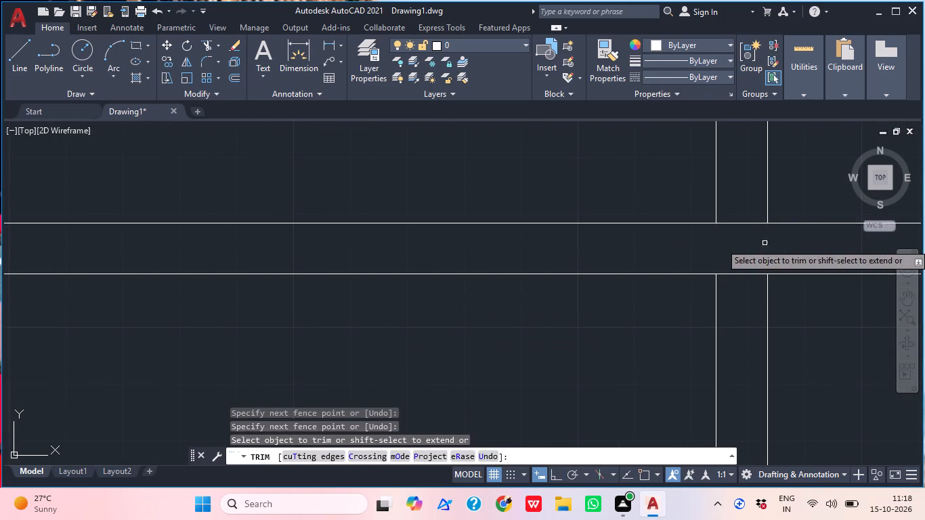
{"action": "left_click_drag", "start_coordinate": [720, 233], "coordinate": [722, 225]}
{"action": "left_click", "coordinate": [736, 202]}
Trim the inner overlapping lines at the corner where the cross wall meets the third partition.
{"action": "scroll", "coordinate": [716, 223], "scroll_direction": "down", "scroll_amount": 3}
{"action": "middle_click_drag", "start_coordinate": [761, 257], "coordinate": [271, 296]}
{"action": "scroll", "coordinate": [400, 284], "scroll_direction": "up", "scroll_amount": 2}
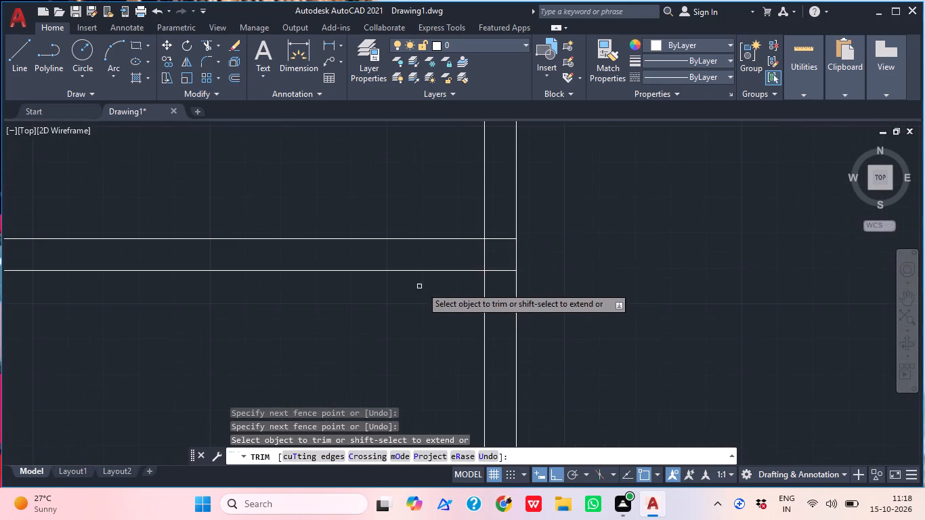
{"action": "left_click", "coordinate": [467, 267]}
{"action": "left_click", "coordinate": [503, 236]}
Trim away all three partitions' vertical lines below the cross wall.
{"action": "scroll", "coordinate": [460, 249], "scroll_direction": "down", "scroll_amount": 3}
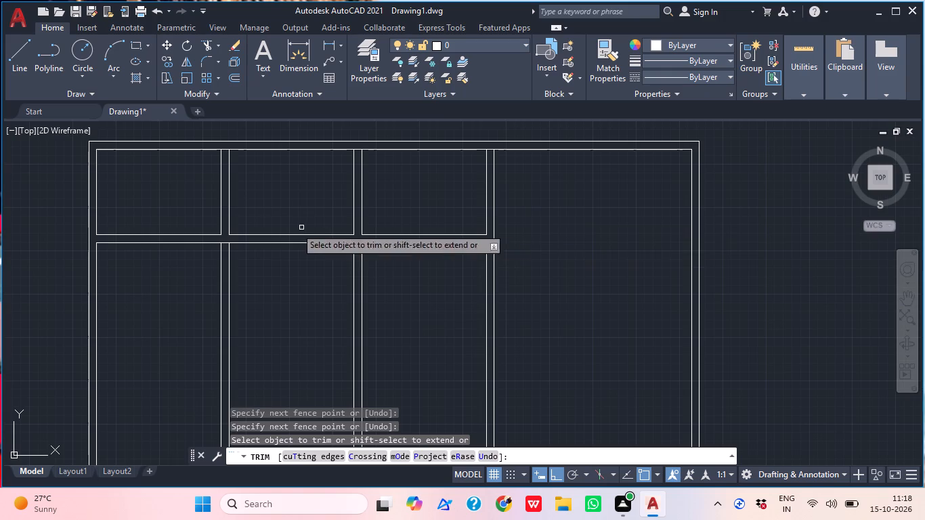
{"action": "middle_click_drag", "start_coordinate": [242, 255], "coordinate": [372, 249]}
{"action": "left_click", "coordinate": [295, 320]}
{"action": "left_click", "coordinate": [691, 291]}
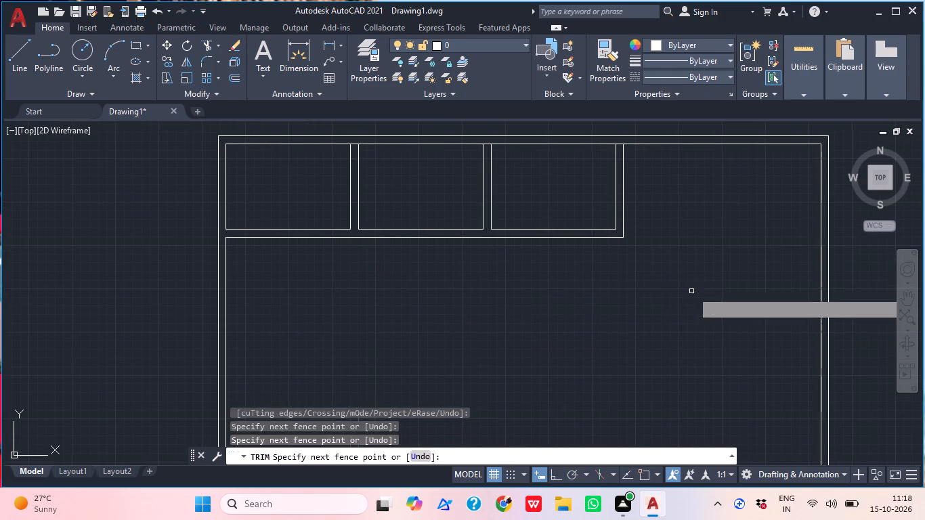
{"action": "middle_click_drag", "start_coordinate": [432, 274], "coordinate": [471, 288]}
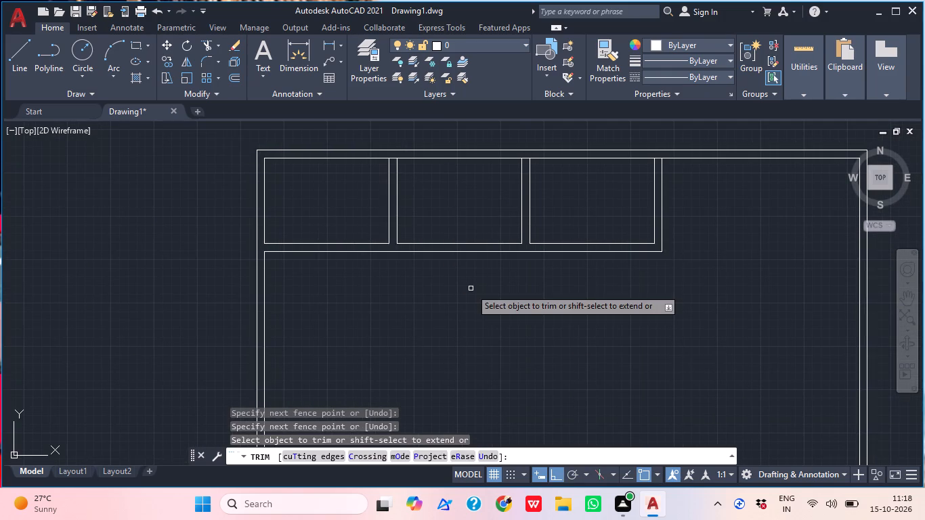
{"action": "key", "text": "Escape"}
Extend the cross wall's lower line to the outer line of the left wall.
{"action": "type", "text": "EX"}
{"action": "key", "text": "space"}
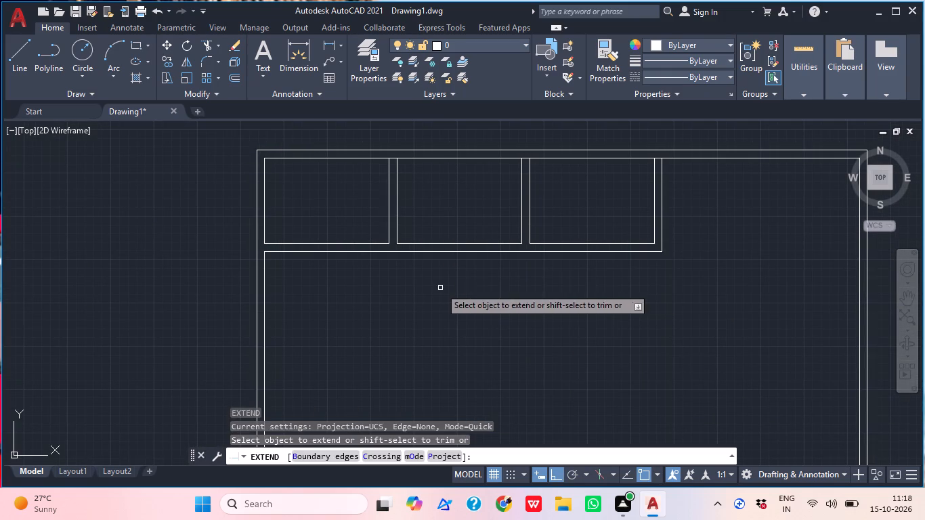
{"action": "left_click", "coordinate": [309, 253]}
{"action": "middle_click_drag", "start_coordinate": [561, 341], "coordinate": [517, 319]}
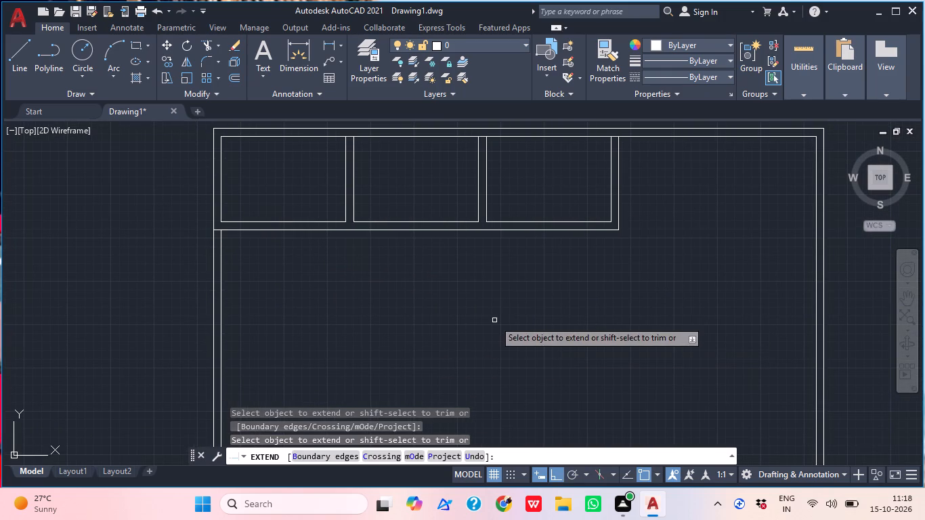
{"action": "key", "text": "Escape"}
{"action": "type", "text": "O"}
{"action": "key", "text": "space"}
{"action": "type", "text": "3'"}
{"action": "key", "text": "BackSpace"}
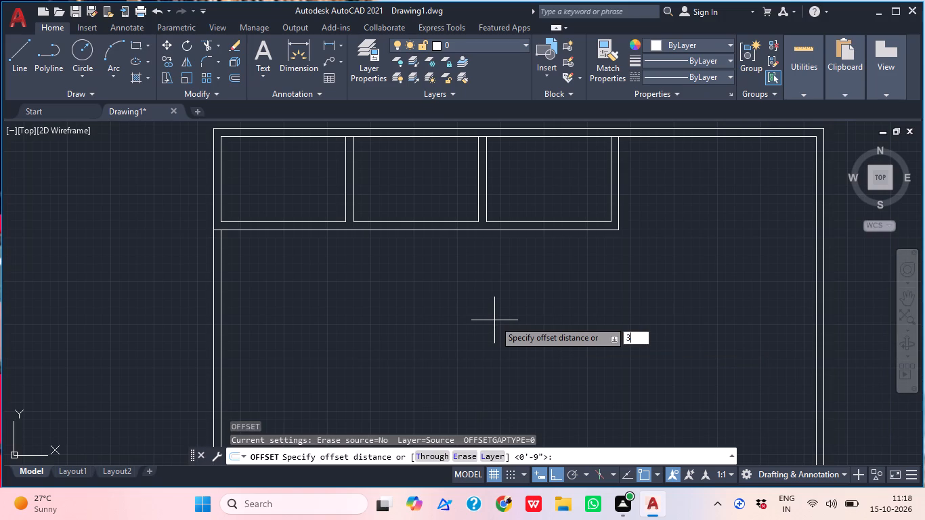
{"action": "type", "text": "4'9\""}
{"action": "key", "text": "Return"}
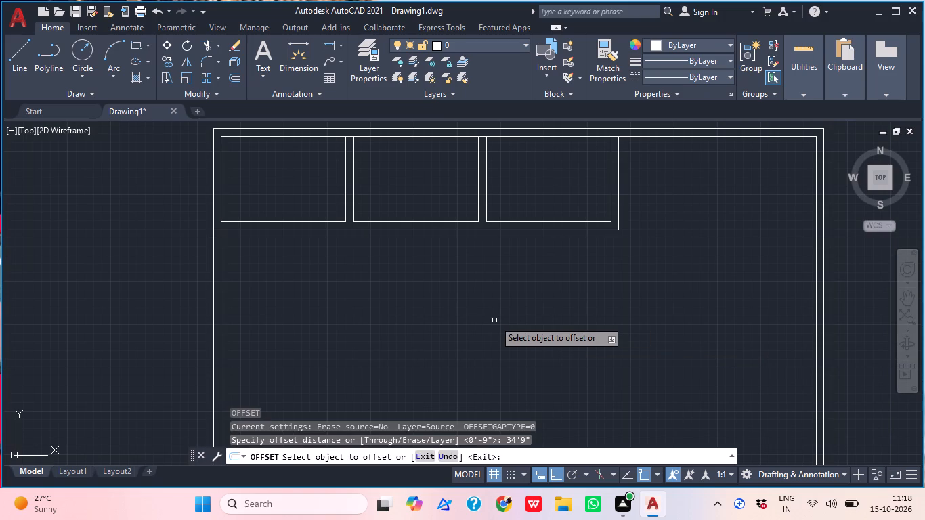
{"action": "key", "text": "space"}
Offset the cross wall's lower line 4'9" downward to set the passage width.
{"action": "key", "text": "space"}
{"action": "type", "text": "4'"}
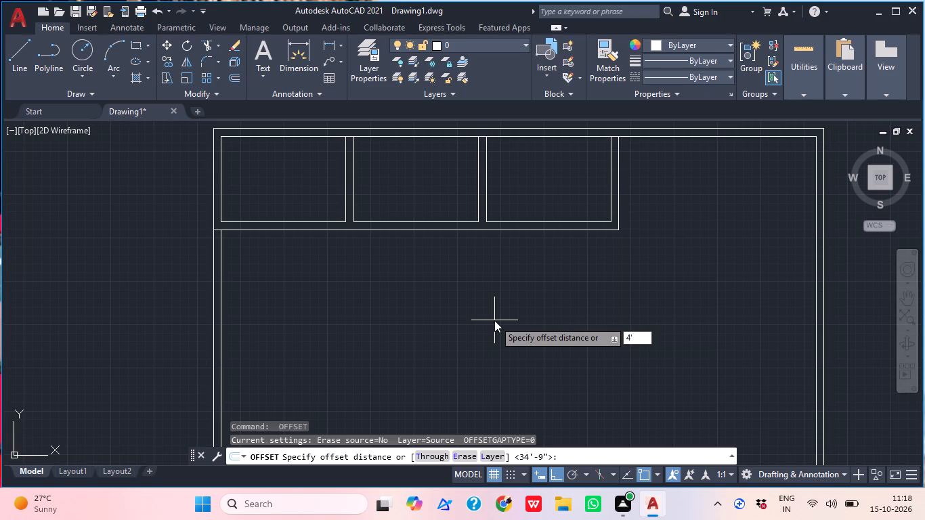
{"action": "type", "text": "9\""}
{"action": "key", "text": "Return"}
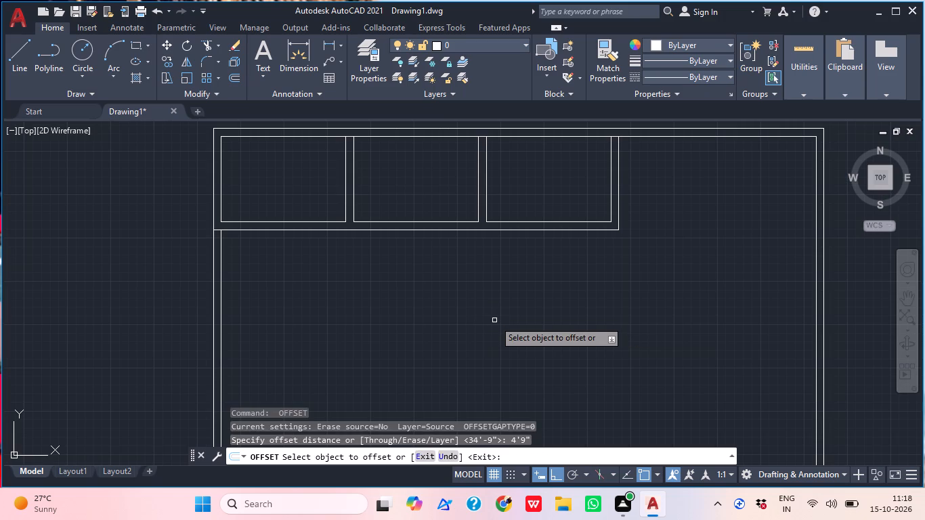
{"action": "left_click", "coordinate": [515, 230]}
{"action": "left_click", "coordinate": [526, 308]}
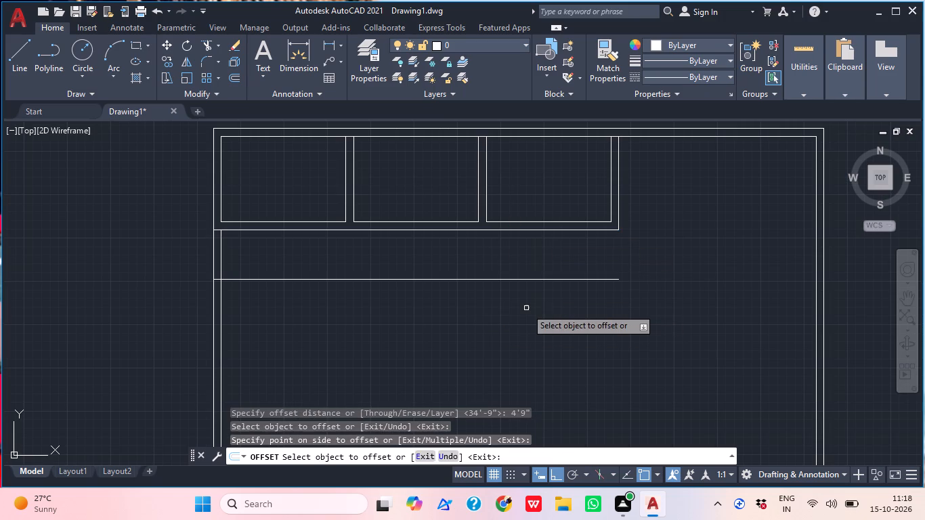
{"action": "key", "text": "space"}
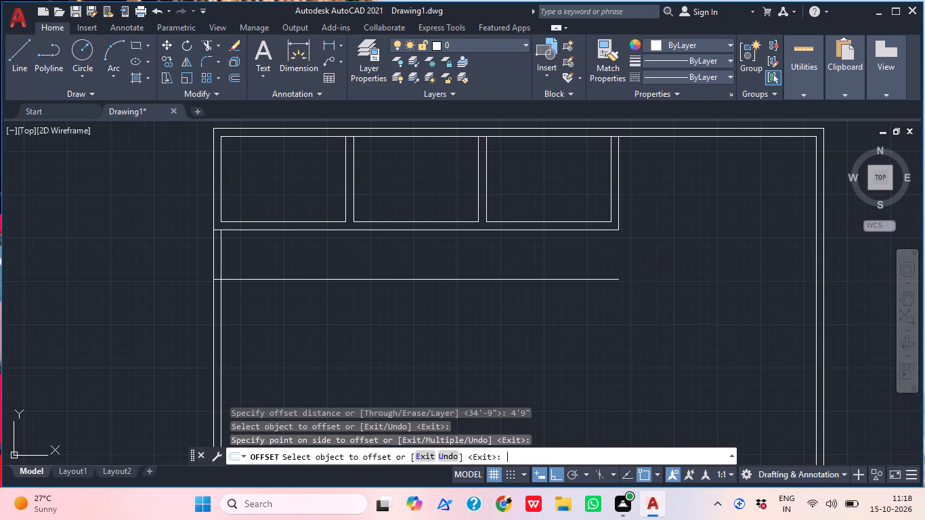
Offset the passage's lower line 9" downward to give the second cross wall its thickness.
{"action": "key", "text": "space"}
{"action": "type", "text": "9\""}
{"action": "key", "text": "Return"}
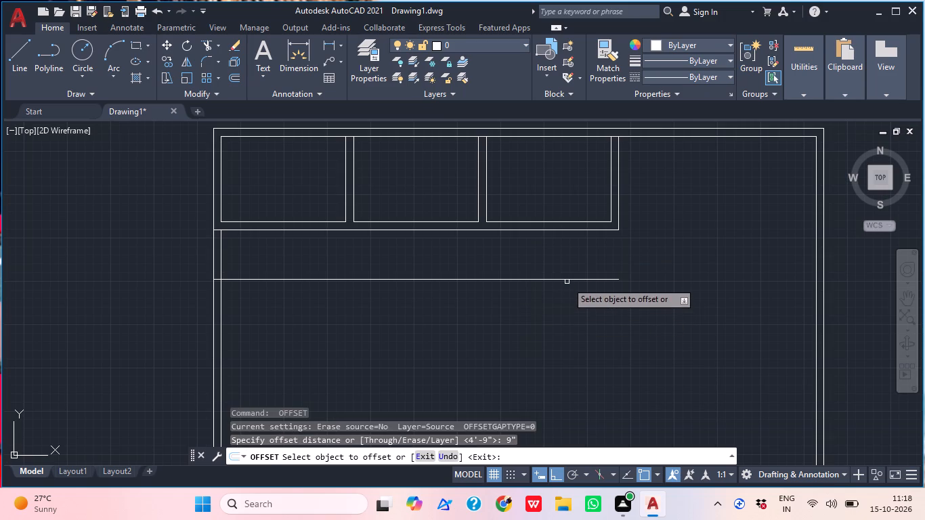
{"action": "left_click", "coordinate": [565, 281]}
{"action": "left_click", "coordinate": [588, 368]}
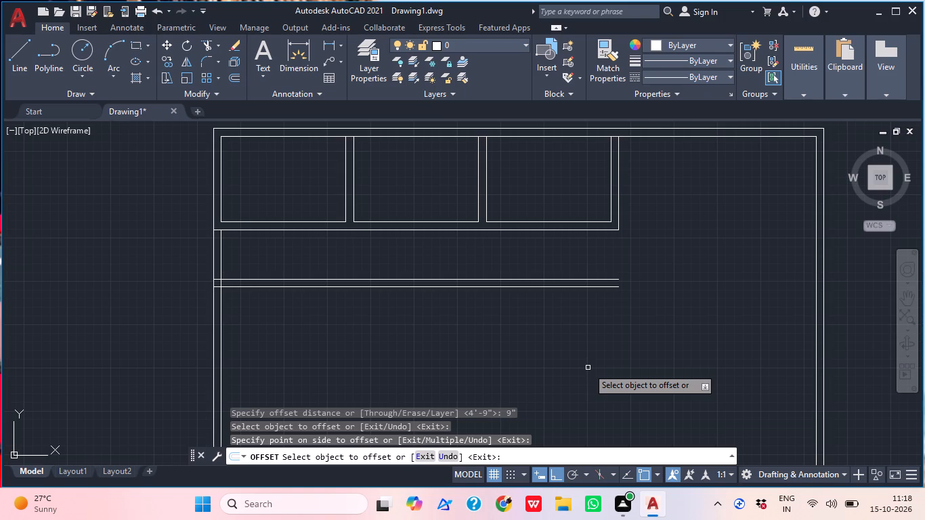
{"action": "key", "text": "Escape"}
Offset the left wall's inner line 12'3" to its right to place a partition for the lower rooms.
{"action": "key", "text": "o"}
{"action": "key", "text": "Return"}
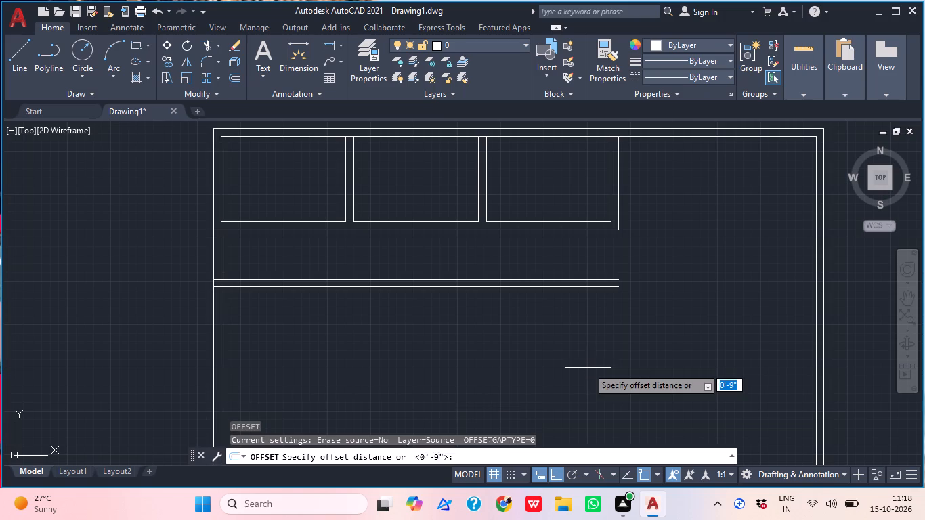
{"action": "type", "text": "12"}
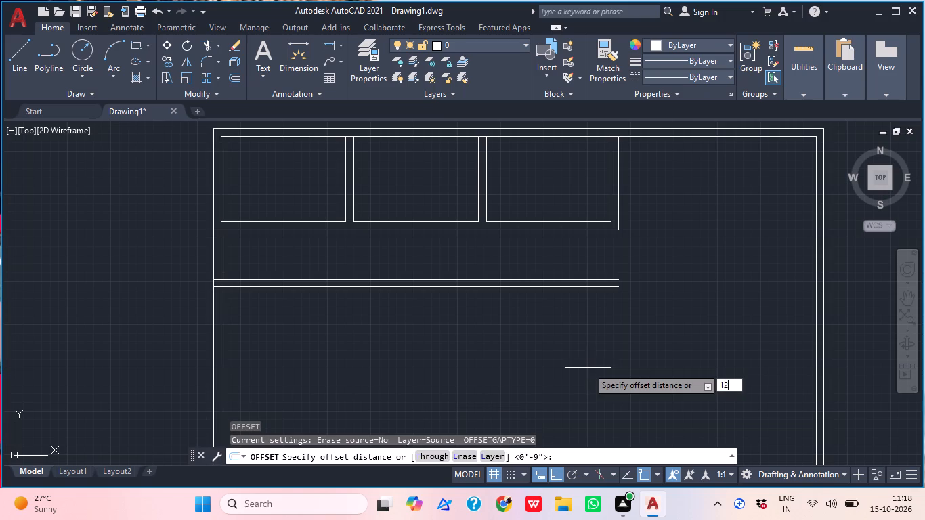
{"action": "type", "text": "'3\""}
{"action": "key", "text": "Return"}
{"action": "left_click", "coordinate": [223, 342]}
{"action": "left_click", "coordinate": [220, 337]}
{"action": "left_click_drag", "start_coordinate": [371, 345], "coordinate": [379, 350]}
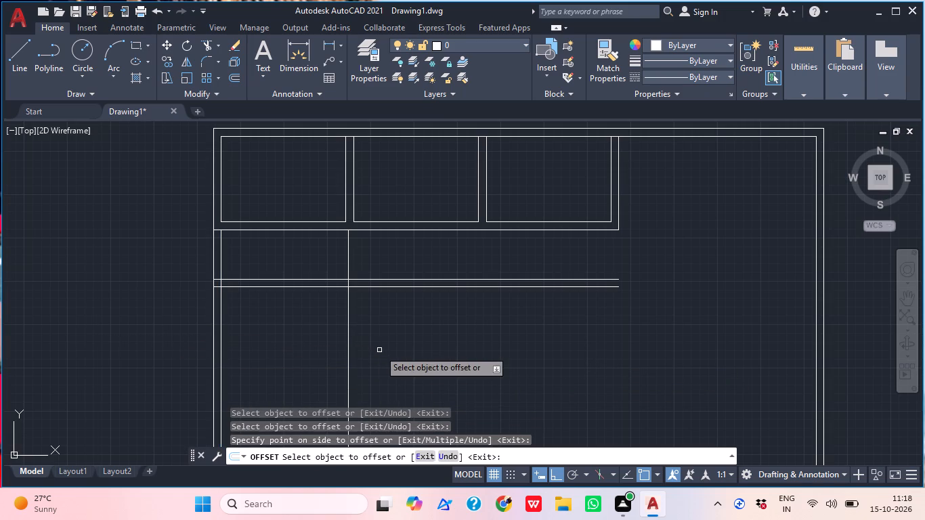
{"action": "key", "text": "space"}
Offset the new vertical partition line 9" to its right for the wall thickness.
{"action": "key", "text": "space"}
{"action": "type", "text": "9\""}
{"action": "key", "text": "Return"}
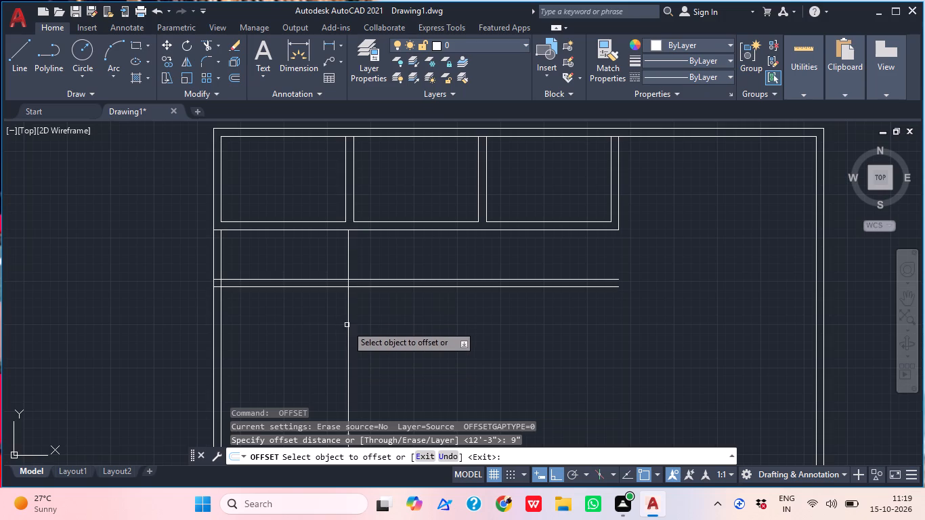
{"action": "left_click", "coordinate": [347, 323]}
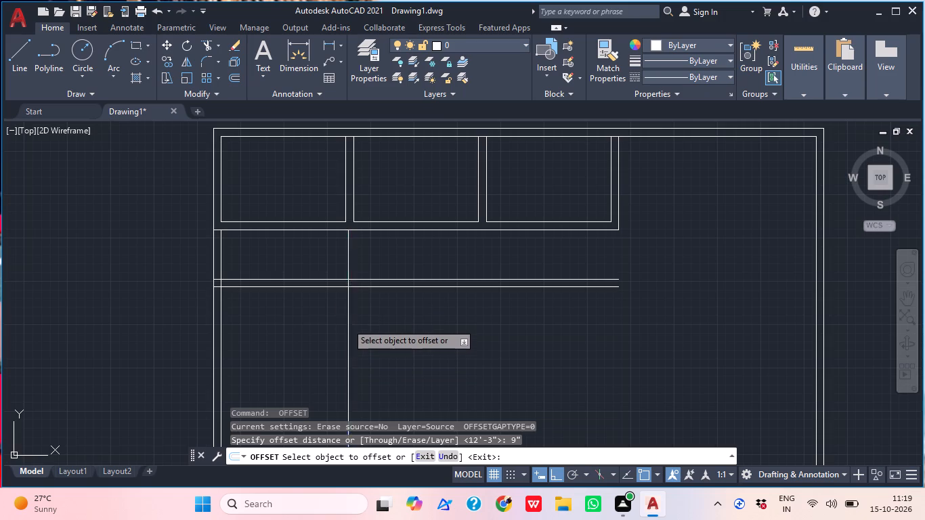
{"action": "left_click", "coordinate": [389, 330]}
{"action": "middle_click_drag", "start_coordinate": [408, 305], "coordinate": [454, 328]}
{"action": "key", "text": "Escape"}
Trim the partition lines crossing the passage and the second cross wall's lines between the left wall and the partition.
{"action": "type", "text": "TR"}
{"action": "key", "text": "space"}
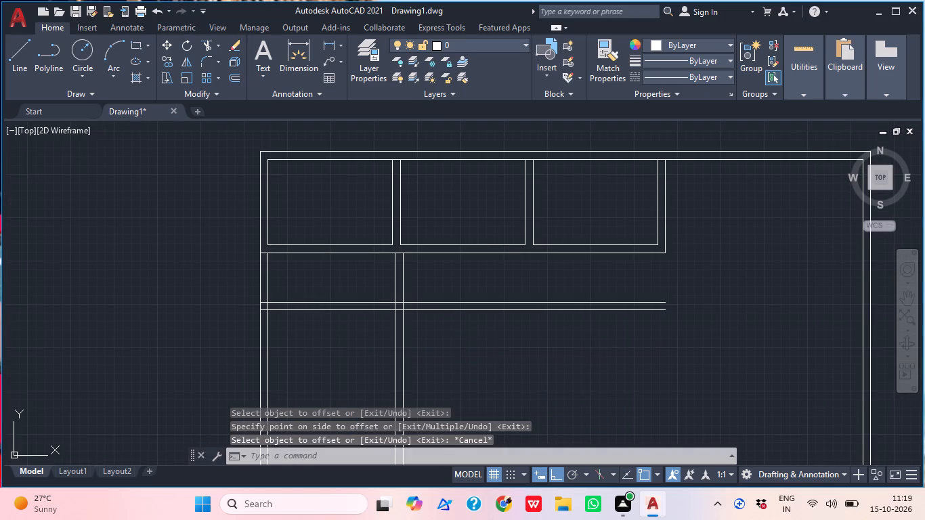
{"action": "left_click", "coordinate": [333, 264]}
{"action": "left_click", "coordinate": [334, 334]}
{"action": "left_click", "coordinate": [346, 292]}
{"action": "left_click", "coordinate": [445, 286]}
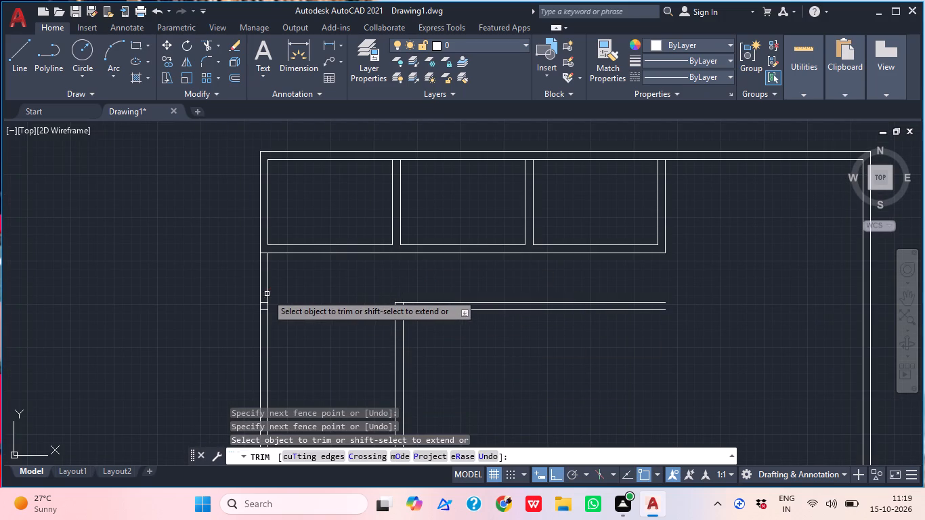
Trim the short remnants of the second cross wall's lines inside the left wall's thickness.
{"action": "left_click", "coordinate": [265, 294]}
{"action": "key", "text": "ctrl+z"}
{"action": "scroll", "coordinate": [270, 294], "scroll_direction": "up", "scroll_amount": 3}
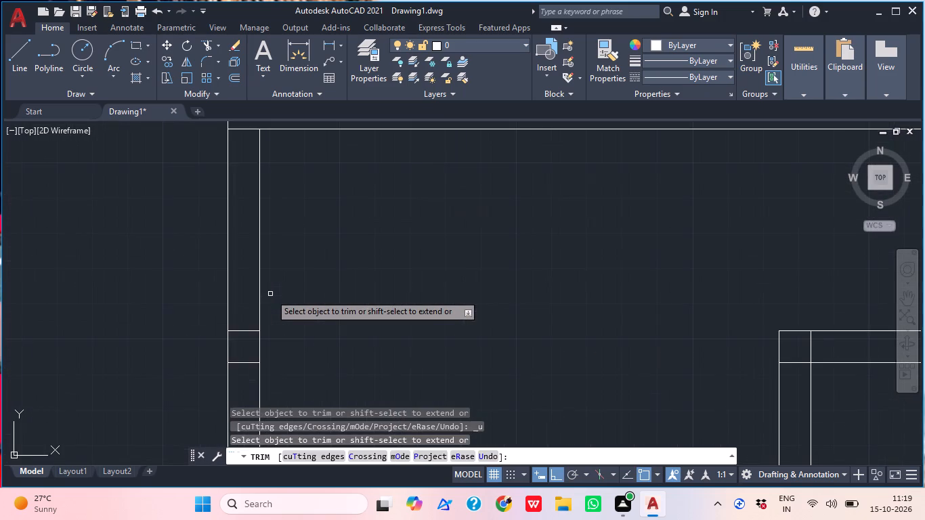
{"action": "left_click", "coordinate": [239, 311]}
{"action": "left_click", "coordinate": [243, 373]}
{"action": "scroll", "coordinate": [293, 301], "scroll_direction": "down", "scroll_amount": 2}
{"action": "middle_click_drag", "start_coordinate": [374, 301], "coordinate": [228, 296]}
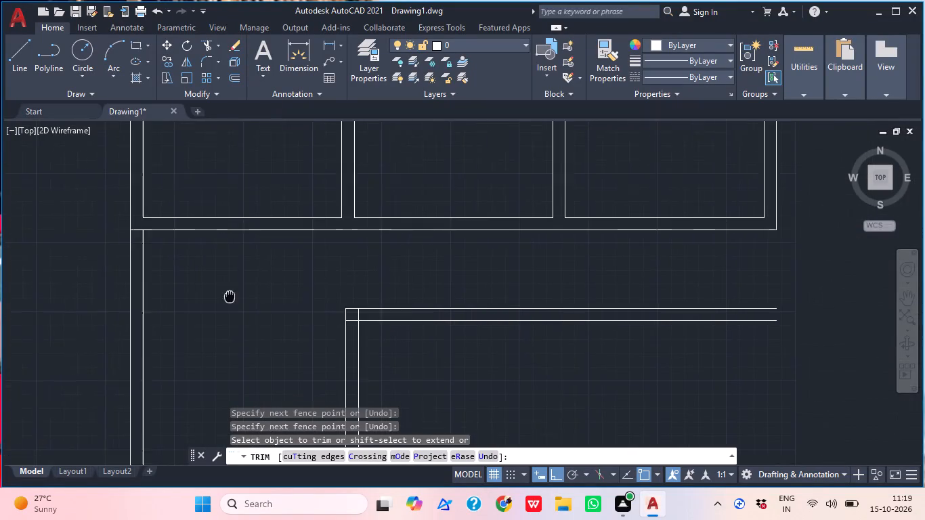
{"action": "middle_click_drag", "start_coordinate": [228, 296], "coordinate": [223, 290]}
{"action": "scroll", "coordinate": [357, 336], "scroll_direction": "up", "scroll_amount": 2}
{"action": "key", "text": "Escape"}
{"action": "scroll", "coordinate": [380, 304], "scroll_direction": "down", "scroll_amount": 2}
{"action": "middle_click_drag", "start_coordinate": [470, 345], "coordinate": [364, 335]}
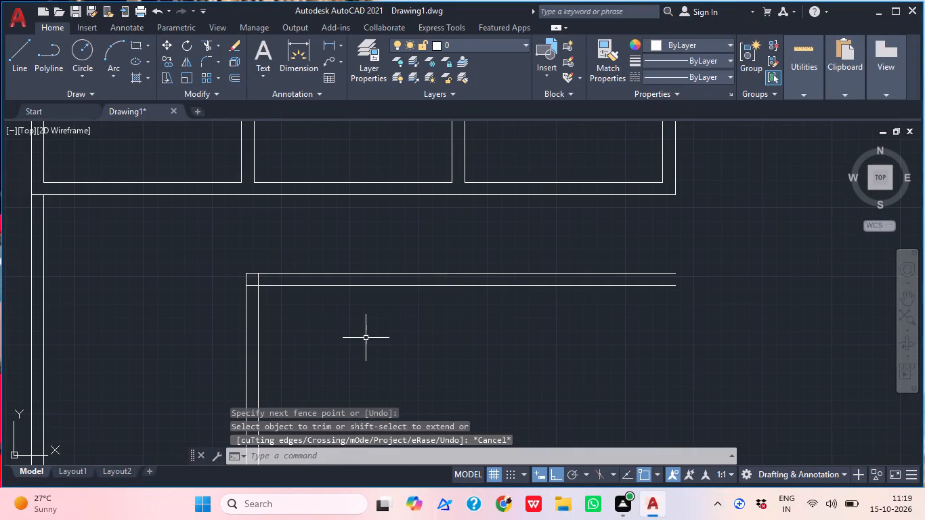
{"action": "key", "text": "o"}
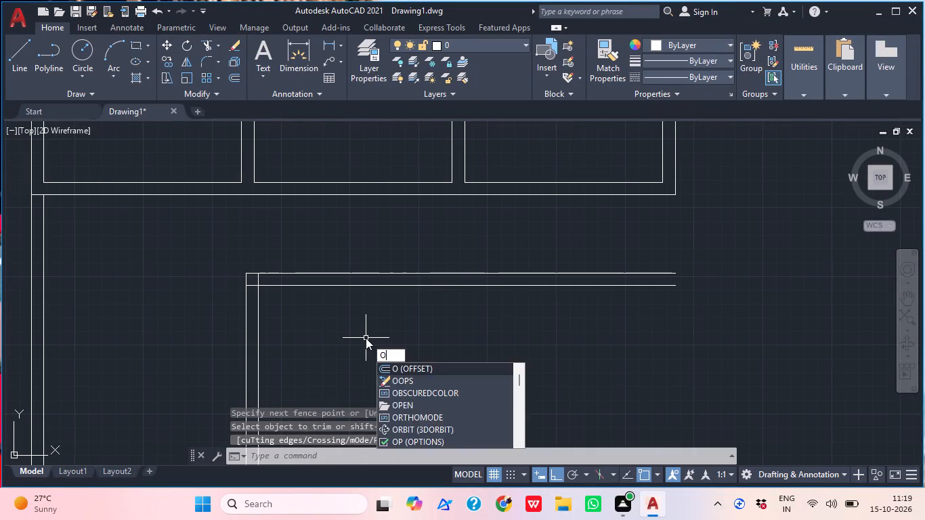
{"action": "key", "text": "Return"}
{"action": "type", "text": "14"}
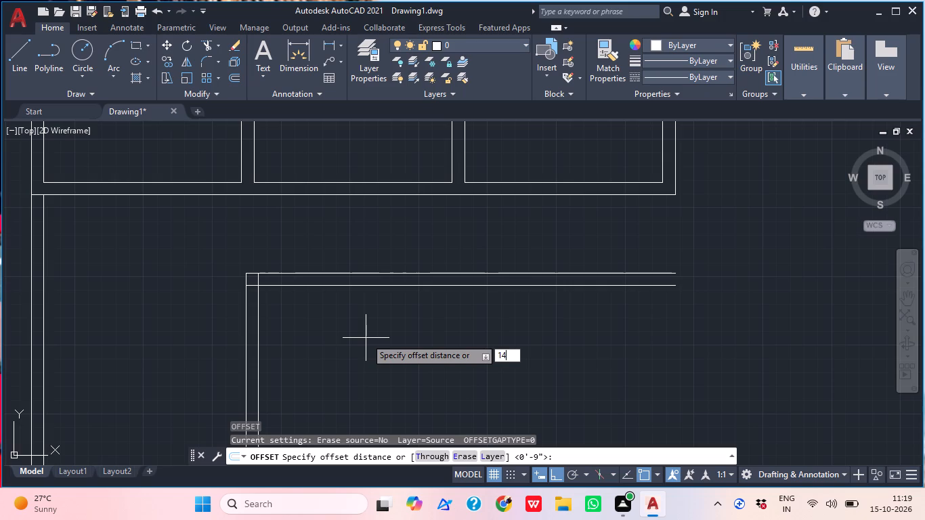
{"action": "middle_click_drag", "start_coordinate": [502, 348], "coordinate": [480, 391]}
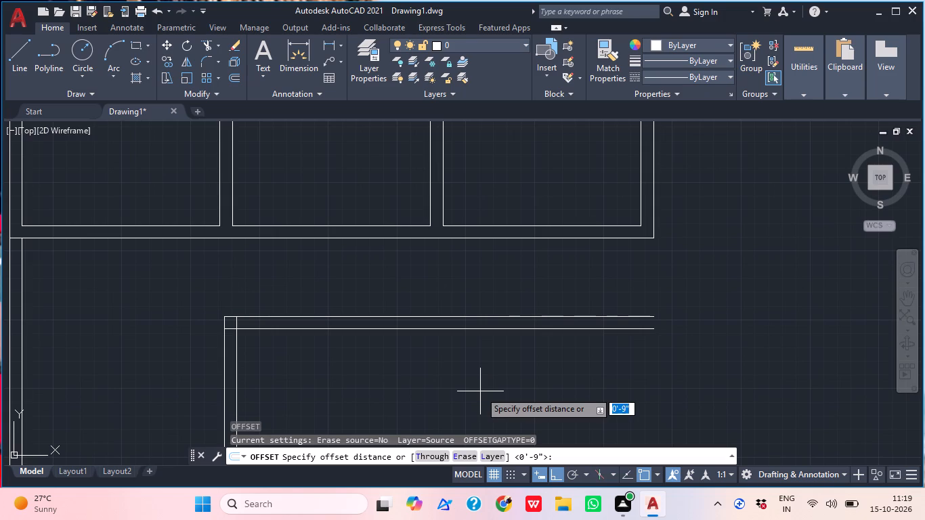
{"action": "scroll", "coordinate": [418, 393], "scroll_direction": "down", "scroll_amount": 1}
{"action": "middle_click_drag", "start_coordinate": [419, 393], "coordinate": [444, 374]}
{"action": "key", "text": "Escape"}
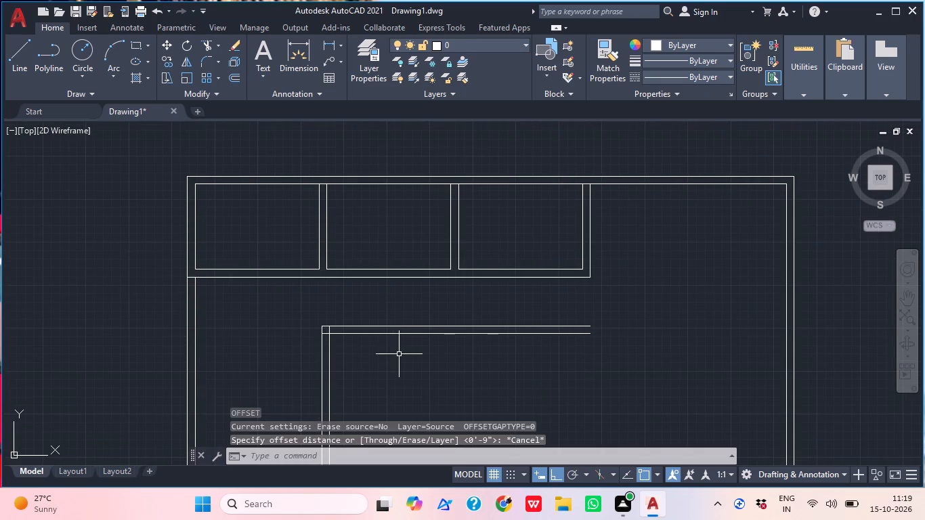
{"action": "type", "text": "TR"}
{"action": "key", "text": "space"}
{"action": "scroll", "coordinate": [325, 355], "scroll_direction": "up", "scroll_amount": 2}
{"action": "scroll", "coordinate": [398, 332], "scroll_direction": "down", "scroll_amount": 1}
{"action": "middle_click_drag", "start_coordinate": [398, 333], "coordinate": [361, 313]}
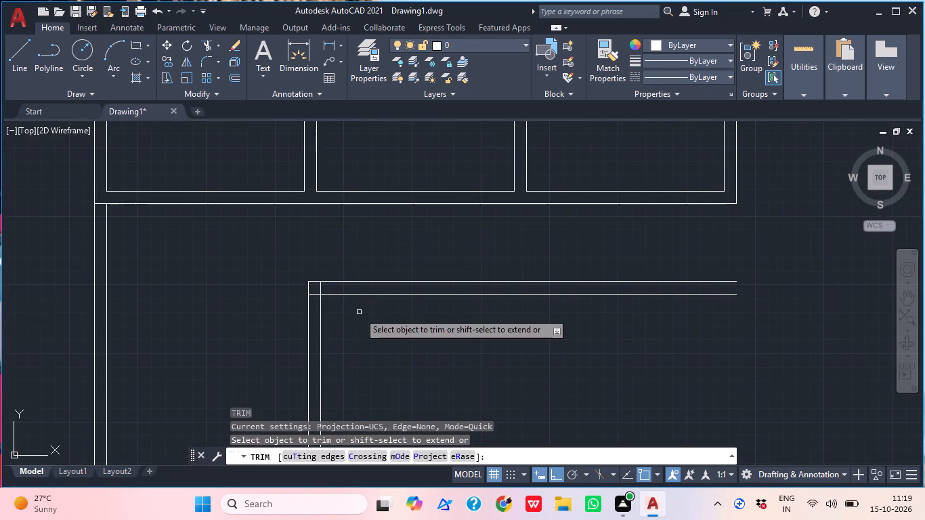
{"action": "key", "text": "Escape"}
Offset the lower partition's right line 14' to its right to place the second partition.
{"action": "key", "text": "o"}
{"action": "key", "text": "space"}
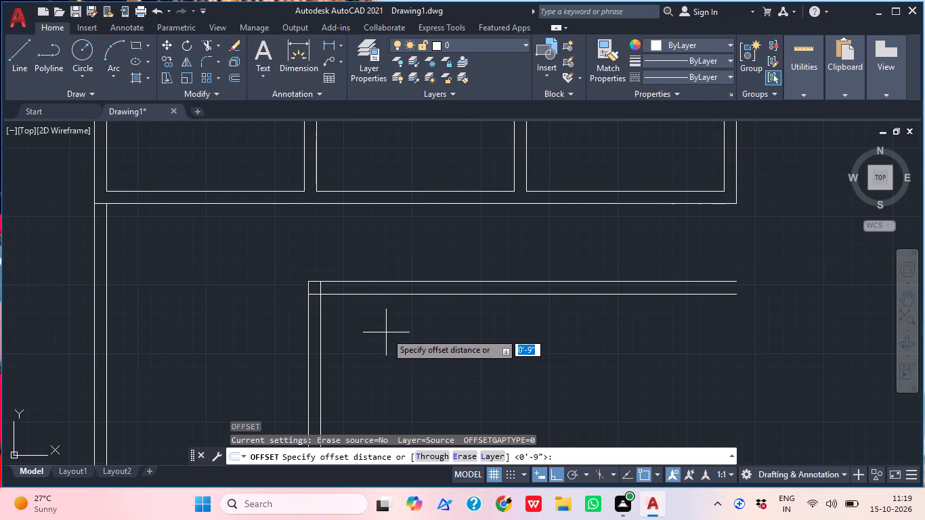
{"action": "middle_click_drag", "start_coordinate": [365, 316], "coordinate": [379, 297]}
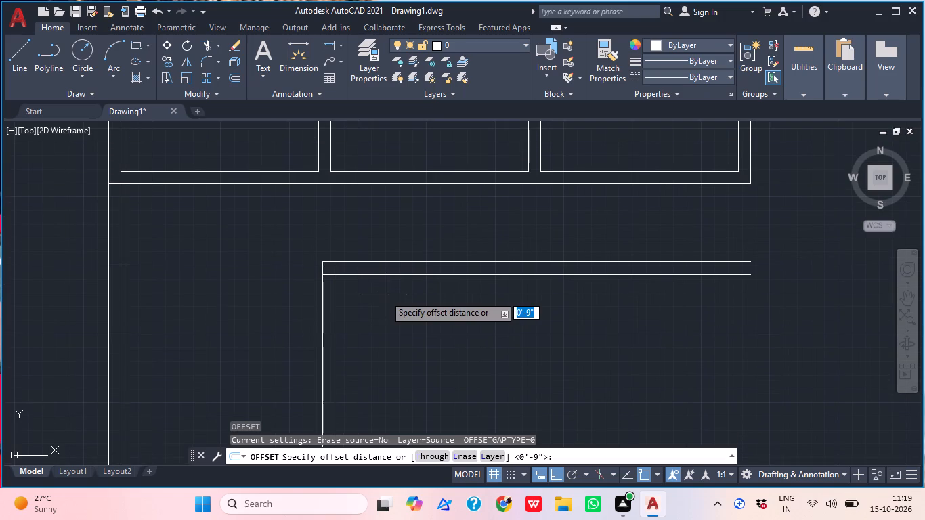
{"action": "type", "text": "14'"}
{"action": "key", "text": "Return"}
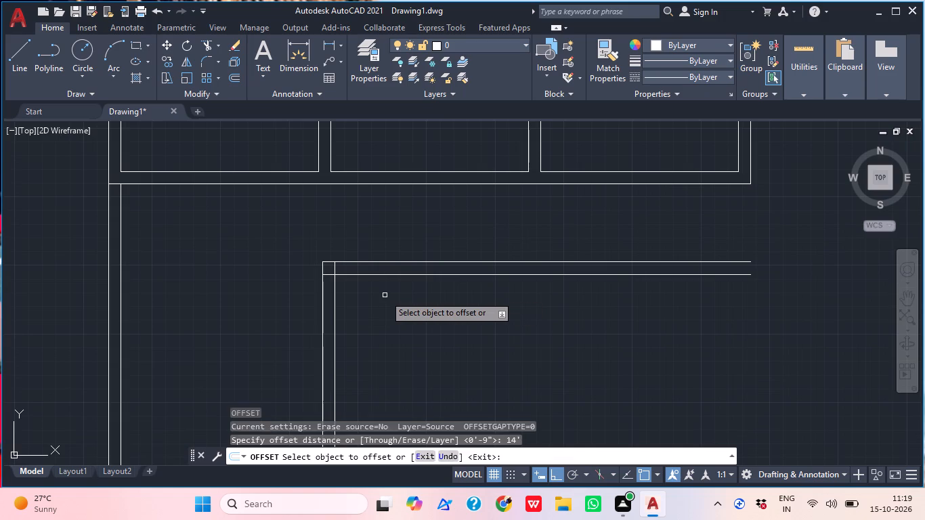
{"action": "left_click", "coordinate": [335, 347]}
{"action": "left_click", "coordinate": [504, 334]}
{"action": "scroll", "coordinate": [522, 343], "scroll_direction": "up", "scroll_amount": 1}
{"action": "middle_click_drag", "start_coordinate": [514, 339], "coordinate": [434, 322]}
{"action": "key", "text": "space"}
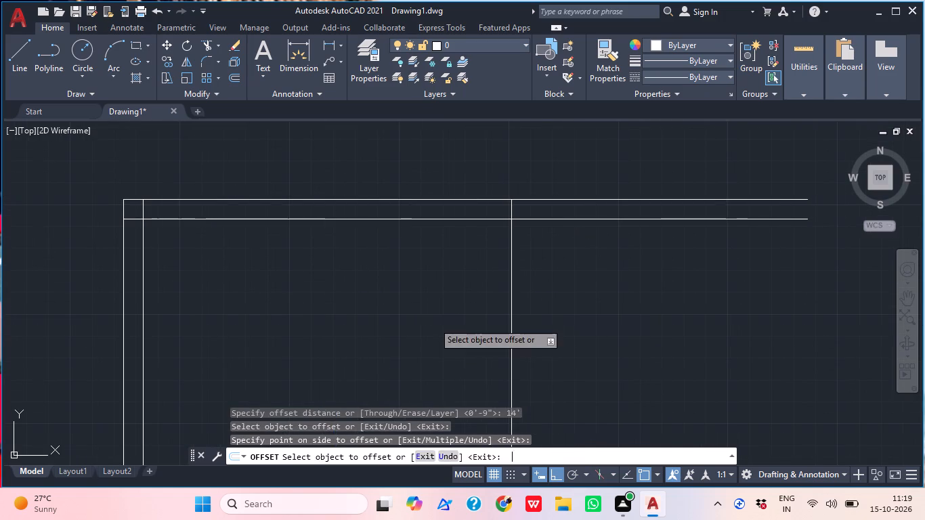
Offset the second partition's line 9" to its right for the wall thickness.
{"action": "key", "text": "space"}
{"action": "type", "text": "9\""}
{"action": "key", "text": "Return"}
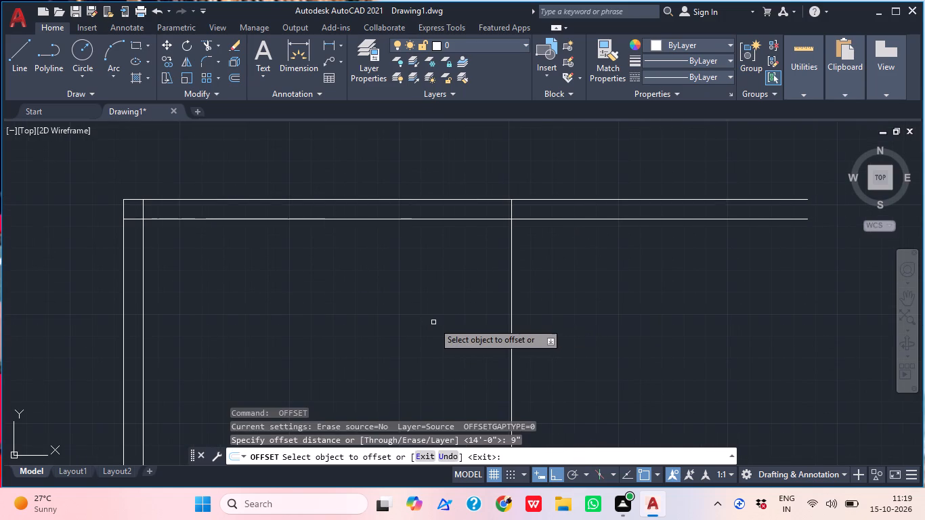
{"action": "left_click", "coordinate": [511, 339]}
{"action": "left_click", "coordinate": [544, 344]}
{"action": "middle_click_drag", "start_coordinate": [546, 324], "coordinate": [448, 295]}
{"action": "scroll", "coordinate": [504, 253], "scroll_direction": "down", "scroll_amount": 1}
{"action": "middle_click_drag", "start_coordinate": [531, 280], "coordinate": [494, 251]}
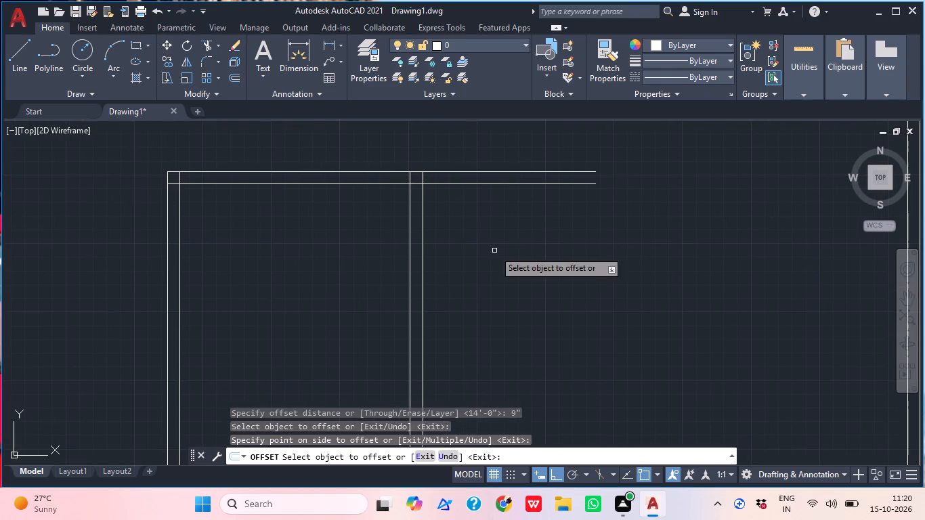
{"action": "key", "text": "space"}
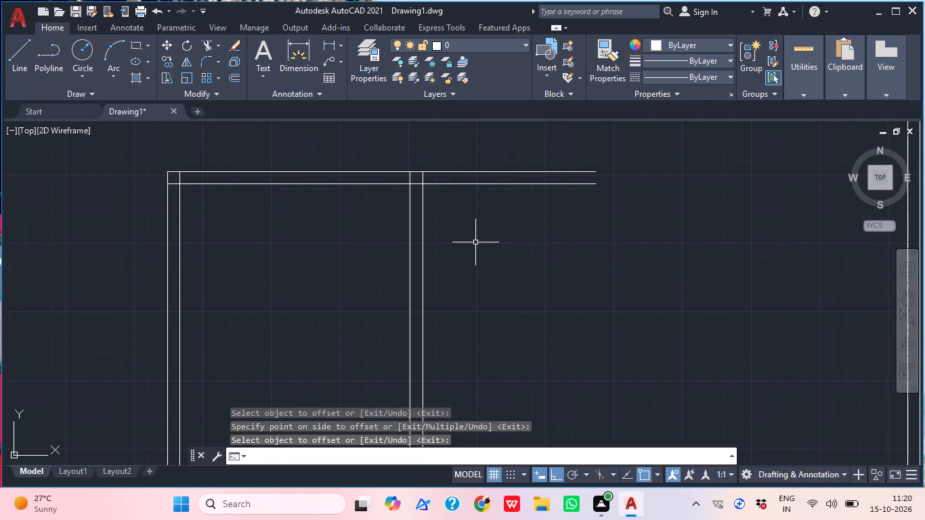
Offset the second partition's right line 11'6" to its right to place the third partition.
{"action": "key", "text": "o"}
{"action": "key", "text": "Return"}
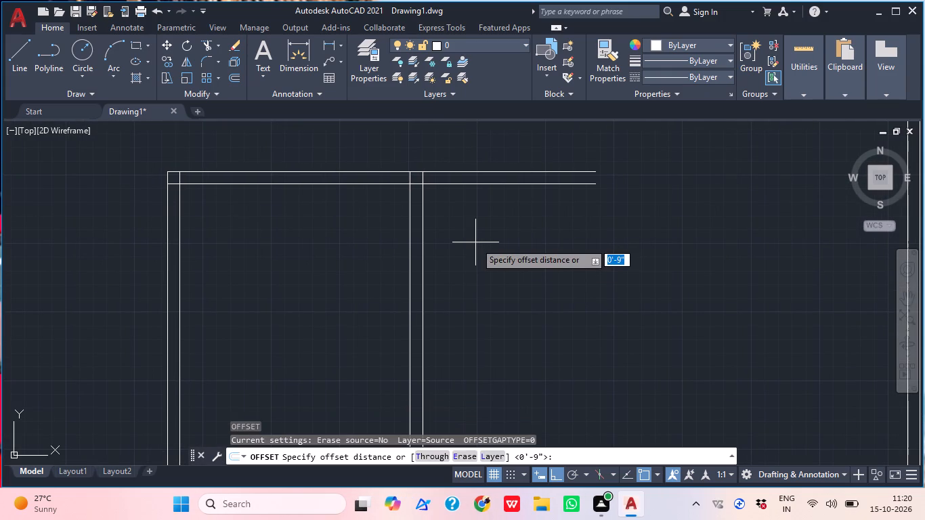
{"action": "type", "text": "11'"}
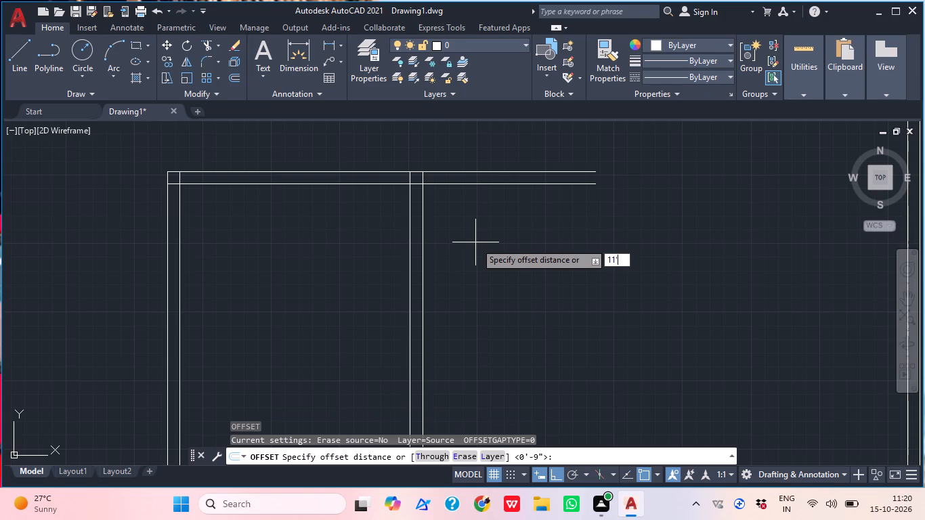
{"action": "type", "text": "6\""}
{"action": "key", "text": "Return"}
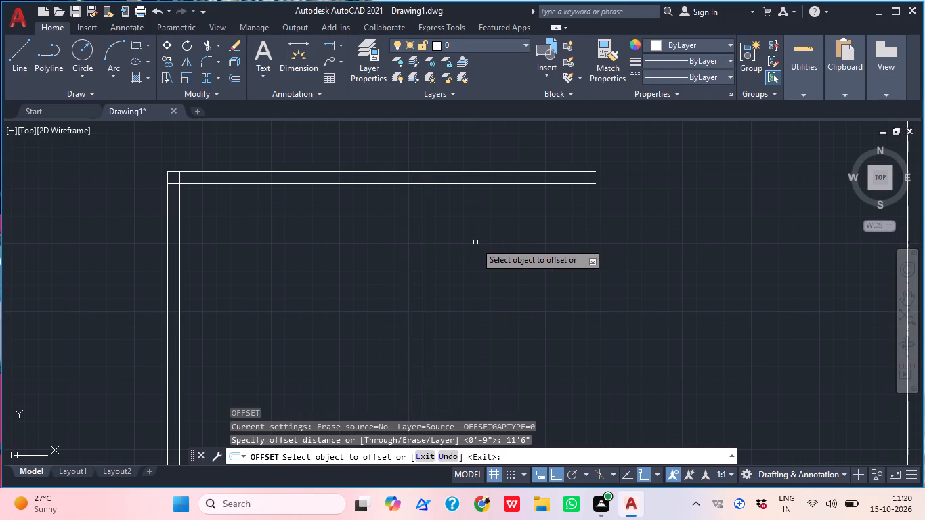
{"action": "left_click", "coordinate": [424, 311]}
{"action": "left_click", "coordinate": [654, 316]}
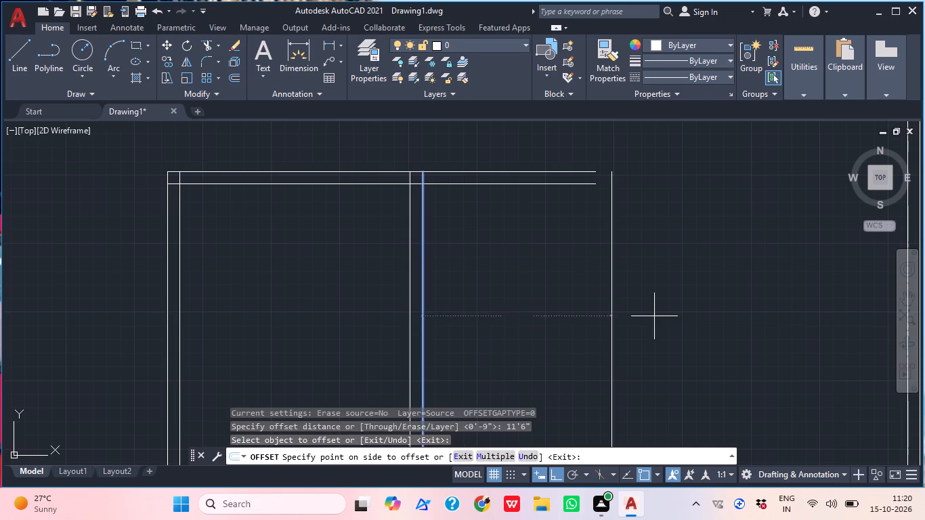
{"action": "middle_click_drag", "start_coordinate": [662, 331], "coordinate": [573, 314]}
{"action": "key", "text": "space"}
Offset the third partition's line 9" to its right for the wall thickness.
{"action": "key", "text": "space"}
{"action": "type", "text": "9\""}
{"action": "key", "text": "Return"}
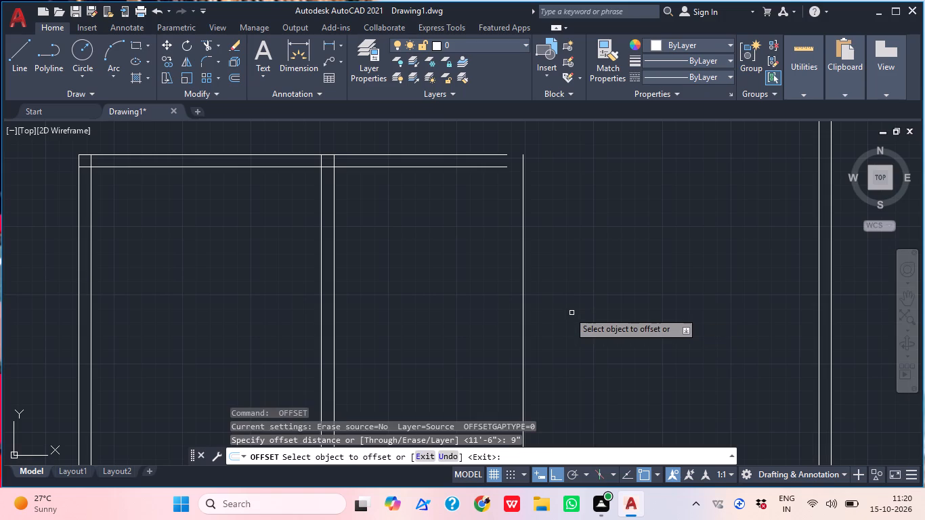
{"action": "left_click", "coordinate": [523, 302]}
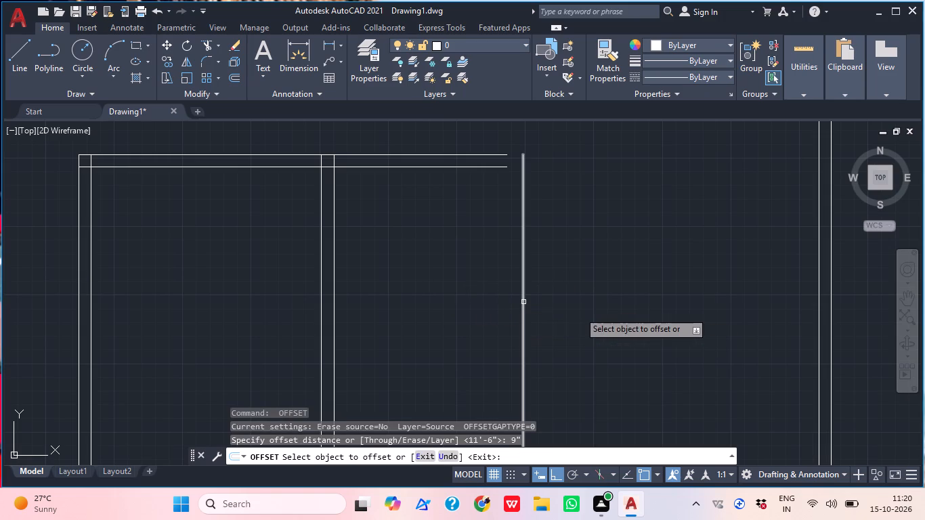
{"action": "left_click_drag", "start_coordinate": [597, 309], "coordinate": [589, 306]}
{"action": "middle_click_drag", "start_coordinate": [611, 287], "coordinate": [537, 288]}
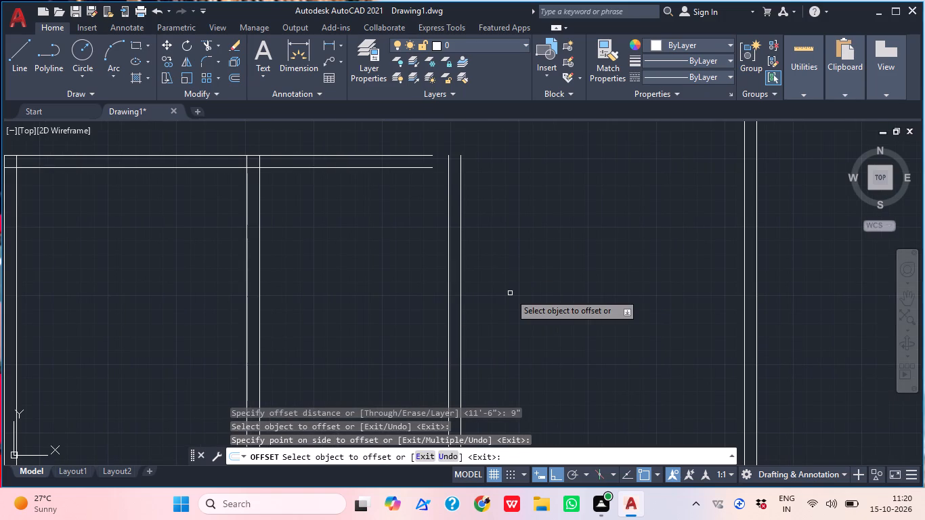
{"action": "key", "text": "space"}
Offset the third partition's right line 10'6" to its right to place the fourth partition.
{"action": "key", "text": "space"}
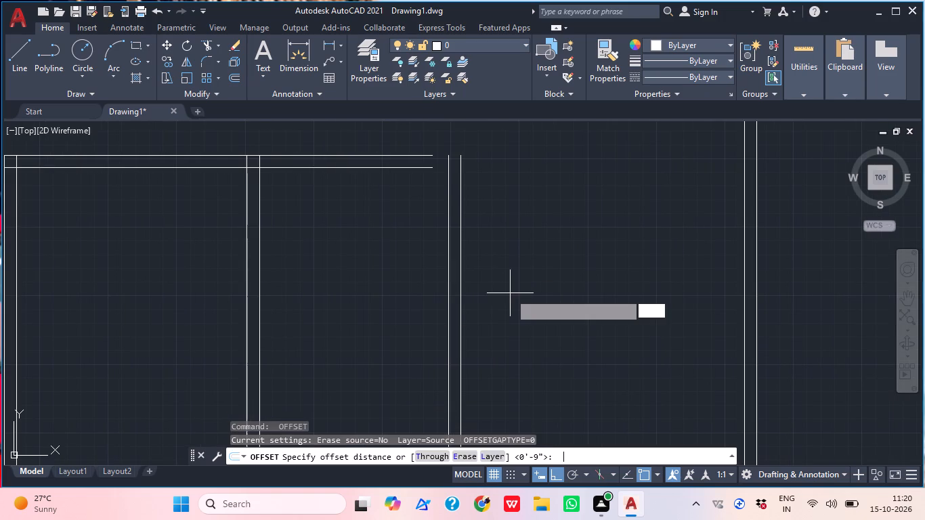
{"action": "key", "text": "1"}
{"action": "type", "text": "0'6\""}
{"action": "key", "text": "Return"}
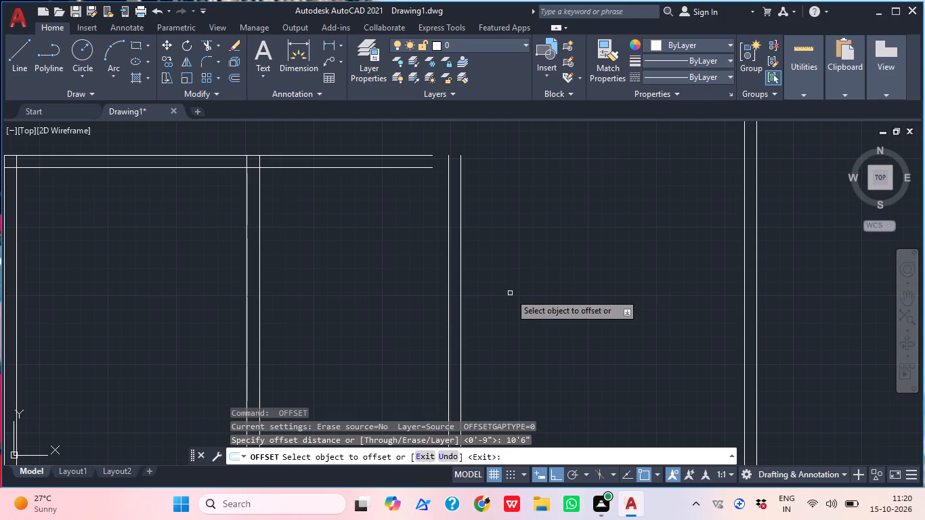
{"action": "left_click", "coordinate": [461, 314]}
{"action": "left_click_drag", "start_coordinate": [607, 309], "coordinate": [601, 310]}
{"action": "middle_click_drag", "start_coordinate": [548, 293], "coordinate": [546, 366]}
{"action": "scroll", "coordinate": [556, 335], "scroll_direction": "down", "scroll_amount": 1}
{"action": "scroll", "coordinate": [544, 365], "scroll_direction": "up", "scroll_amount": 1}
{"action": "key", "text": "space"}
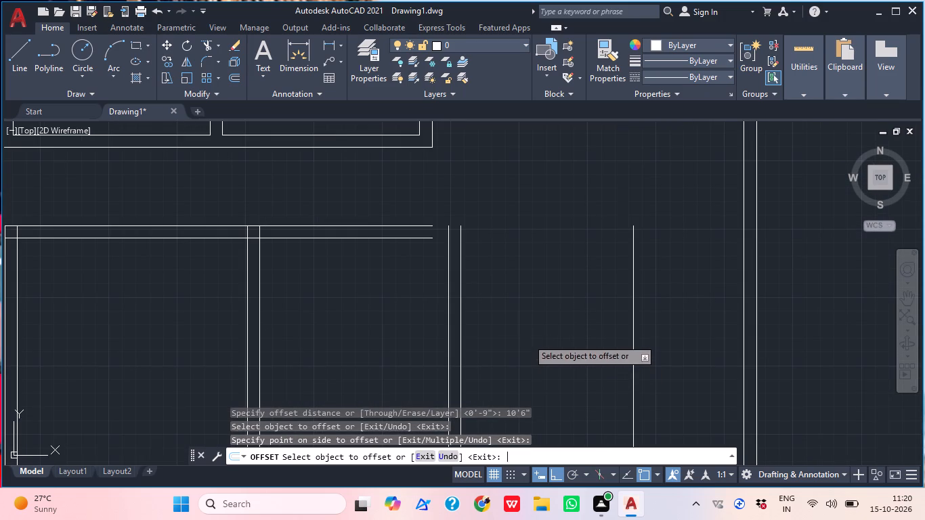
Offset the fourth partition's line 9" to its right for the wall thickness.
{"action": "key", "text": "space"}
{"action": "type", "text": "9\""}
{"action": "key", "text": "Return"}
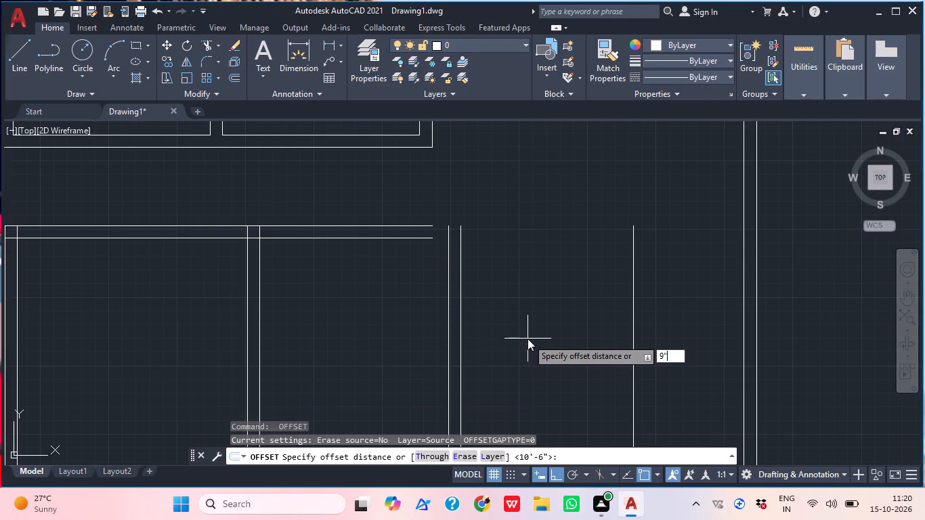
{"action": "left_click", "coordinate": [634, 361]}
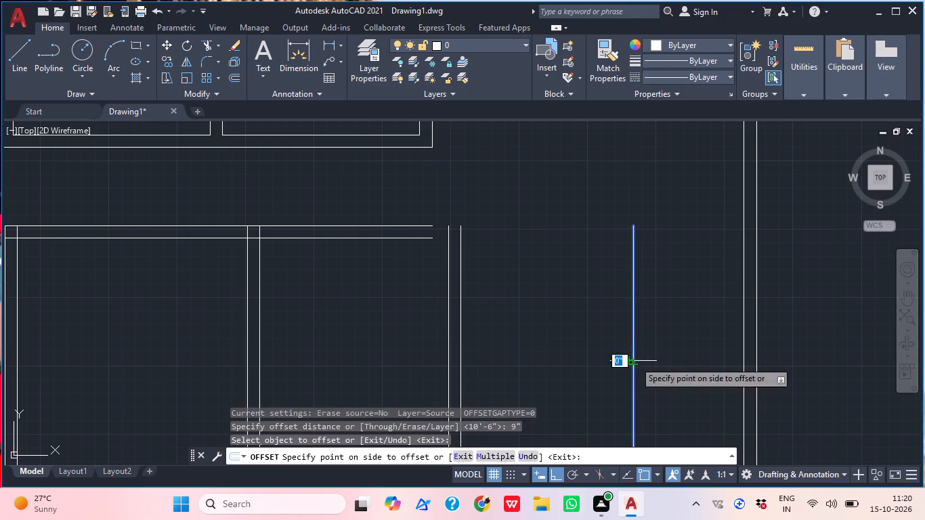
{"action": "left_click", "coordinate": [698, 343]}
{"action": "scroll", "coordinate": [656, 306], "scroll_direction": "down", "scroll_amount": 2}
{"action": "middle_click_drag", "start_coordinate": [651, 283], "coordinate": [588, 260]}
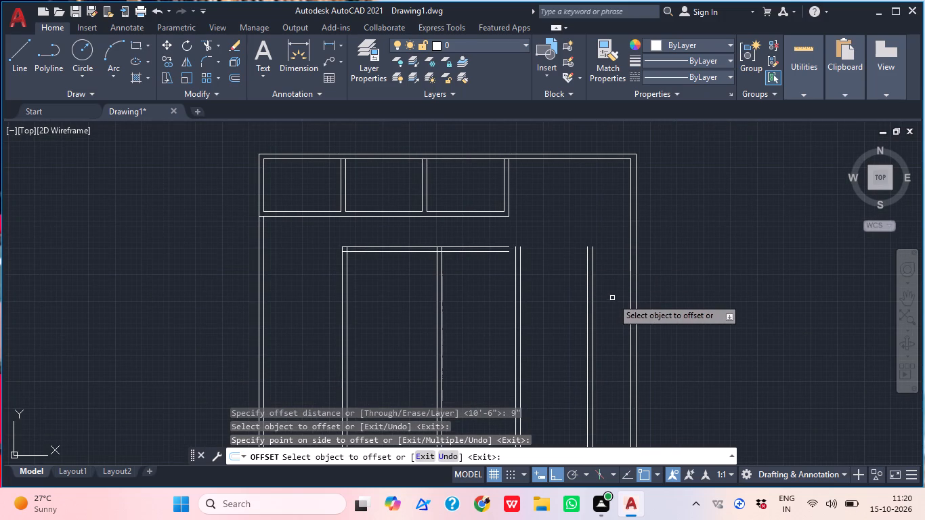
{"action": "key", "text": "Escape"}
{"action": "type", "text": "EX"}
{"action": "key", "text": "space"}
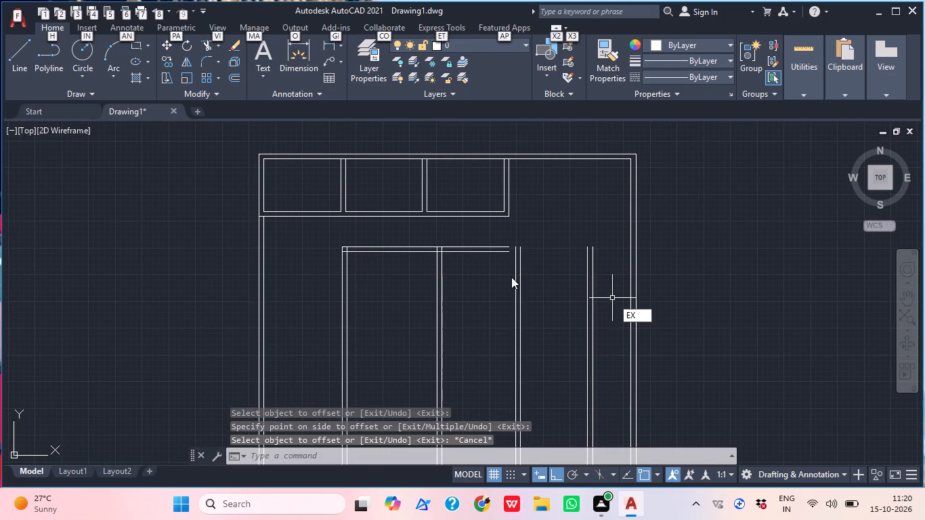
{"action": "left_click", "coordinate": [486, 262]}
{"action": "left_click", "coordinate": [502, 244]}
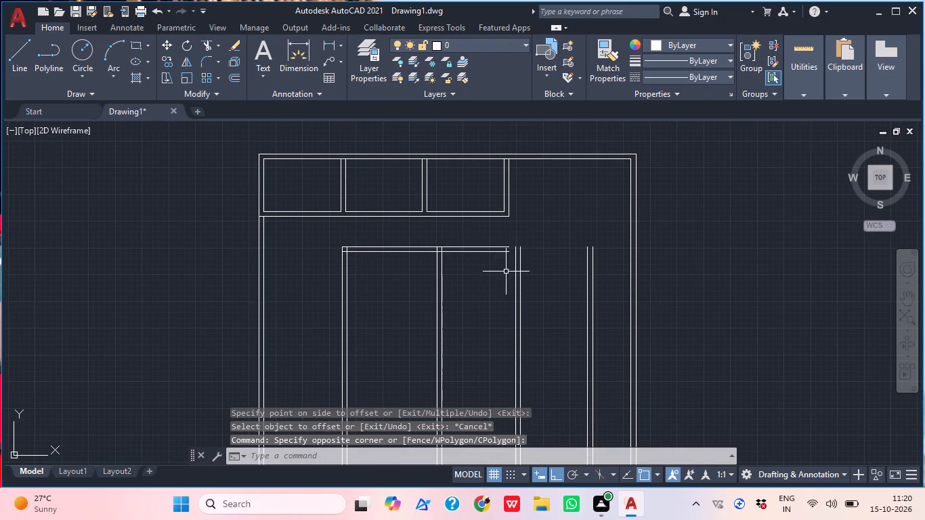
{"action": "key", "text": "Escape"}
Extend both lines of the second cross wall rightward, past the third partition, to the fourth partition's left line.
{"action": "key", "text": "e"}
{"action": "key", "text": "x"}
{"action": "key", "text": "space"}
{"action": "left_click_drag", "start_coordinate": [490, 275], "coordinate": [483, 280]}
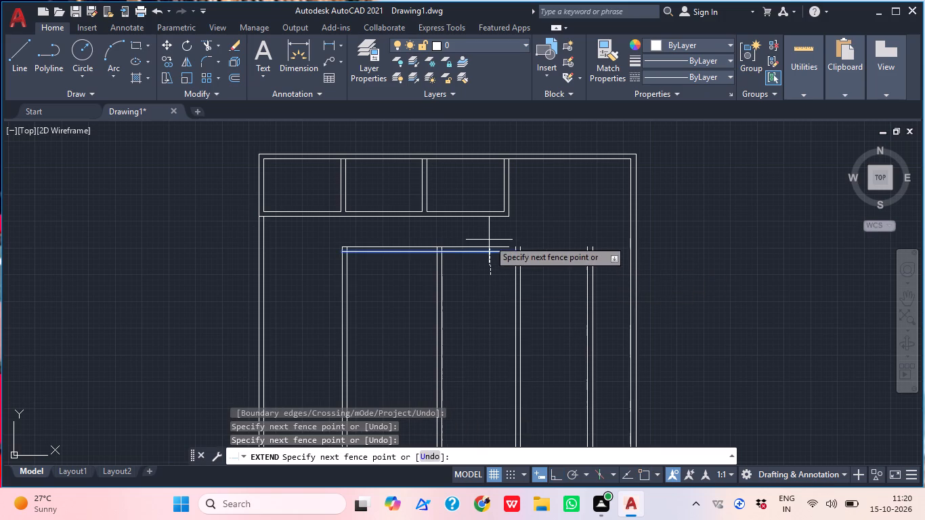
{"action": "left_click", "coordinate": [489, 240]}
{"action": "left_click", "coordinate": [496, 293]}
{"action": "left_click", "coordinate": [515, 228]}
{"action": "left_click", "coordinate": [494, 276]}
{"action": "left_click", "coordinate": [519, 219]}
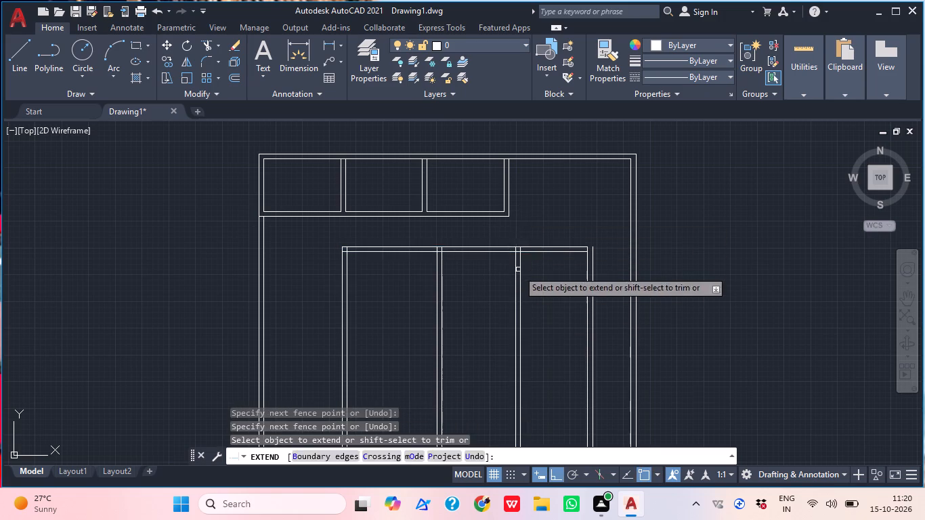
Extend the third partition's left line up to the top wall's inner line.
{"action": "left_click", "coordinate": [517, 276]}
{"action": "left_click", "coordinate": [500, 273]}
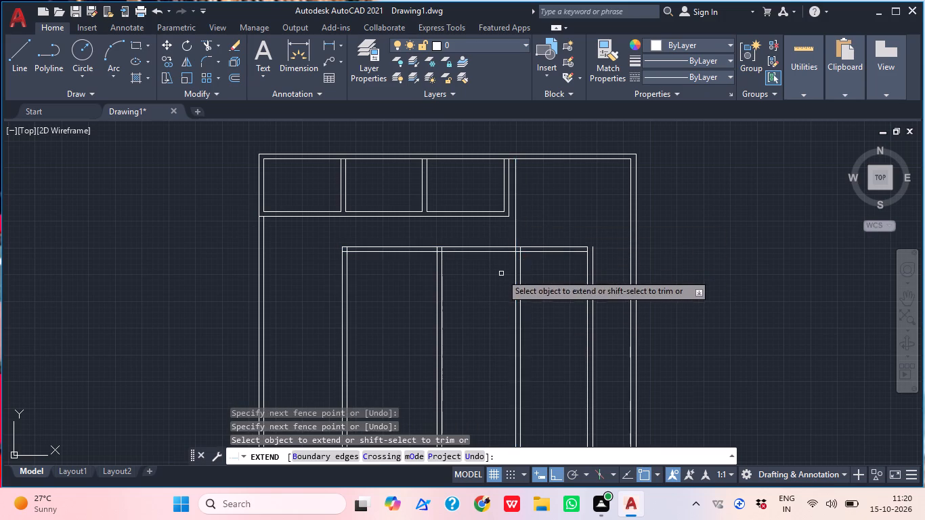
Undo the last extension of the third partition's left line to the top wall.
{"action": "key", "text": "ctrl+z"}
Extend both lines of the second cross wall to the fourth partition's right line.
{"action": "left_click", "coordinate": [549, 262]}
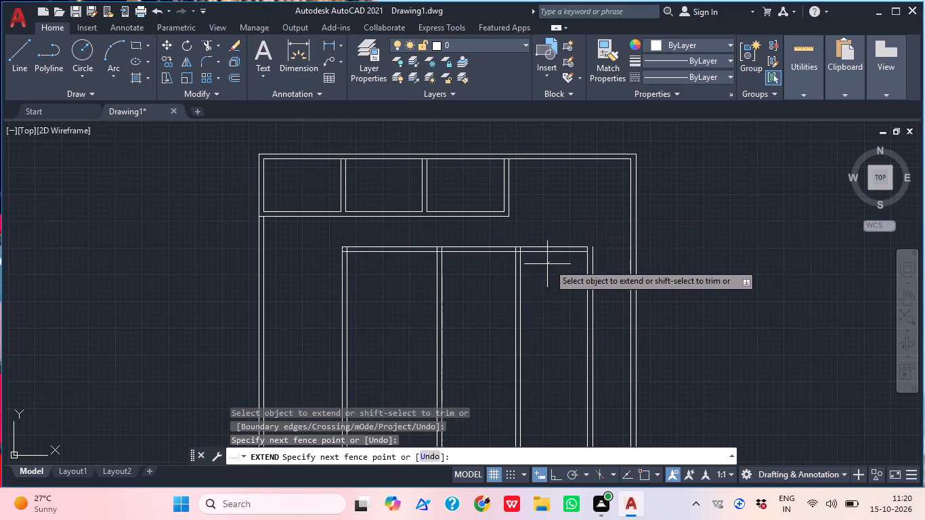
{"action": "left_click", "coordinate": [574, 232]}
{"action": "middle_click_drag", "start_coordinate": [573, 273], "coordinate": [551, 251]}
{"action": "key", "text": "Escape"}
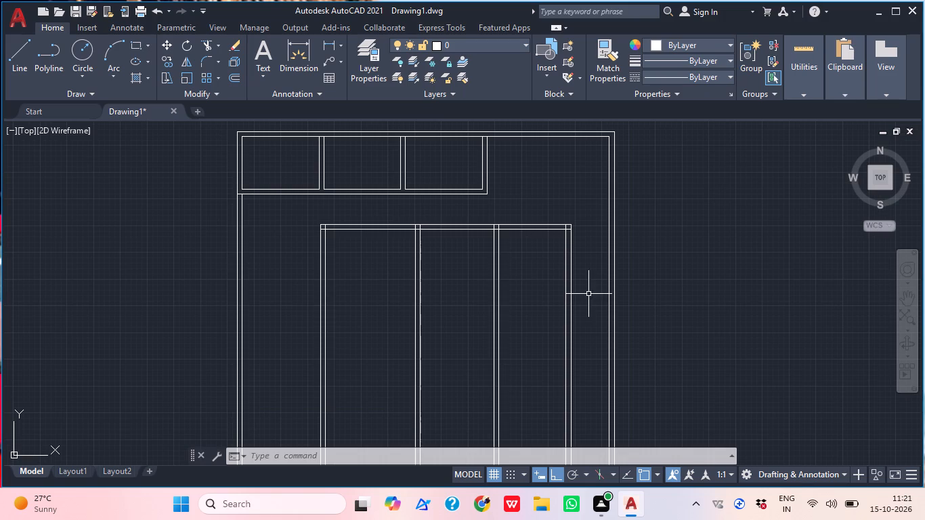
Trim the overlapping inner line ends where the first partition meets the second cross wall, leaving a clean corner.
{"action": "type", "text": "TR"}
{"action": "key", "text": "space"}
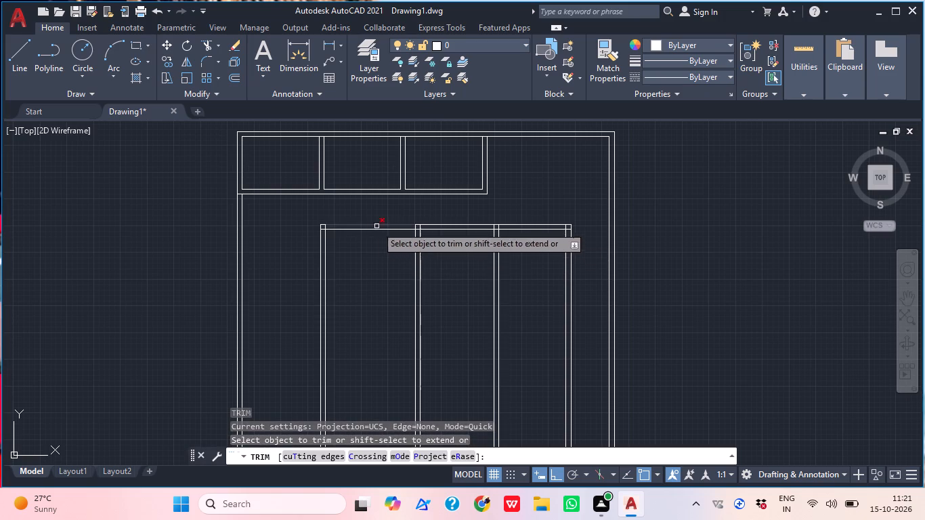
{"action": "scroll", "coordinate": [320, 228], "scroll_direction": "up", "scroll_amount": 5}
{"action": "left_click", "coordinate": [309, 274]}
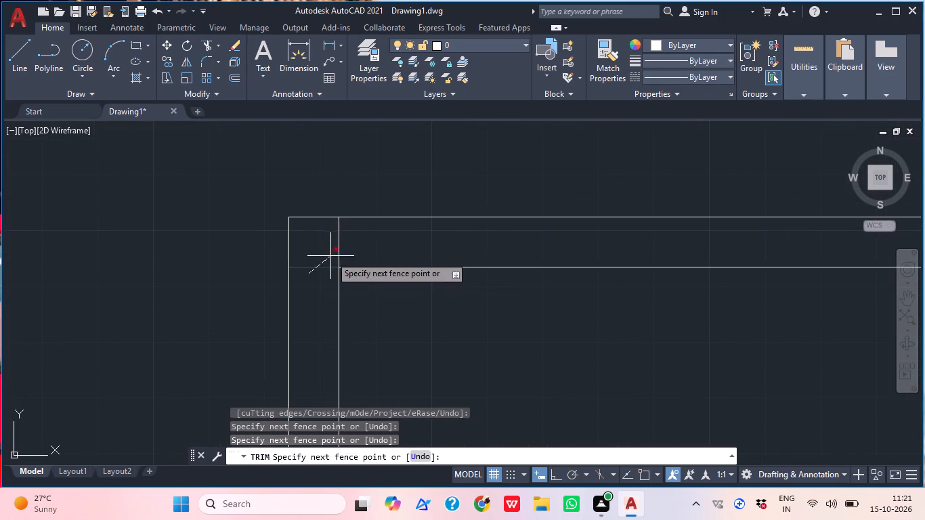
{"action": "left_click", "coordinate": [352, 246]}
Trim the overlapping lines inside the wall thickness where the second partition meets the second cross wall.
{"action": "middle_click_drag", "start_coordinate": [490, 277], "coordinate": [184, 317]}
{"action": "scroll", "coordinate": [482, 286], "scroll_direction": "down", "scroll_amount": 3}
{"action": "middle_click_drag", "start_coordinate": [647, 292], "coordinate": [552, 289]}
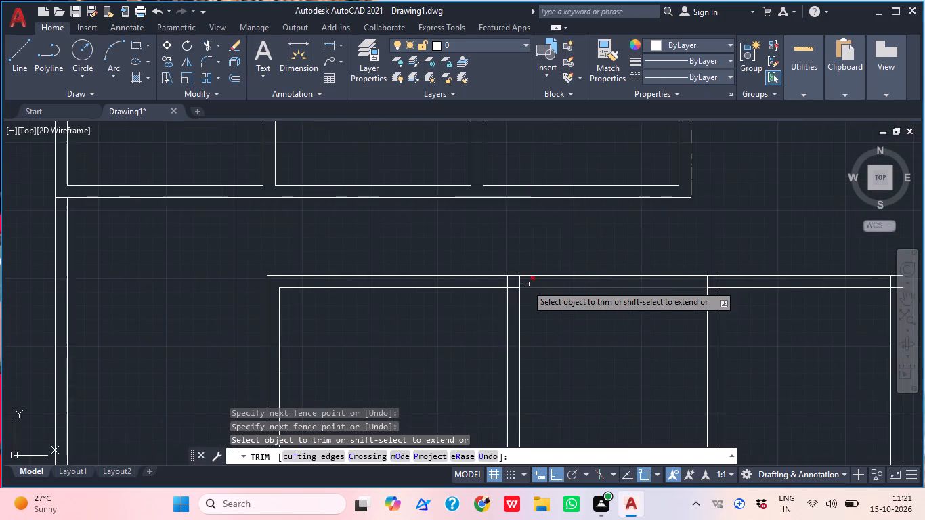
{"action": "scroll", "coordinate": [507, 275], "scroll_direction": "up", "scroll_amount": 2}
{"action": "left_click", "coordinate": [498, 295]}
{"action": "left_click", "coordinate": [532, 316]}
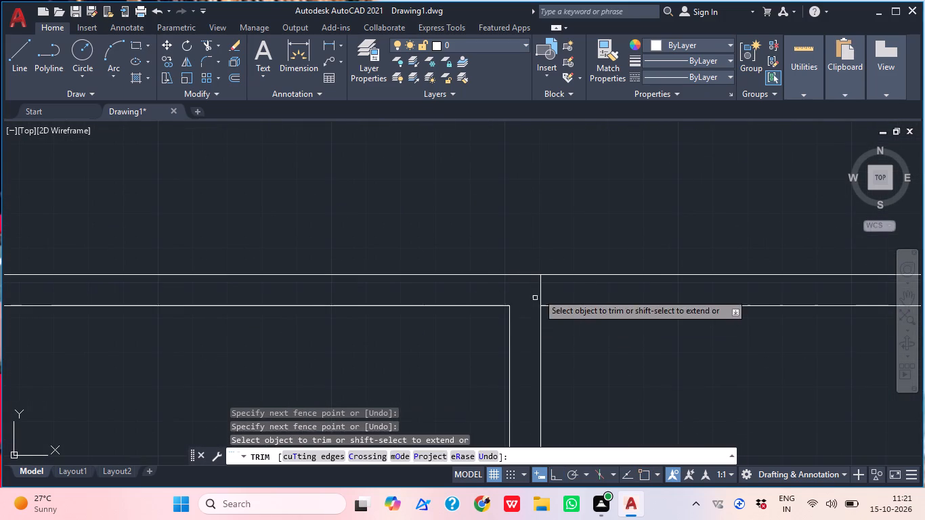
{"action": "left_click", "coordinate": [535, 293]}
{"action": "left_click", "coordinate": [574, 288]}
Trim the overlapping lines inside the wall thickness where the third partition meets the second cross wall.
{"action": "middle_click_drag", "start_coordinate": [611, 297], "coordinate": [188, 338]}
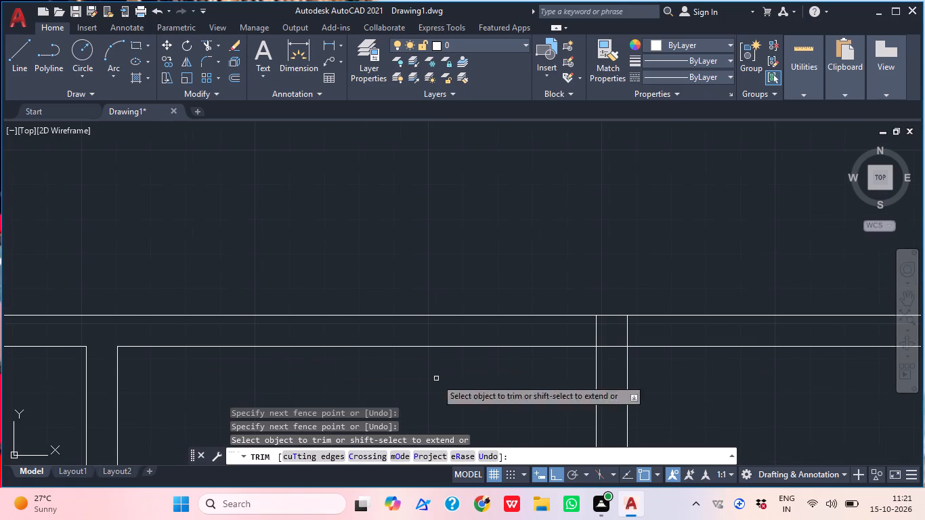
{"action": "scroll", "coordinate": [628, 353], "scroll_direction": "up", "scroll_amount": 1}
{"action": "left_click", "coordinate": [598, 356]}
{"action": "left_click", "coordinate": [548, 317]}
{"action": "left_click", "coordinate": [621, 321]}
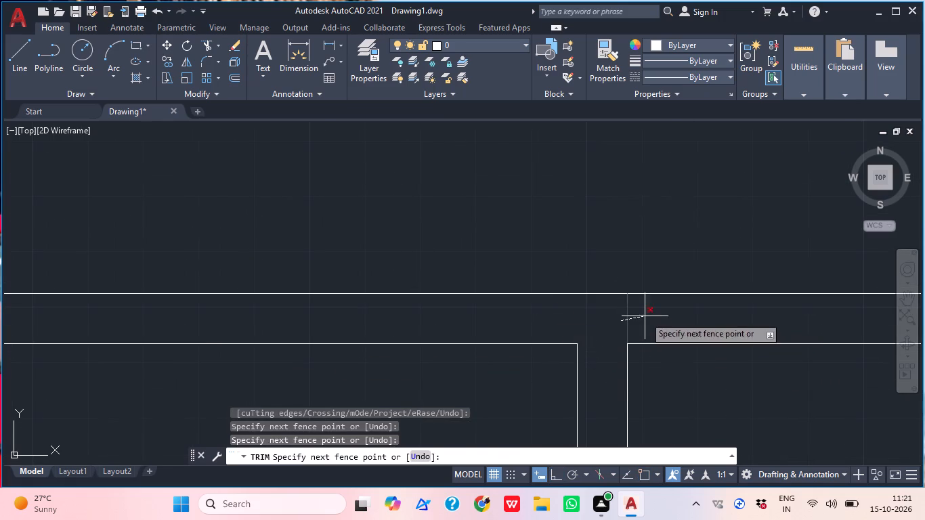
{"action": "left_click", "coordinate": [645, 316]}
Trim the overlapping inner line ends where the fourth partition meets the second cross wall, leaving a clean corner.
{"action": "middle_click_drag", "start_coordinate": [668, 321], "coordinate": [336, 216]}
{"action": "middle_click_drag", "start_coordinate": [620, 202], "coordinate": [194, 327]}
{"action": "scroll", "coordinate": [475, 321], "scroll_direction": "down", "scroll_amount": 1}
{"action": "scroll", "coordinate": [567, 356], "scroll_direction": "up", "scroll_amount": 2}
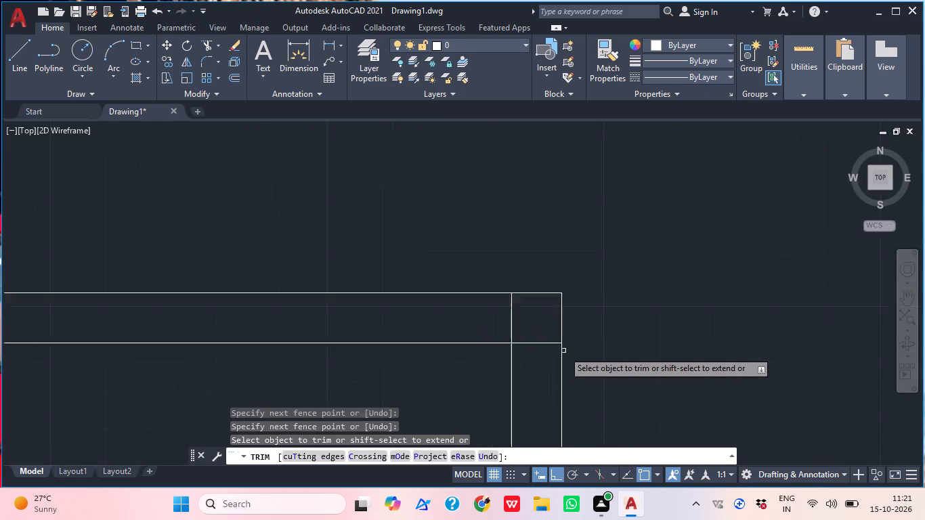
{"action": "left_click", "coordinate": [538, 351]}
{"action": "left_click", "coordinate": [460, 282]}
{"action": "scroll", "coordinate": [595, 276], "scroll_direction": "down", "scroll_amount": 3}
{"action": "middle_click_drag", "start_coordinate": [685, 313], "coordinate": [702, 257]}
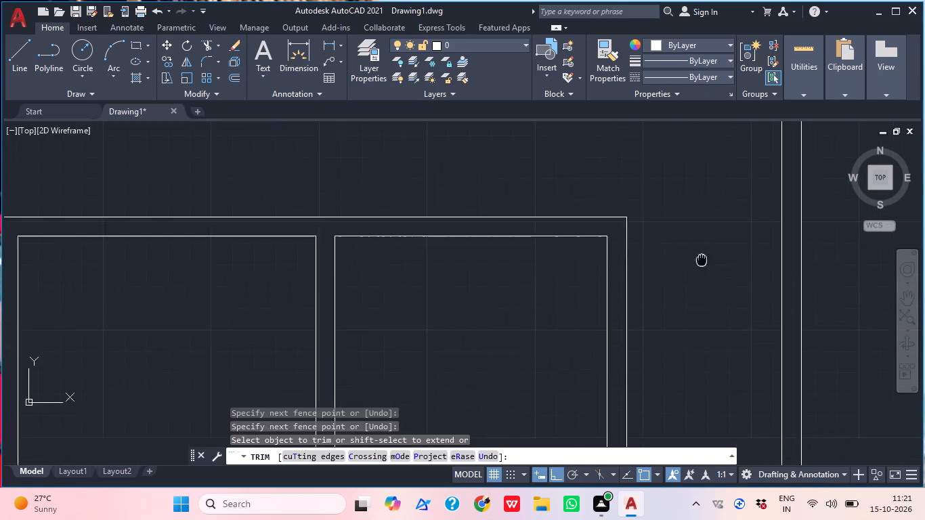
{"action": "middle_click_drag", "start_coordinate": [702, 257], "coordinate": [702, 242]}
{"action": "middle_click_drag", "start_coordinate": [502, 294], "coordinate": [586, 324]}
{"action": "key", "text": "Escape"}
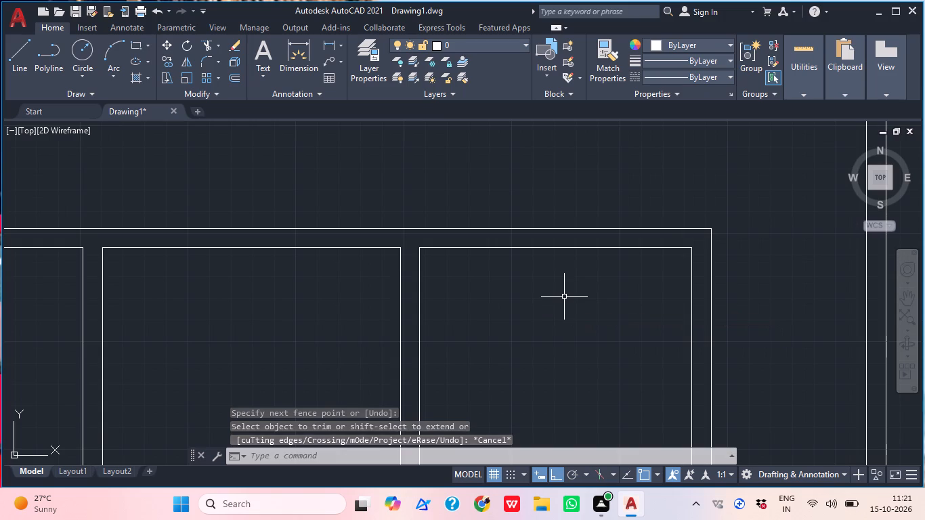
Offset the second cross wall's lower line 12' downward in each of the three rooms between the partitions.
{"action": "scroll", "coordinate": [601, 299], "scroll_direction": "down", "scroll_amount": 1}
{"action": "middle_click_drag", "start_coordinate": [542, 310], "coordinate": [609, 299]}
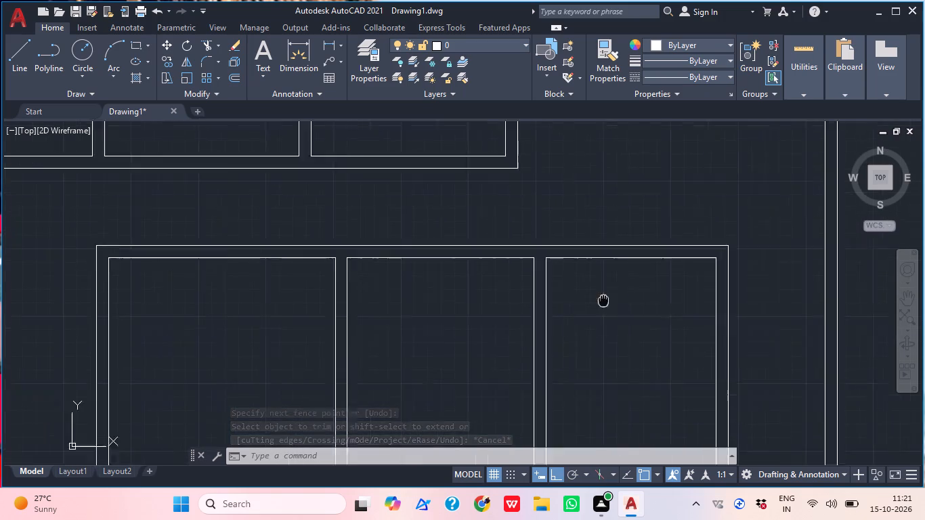
{"action": "middle_click_drag", "start_coordinate": [609, 299], "coordinate": [637, 293]}
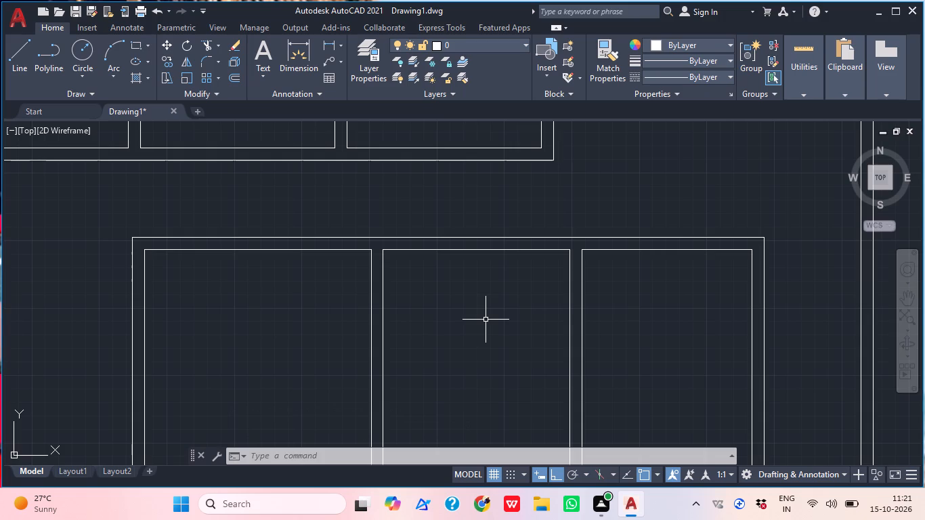
{"action": "key", "text": "o"}
{"action": "key", "text": "Return"}
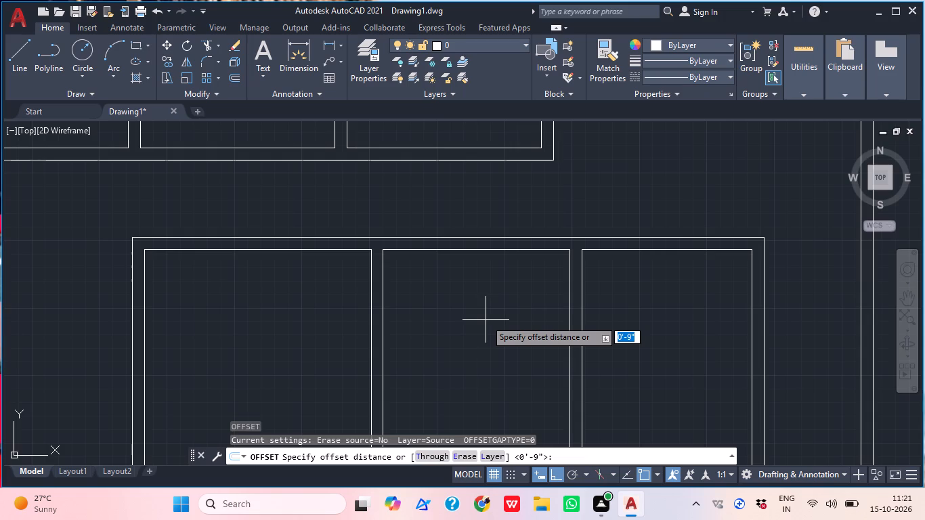
{"action": "type", "text": "12'"}
{"action": "key", "text": "Return"}
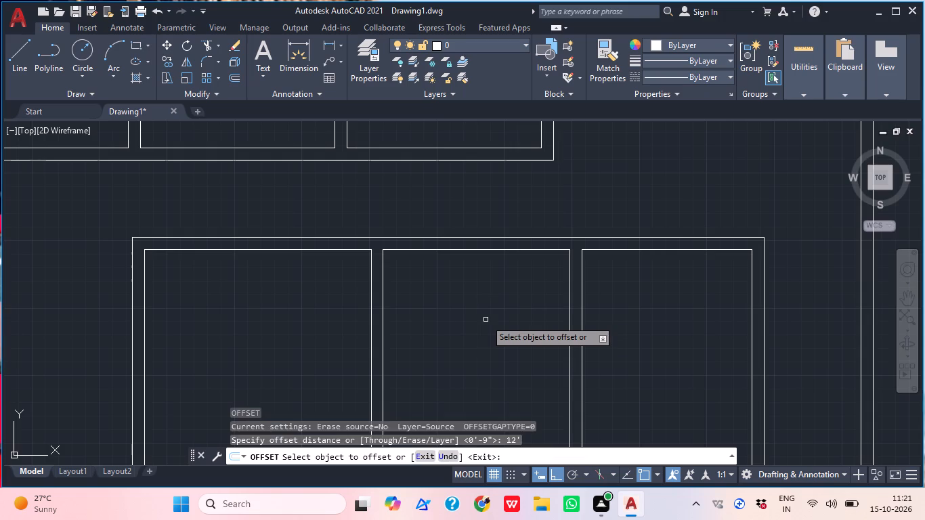
{"action": "left_click", "coordinate": [302, 250]}
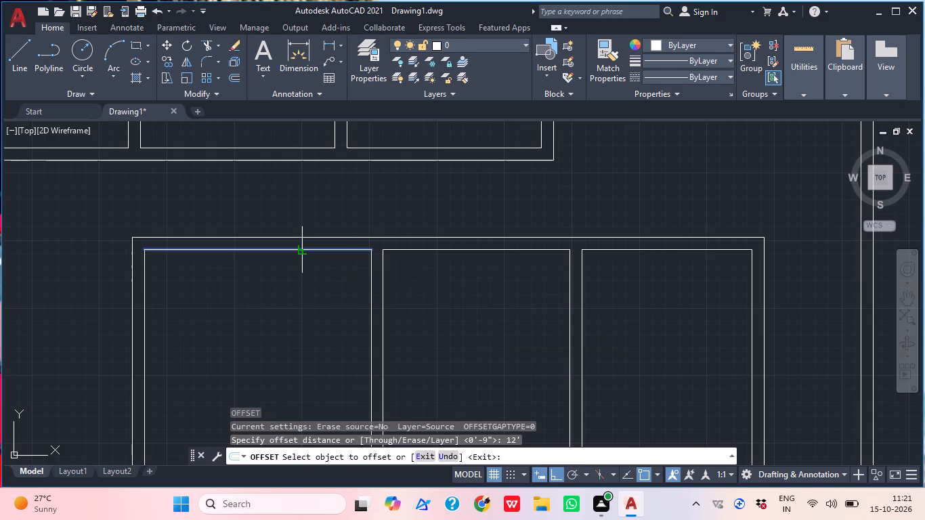
{"action": "left_click", "coordinate": [297, 331]}
{"action": "left_click", "coordinate": [435, 251]}
{"action": "left_click", "coordinate": [432, 263]}
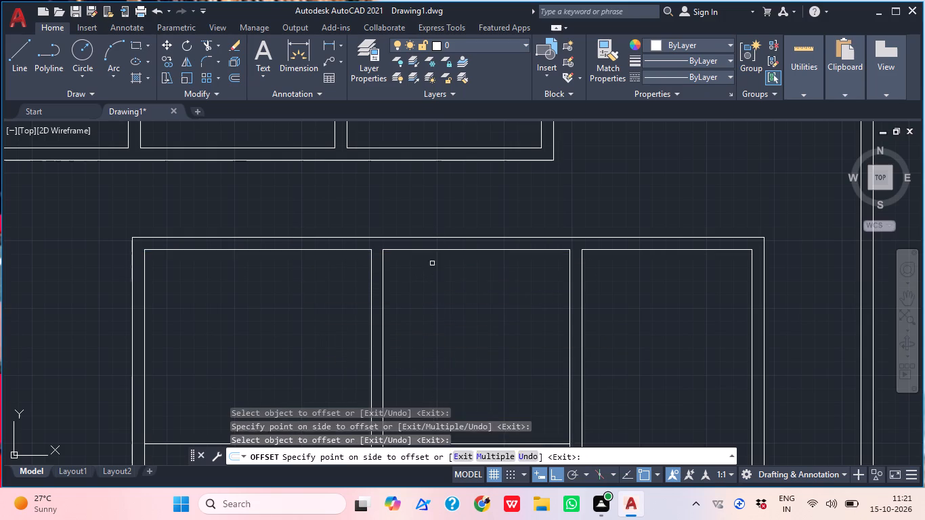
{"action": "middle_click_drag", "start_coordinate": [450, 293], "coordinate": [433, 199]}
{"action": "scroll", "coordinate": [435, 211], "scroll_direction": "down", "scroll_amount": 1}
{"action": "left_click", "coordinate": [600, 170]}
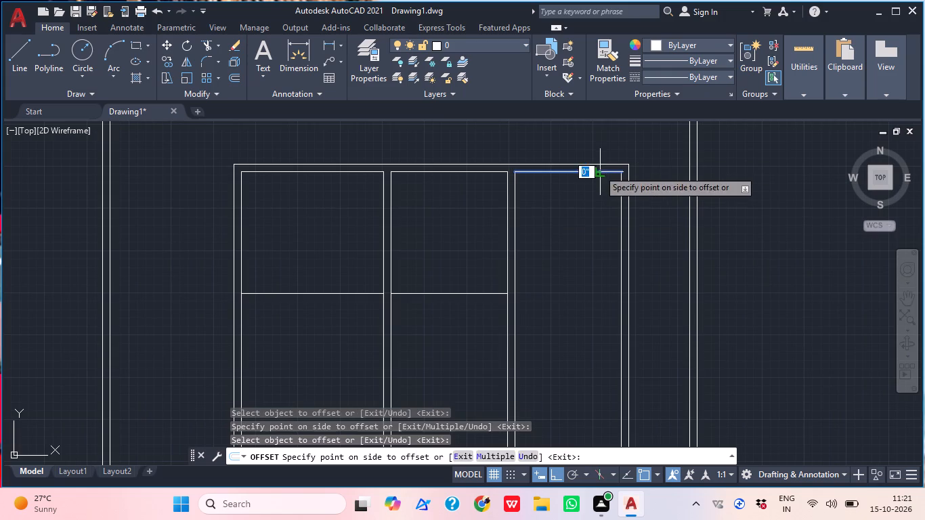
{"action": "left_click_drag", "start_coordinate": [577, 300], "coordinate": [578, 307]}
{"action": "key", "text": "Escape"}
Extend the three new room lines across the partitions and out to the outer lines of the first and fourth partitions.
{"action": "key", "text": "e"}
{"action": "type", "text": "X"}
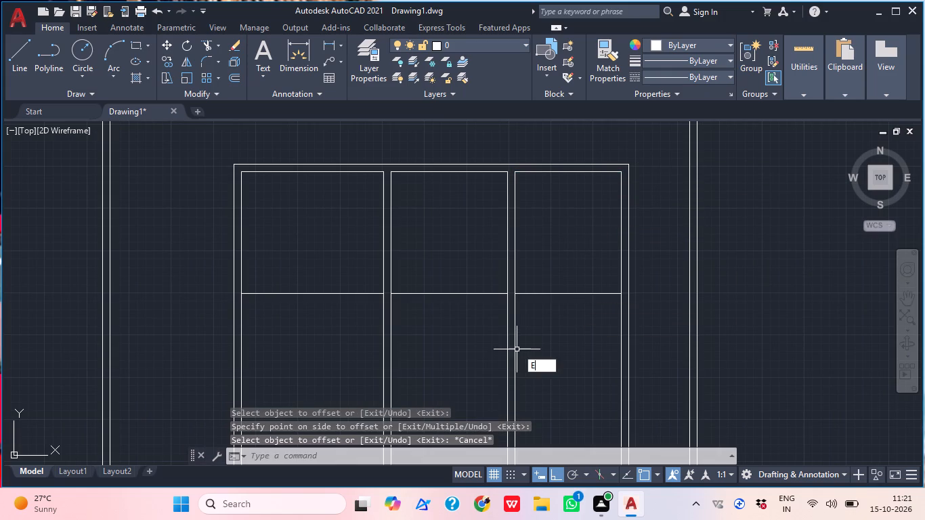
{"action": "key", "text": "space"}
{"action": "left_click", "coordinate": [319, 295]}
{"action": "left_click", "coordinate": [458, 299]}
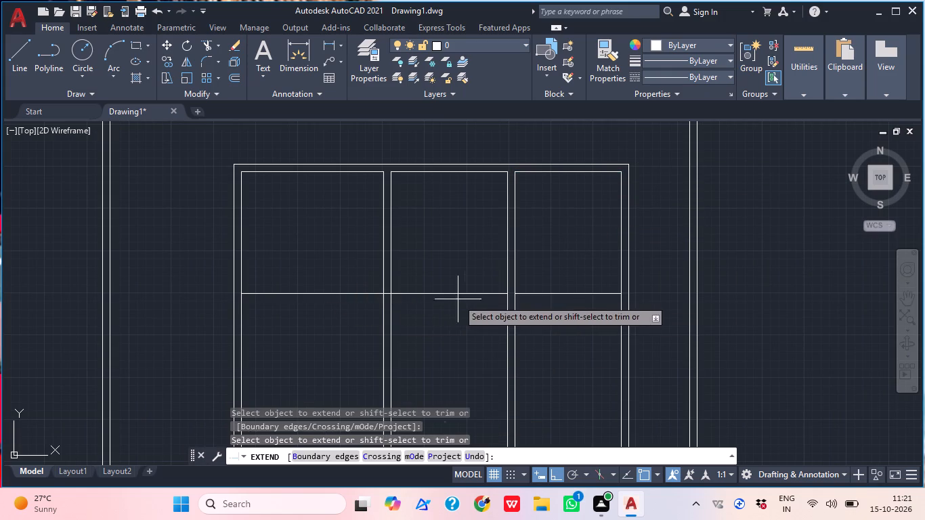
{"action": "left_click", "coordinate": [481, 274]}
{"action": "left_click", "coordinate": [564, 302]}
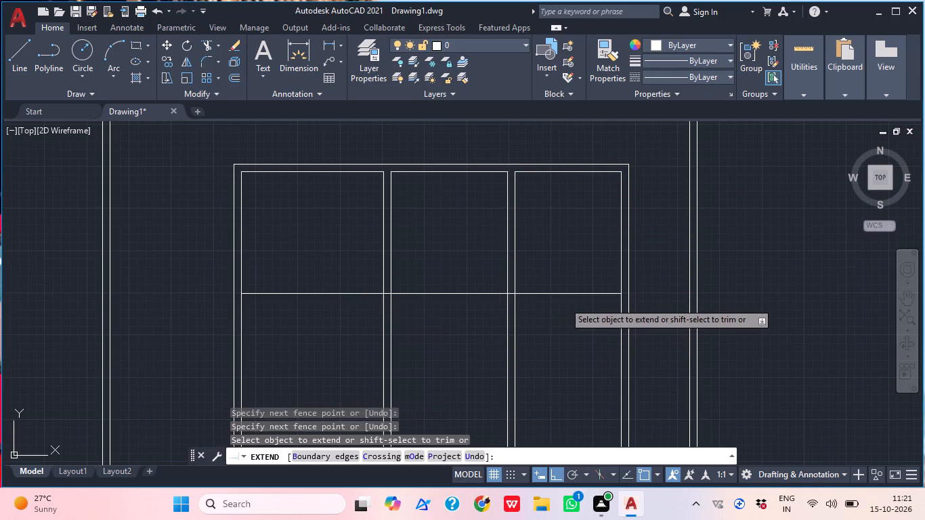
{"action": "left_click", "coordinate": [568, 273]}
{"action": "left_click", "coordinate": [278, 307]}
{"action": "left_click", "coordinate": [263, 283]}
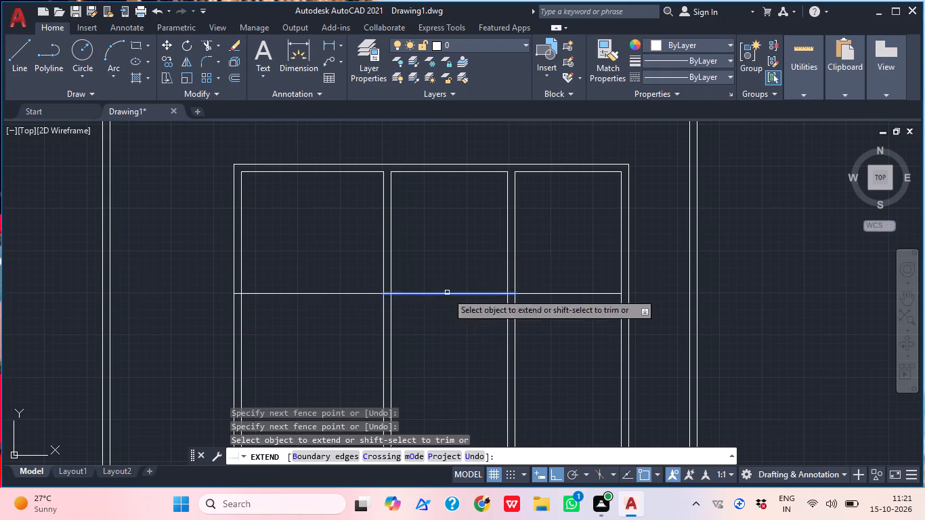
{"action": "left_click", "coordinate": [602, 308]}
{"action": "left_click", "coordinate": [610, 281]}
{"action": "key", "text": "Escape"}
Offset the three extended room lines 9" downward to give the third cross wall its thickness.
{"action": "middle_click_drag", "start_coordinate": [529, 357], "coordinate": [585, 442]}
{"action": "type", "text": "O"}
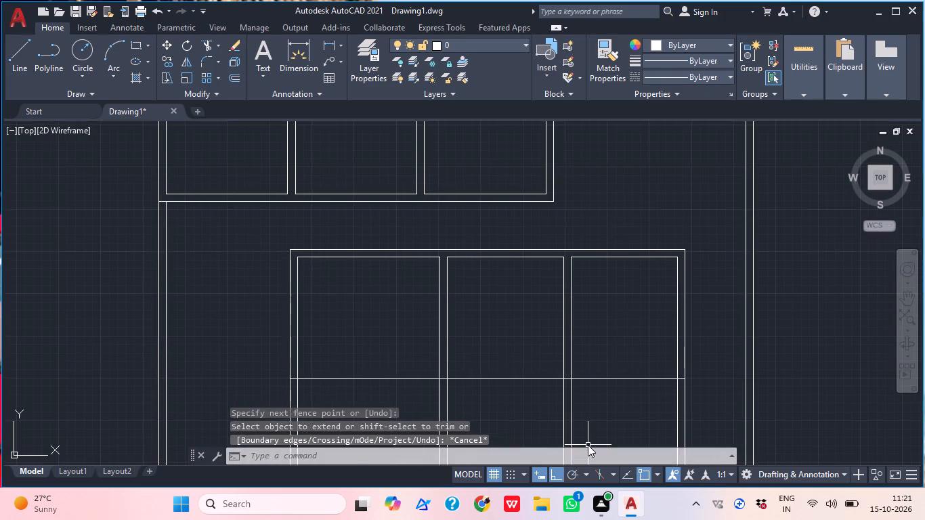
{"action": "key", "text": "space"}
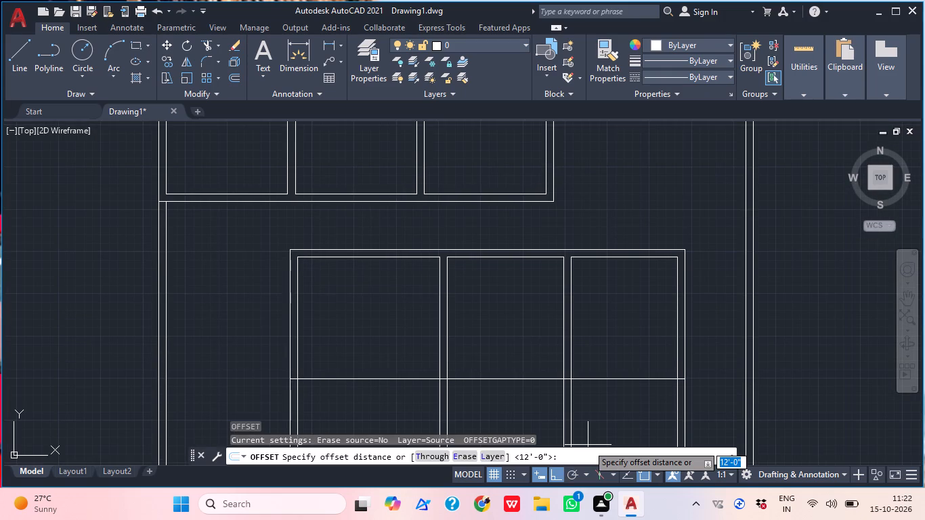
{"action": "type", "text": "9'"}
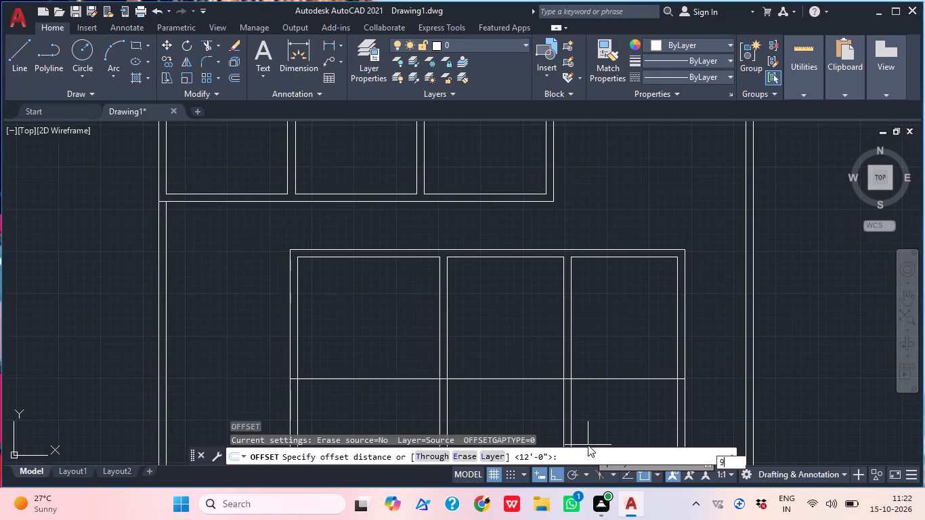
{"action": "key", "text": "BackSpace"}
{"action": "key", "text": "shift+quotedbl"}
{"action": "key", "text": "Return"}
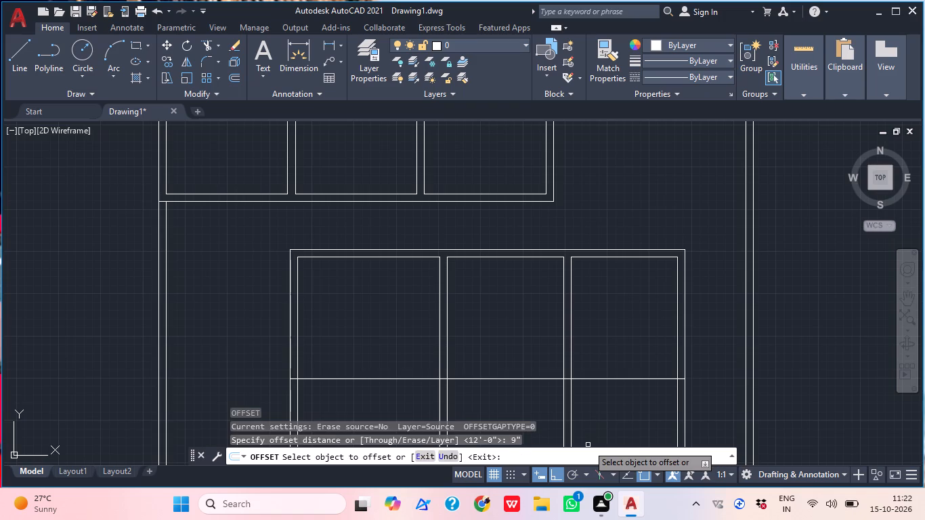
{"action": "scroll", "coordinate": [612, 399], "scroll_direction": "up", "scroll_amount": 1}
{"action": "middle_click_drag", "start_coordinate": [612, 399], "coordinate": [609, 332]}
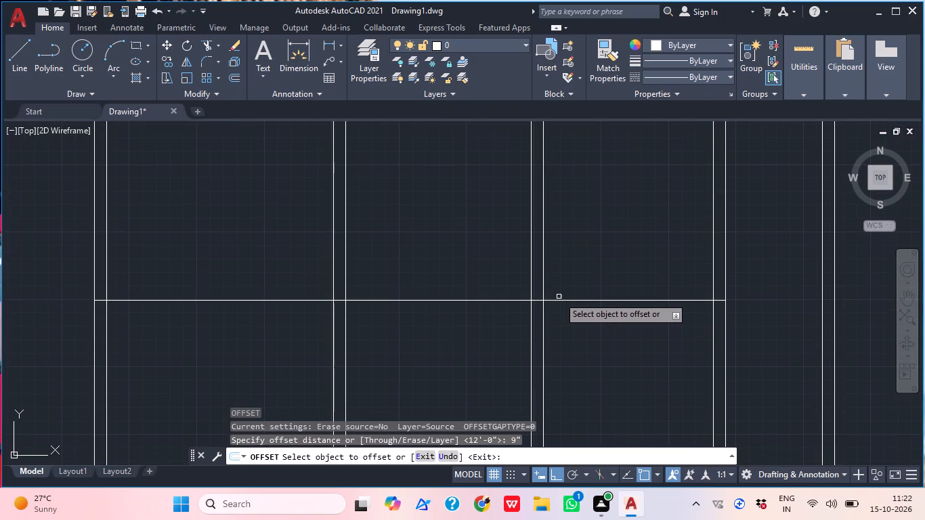
{"action": "left_click", "coordinate": [563, 301]}
{"action": "left_click", "coordinate": [577, 344]}
{"action": "left_click", "coordinate": [486, 302]}
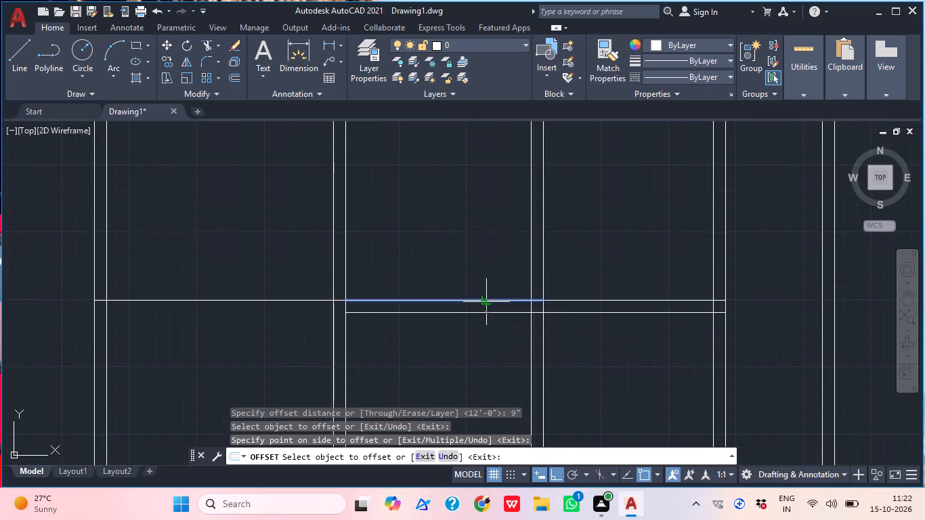
{"action": "left_click", "coordinate": [481, 339]}
{"action": "left_click", "coordinate": [287, 301]}
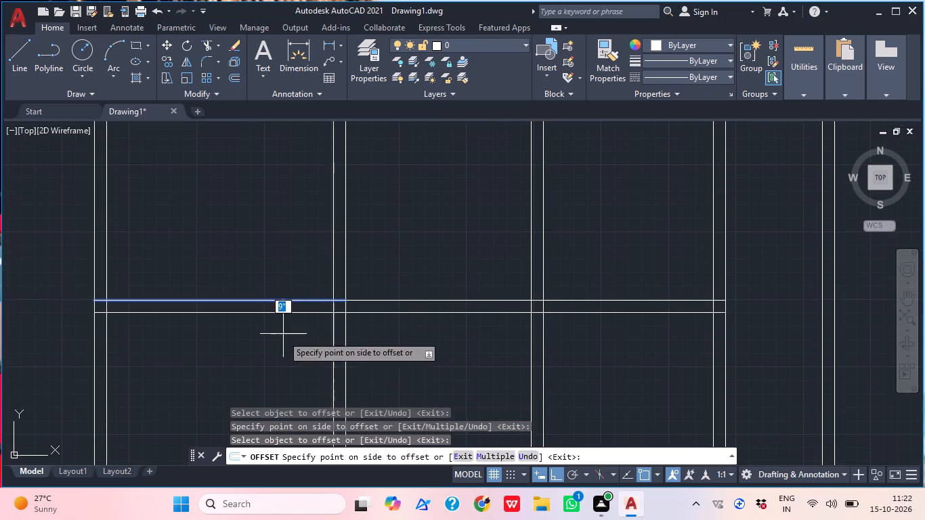
{"action": "left_click", "coordinate": [272, 349]}
{"action": "middle_click_drag", "start_coordinate": [408, 345], "coordinate": [486, 350]}
{"action": "key", "text": "Escape"}
Trim away all the partition lines below the third cross wall.
{"action": "scroll", "coordinate": [340, 341], "scroll_direction": "down", "scroll_amount": 2}
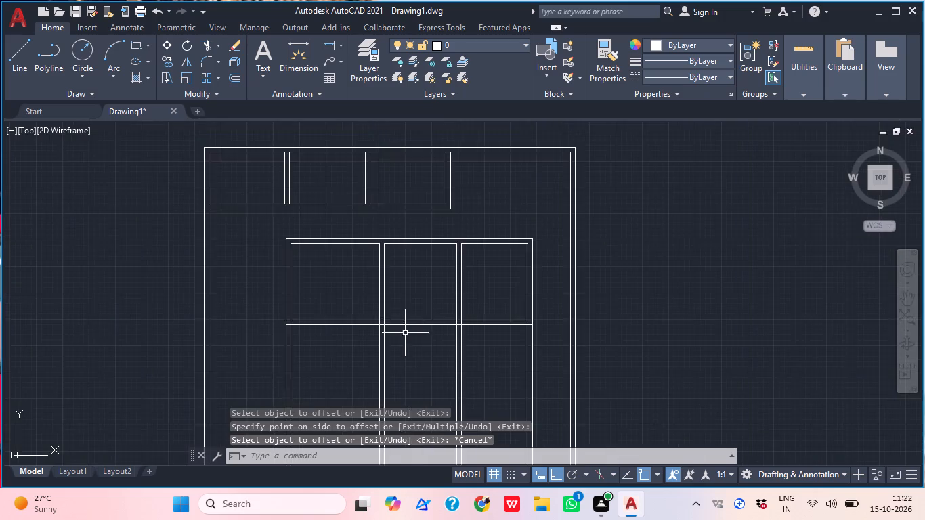
{"action": "middle_click_drag", "start_coordinate": [408, 337], "coordinate": [429, 302]}
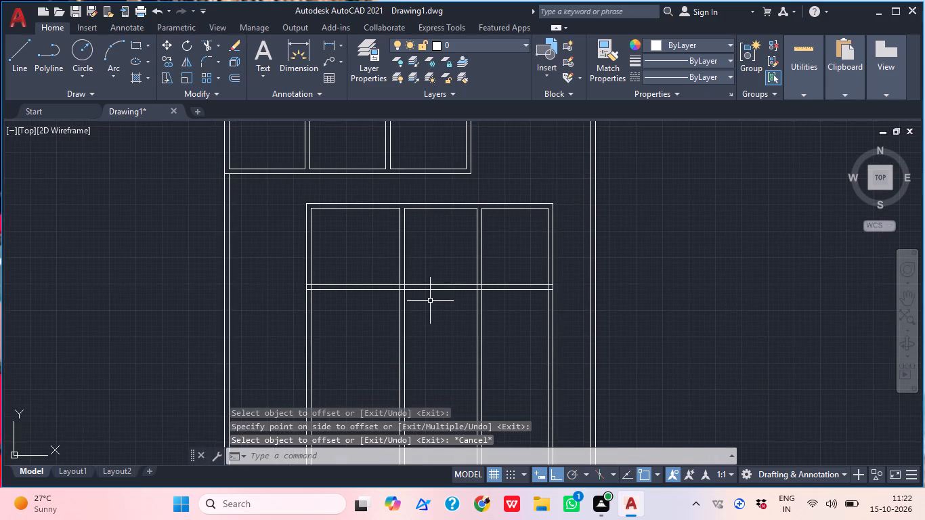
{"action": "middle_click_drag", "start_coordinate": [378, 357], "coordinate": [395, 335]}
{"action": "type", "text": "TR"}
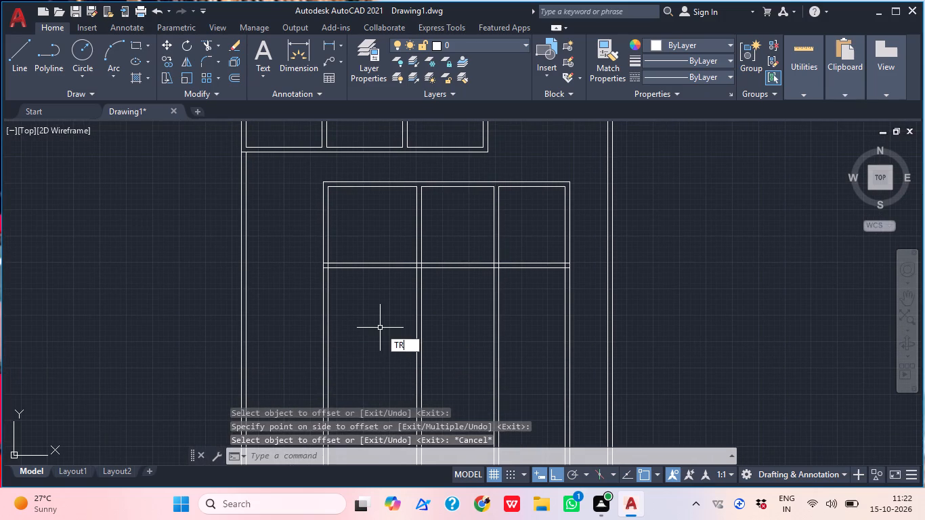
{"action": "key", "text": "space"}
{"action": "left_click", "coordinate": [305, 313]}
{"action": "left_click", "coordinate": [586, 301]}
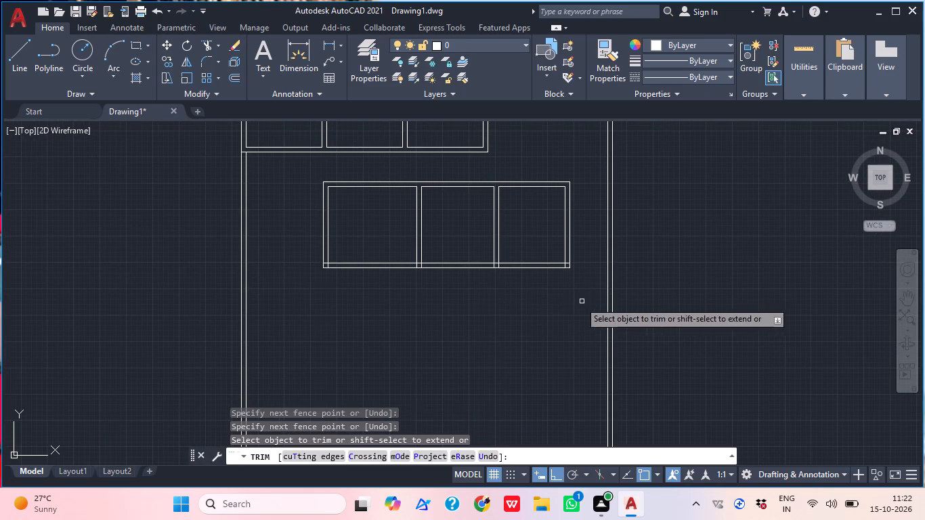
{"action": "middle_click_drag", "start_coordinate": [433, 301], "coordinate": [509, 320]}
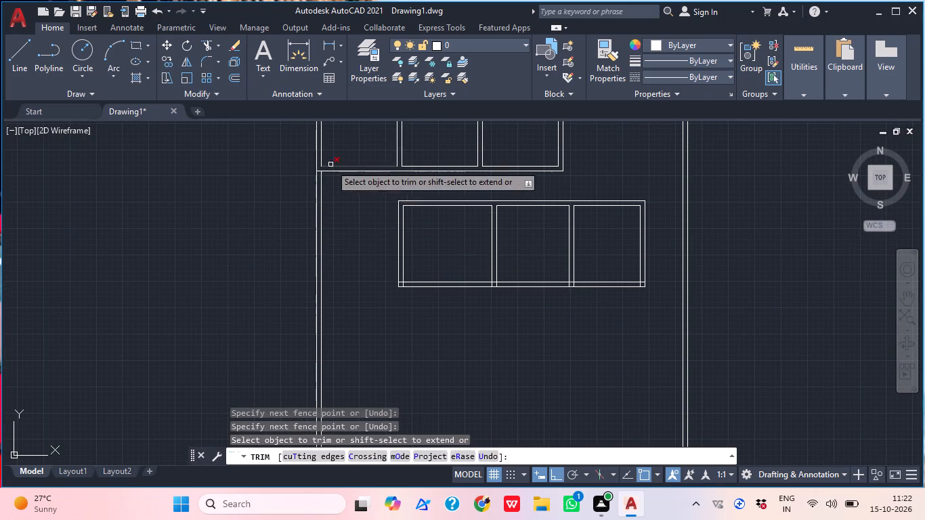
{"action": "key", "text": "Escape"}
Offset the inner line of the plot's left boundary wall 9'9" toward the interior, below the upper rooms.
{"action": "type", "text": "O"}
{"action": "key", "text": "space"}
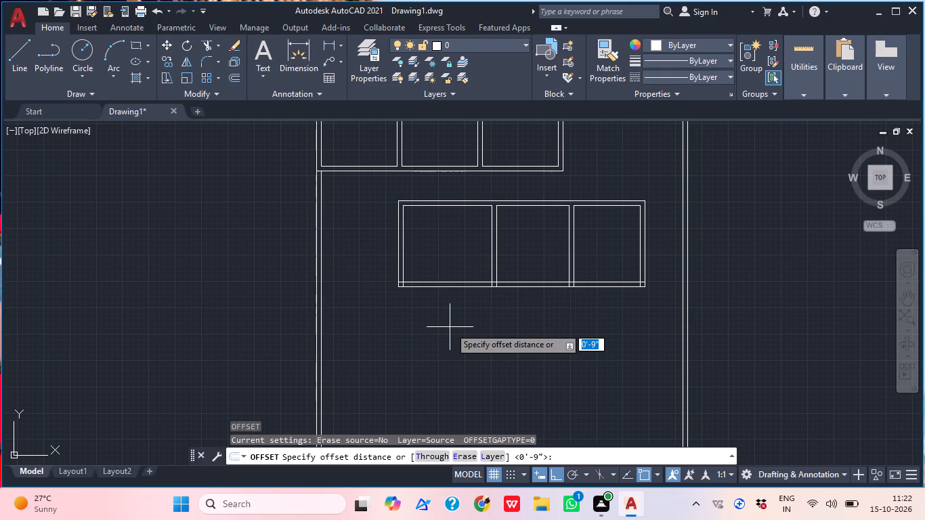
{"action": "key", "text": "9"}
{"action": "type", "text": "'9\""}
{"action": "key", "text": "Return"}
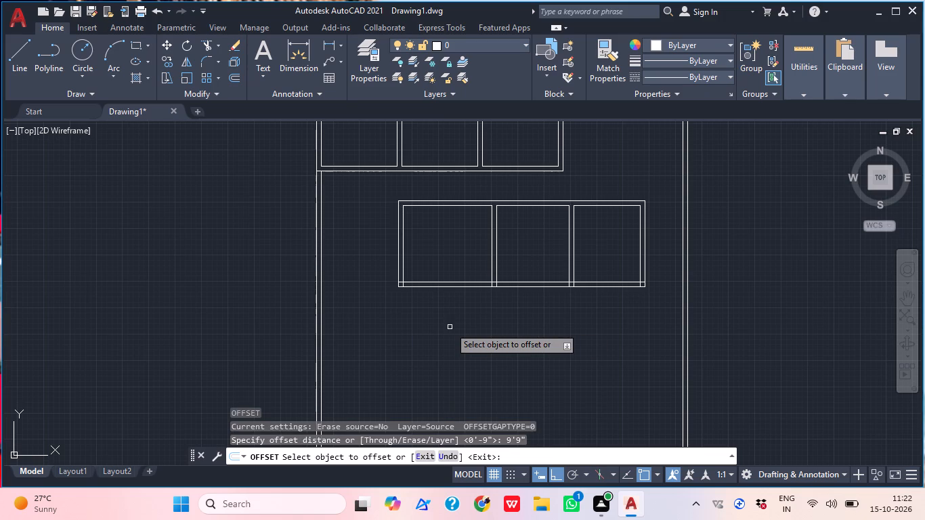
{"action": "left_click", "coordinate": [322, 330]}
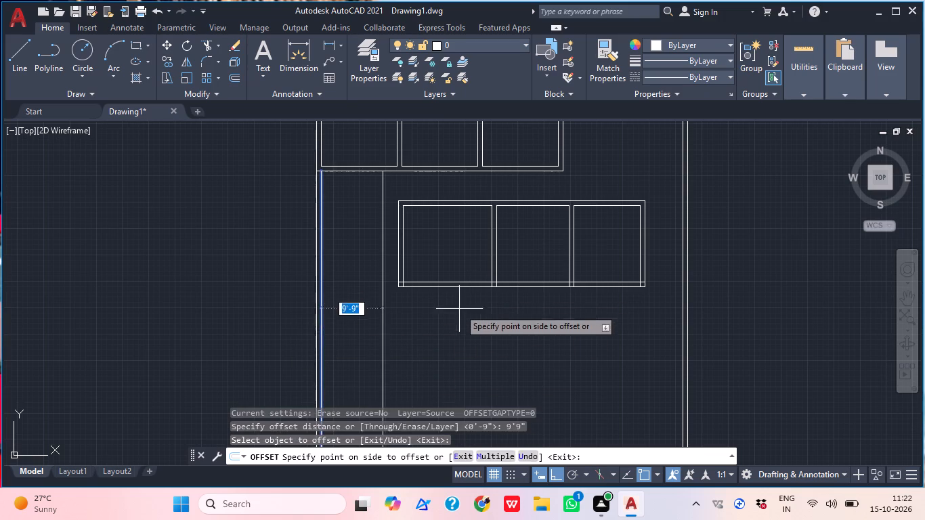
{"action": "left_click", "coordinate": [454, 314]}
{"action": "key", "text": "space"}
Offset the new vertical line 9" to the right to give the wall its thickness.
{"action": "key", "text": "space"}
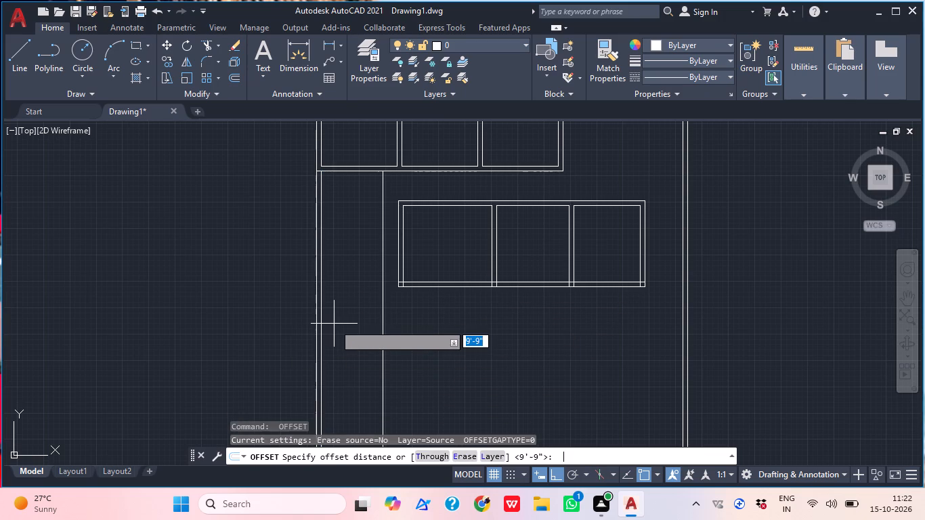
{"action": "type", "text": "9\""}
{"action": "key", "text": "Return"}
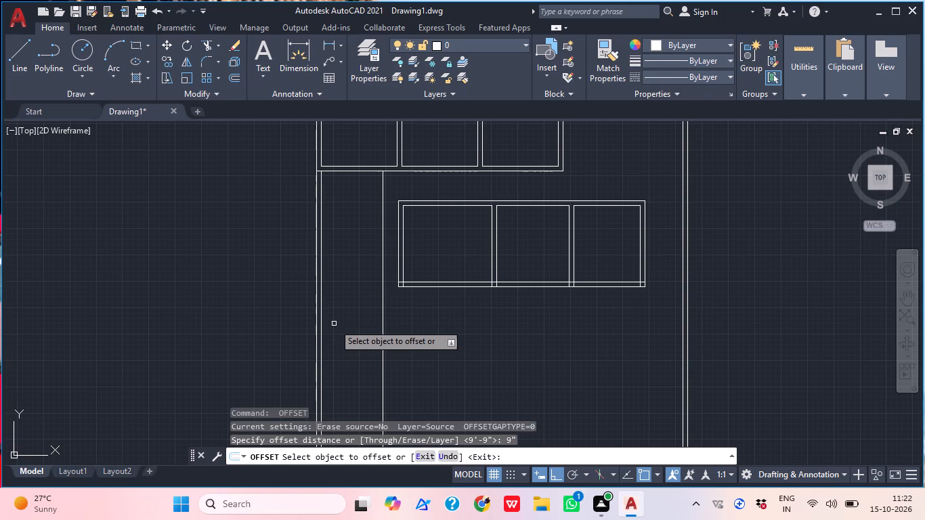
{"action": "left_click", "coordinate": [384, 343]}
{"action": "left_click", "coordinate": [431, 348]}
{"action": "middle_click_drag", "start_coordinate": [415, 332], "coordinate": [431, 340]}
{"action": "key", "text": "Escape"}
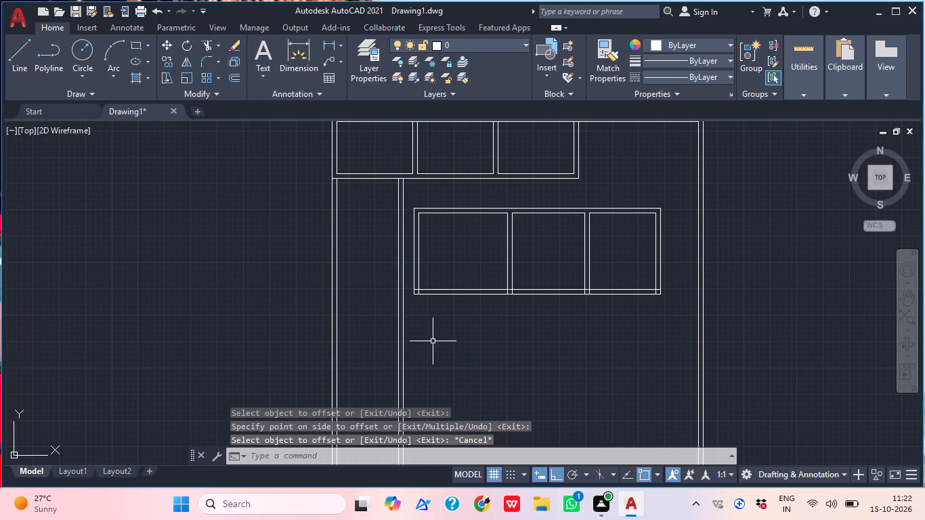
Extend both lines of the third cross wall leftward to the outer line of the new vertical wall.
{"action": "type", "text": "EX"}
{"action": "key", "text": "space"}
{"action": "left_click", "coordinate": [439, 280]}
{"action": "left_click", "coordinate": [429, 324]}
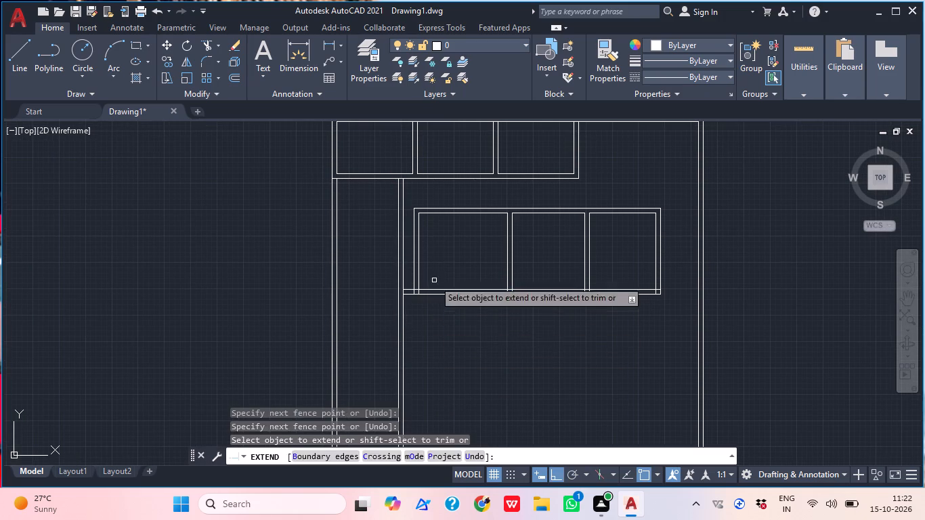
{"action": "left_click", "coordinate": [434, 278]}
{"action": "left_click", "coordinate": [433, 321]}
{"action": "key", "text": "Escape"}
Trim away both lines of the new vertical wall above the third cross wall.
{"action": "type", "text": "TR"}
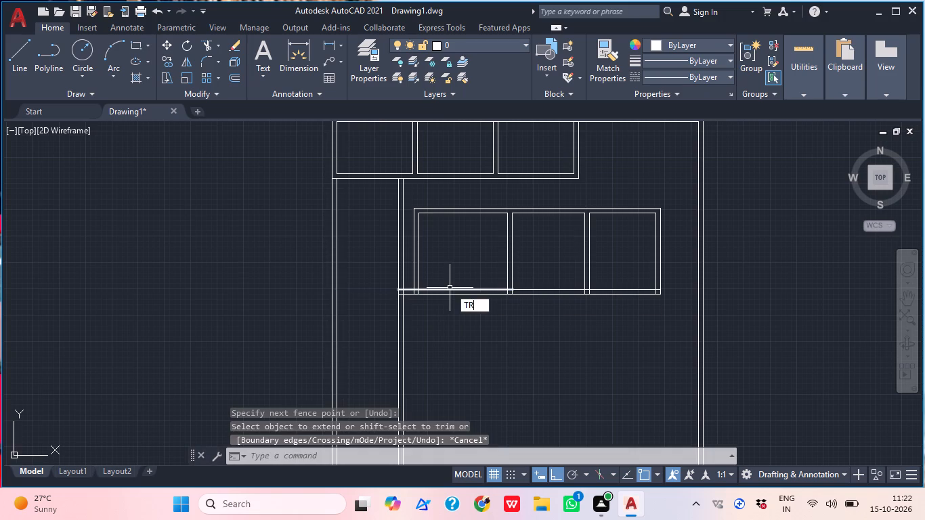
{"action": "key", "text": "space"}
{"action": "left_click", "coordinate": [391, 255]}
{"action": "left_click", "coordinate": [406, 264]}
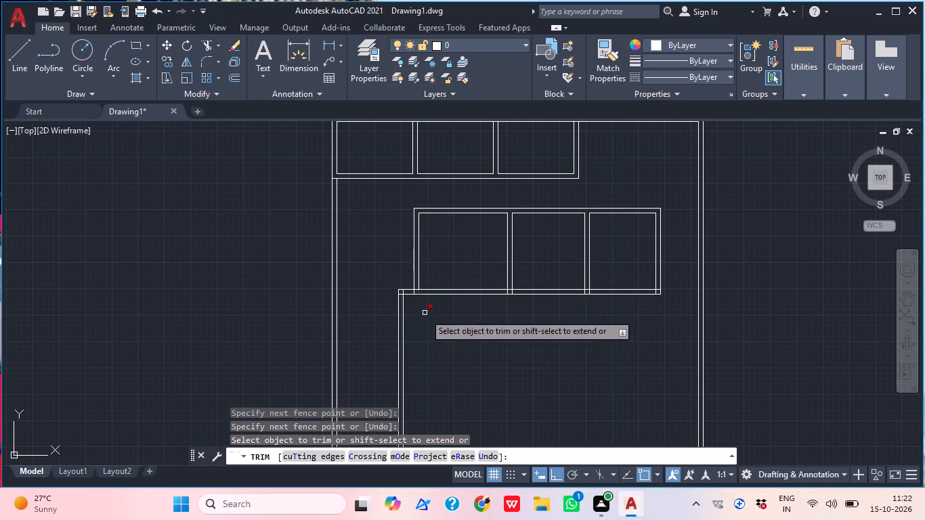
{"action": "middle_click_drag", "start_coordinate": [429, 328], "coordinate": [429, 319]}
{"action": "key", "text": "space"}
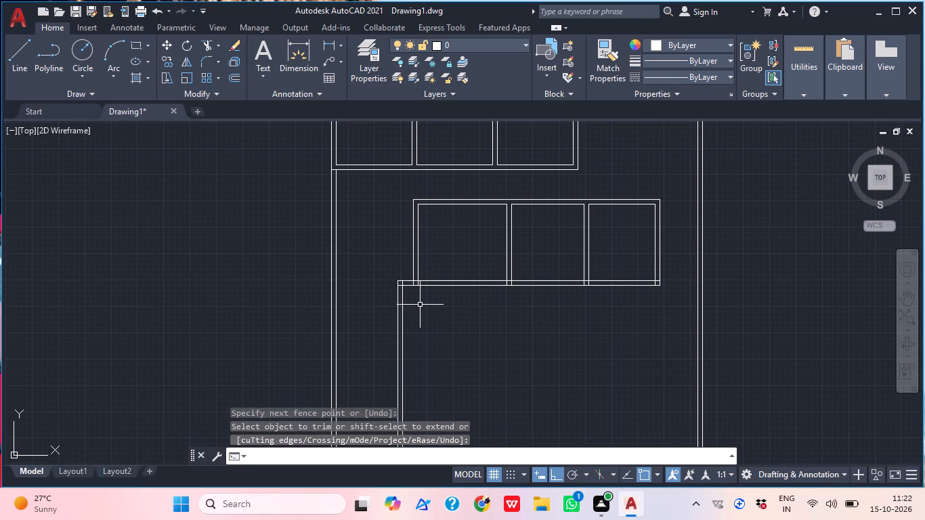
{"action": "key", "text": "0"}
{"action": "key", "text": "BackSpace"}
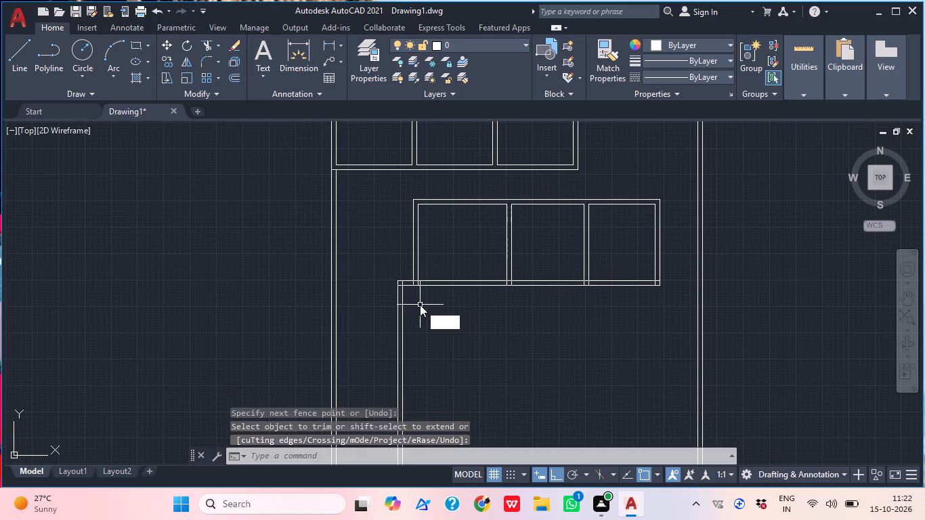
{"action": "key", "text": "Escape"}
Offset the inner line of the new vertical wall 12' to the right for the first lower room.
{"action": "key", "text": "o"}
{"action": "key", "text": "Return"}
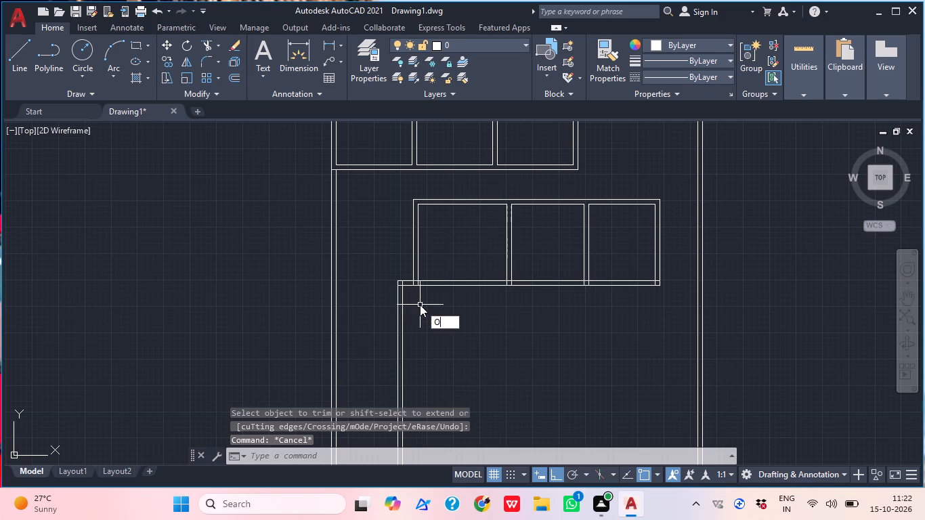
{"action": "type", "text": "12'"}
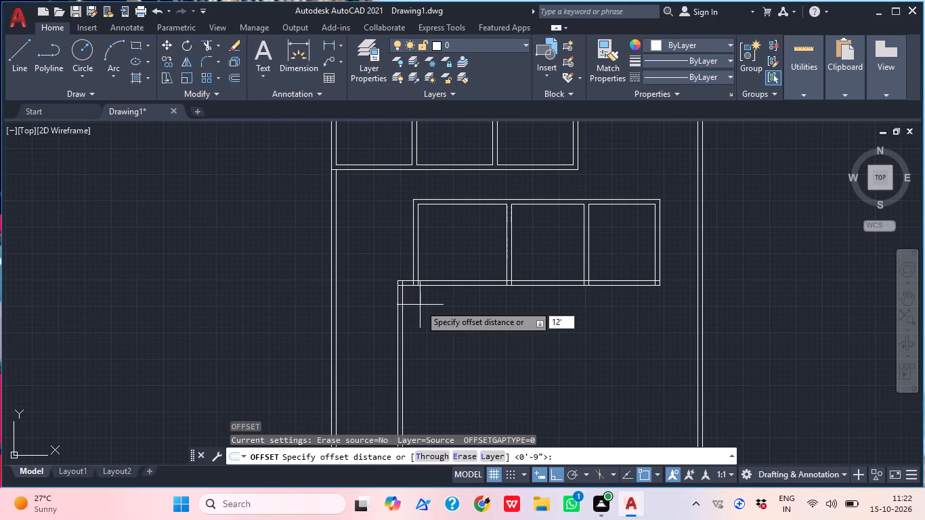
{"action": "key", "text": "Return"}
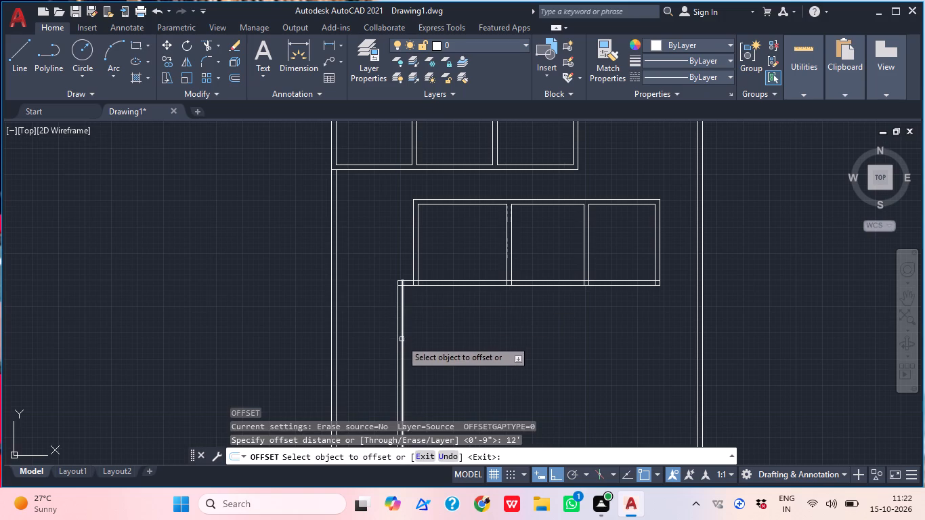
{"action": "left_click", "coordinate": [402, 339]}
{"action": "left_click", "coordinate": [481, 354]}
{"action": "key", "text": "b"}
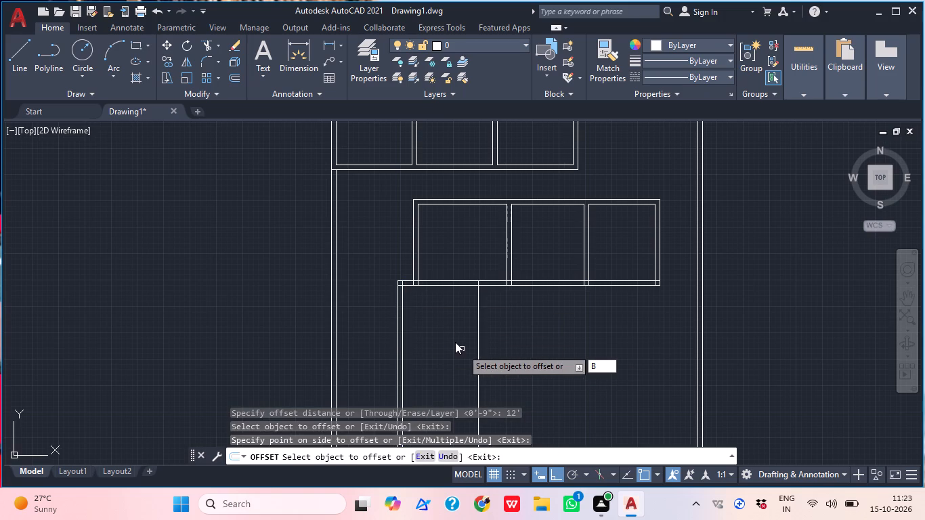
{"action": "key", "text": "space"}
{"action": "key", "text": "space"}
{"action": "key", "text": "space"}
{"action": "key", "text": "space"}
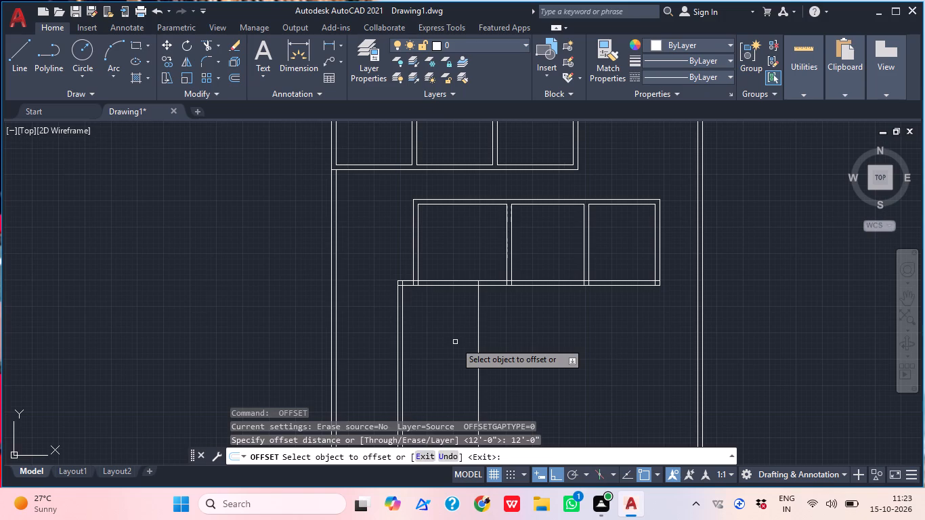
{"action": "key", "text": "space"}
Offset the first lower room's far line 9" to the right to form the partition's thickness.
{"action": "key", "text": "space"}
{"action": "type", "text": "9\""}
{"action": "key", "text": "Return"}
{"action": "left_click", "coordinate": [478, 342]}
{"action": "left_click", "coordinate": [585, 342]}
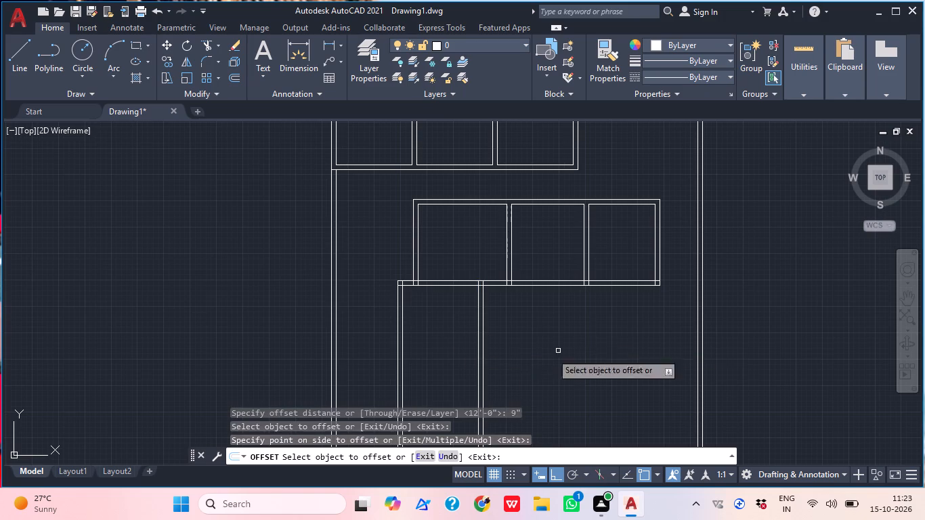
{"action": "scroll", "coordinate": [477, 328], "scroll_direction": "up", "scroll_amount": 2}
{"action": "middle_click_drag", "start_coordinate": [515, 311], "coordinate": [421, 345]}
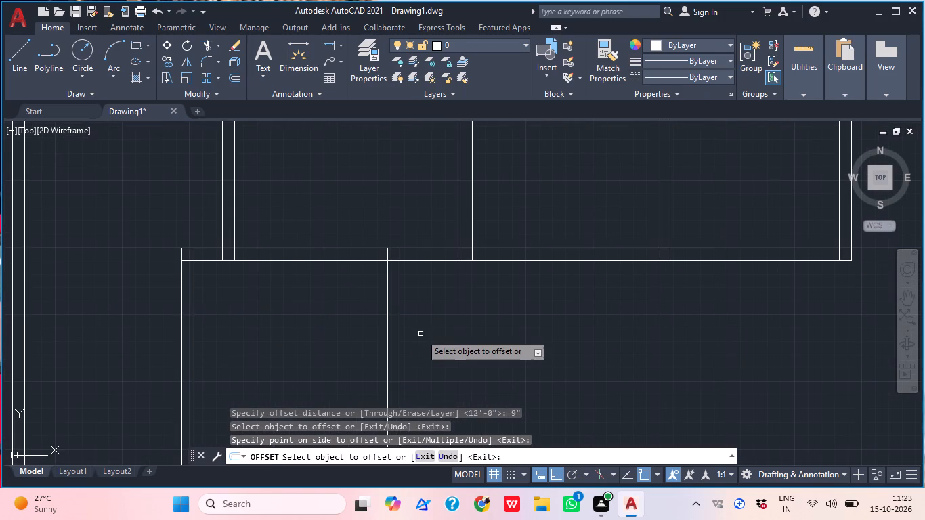
{"action": "key", "text": "space"}
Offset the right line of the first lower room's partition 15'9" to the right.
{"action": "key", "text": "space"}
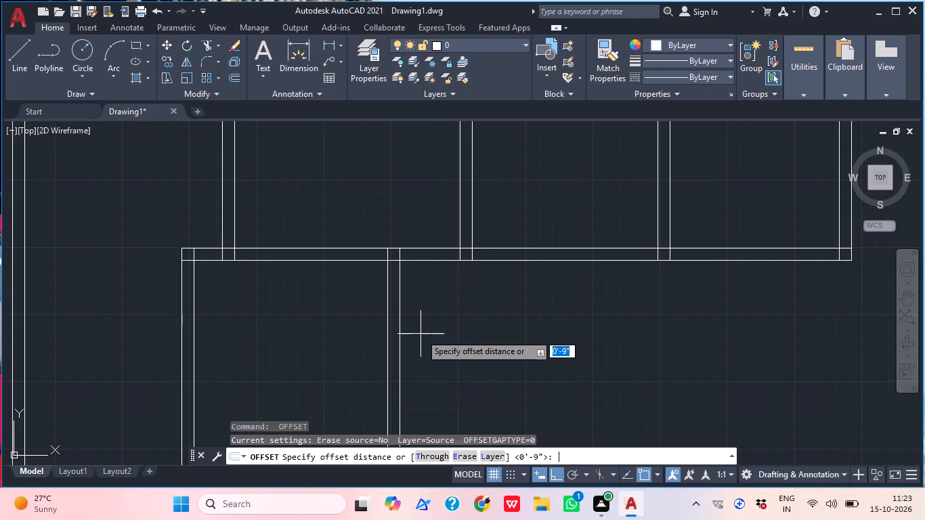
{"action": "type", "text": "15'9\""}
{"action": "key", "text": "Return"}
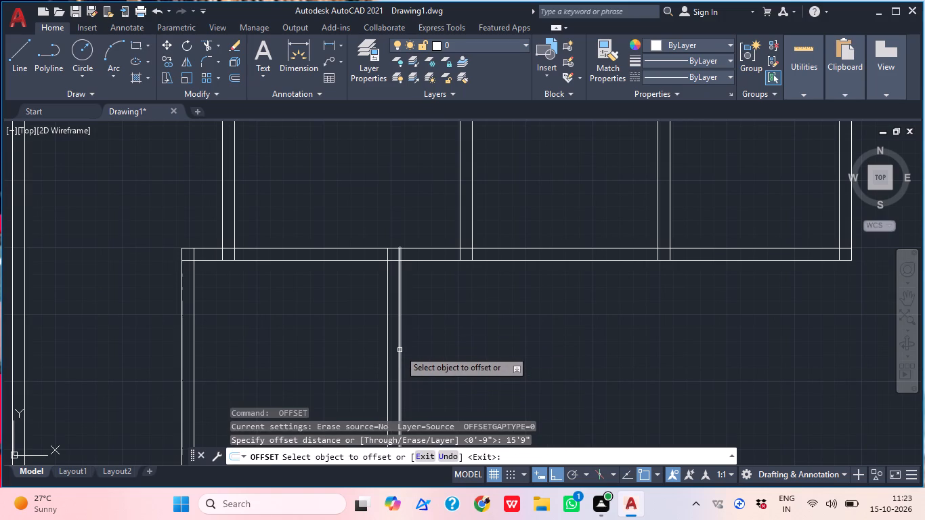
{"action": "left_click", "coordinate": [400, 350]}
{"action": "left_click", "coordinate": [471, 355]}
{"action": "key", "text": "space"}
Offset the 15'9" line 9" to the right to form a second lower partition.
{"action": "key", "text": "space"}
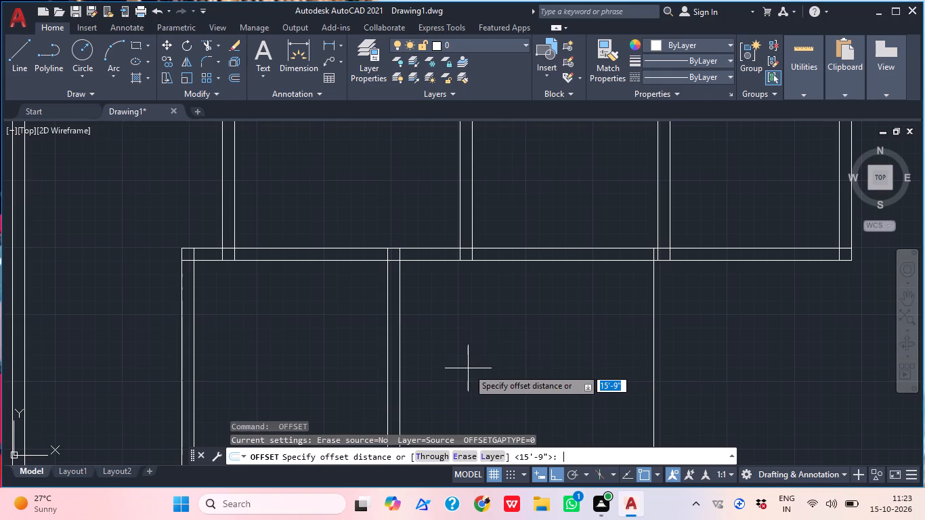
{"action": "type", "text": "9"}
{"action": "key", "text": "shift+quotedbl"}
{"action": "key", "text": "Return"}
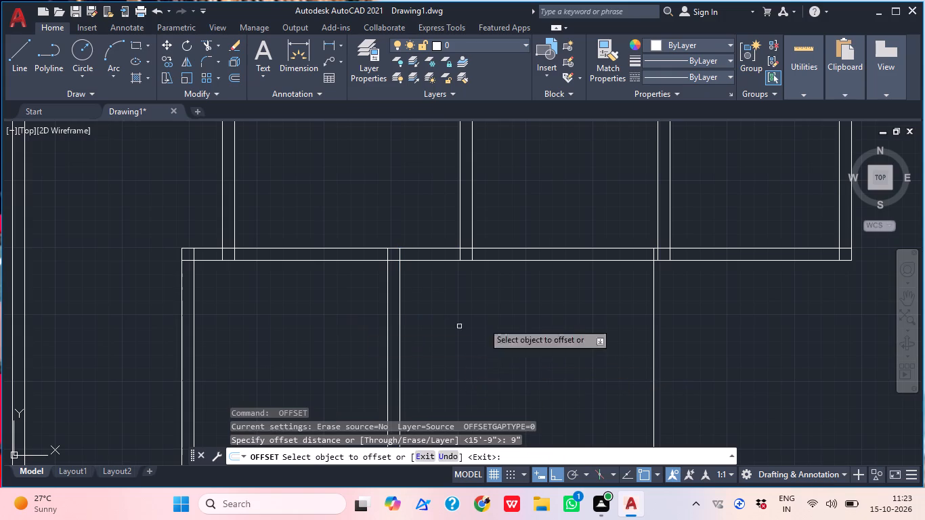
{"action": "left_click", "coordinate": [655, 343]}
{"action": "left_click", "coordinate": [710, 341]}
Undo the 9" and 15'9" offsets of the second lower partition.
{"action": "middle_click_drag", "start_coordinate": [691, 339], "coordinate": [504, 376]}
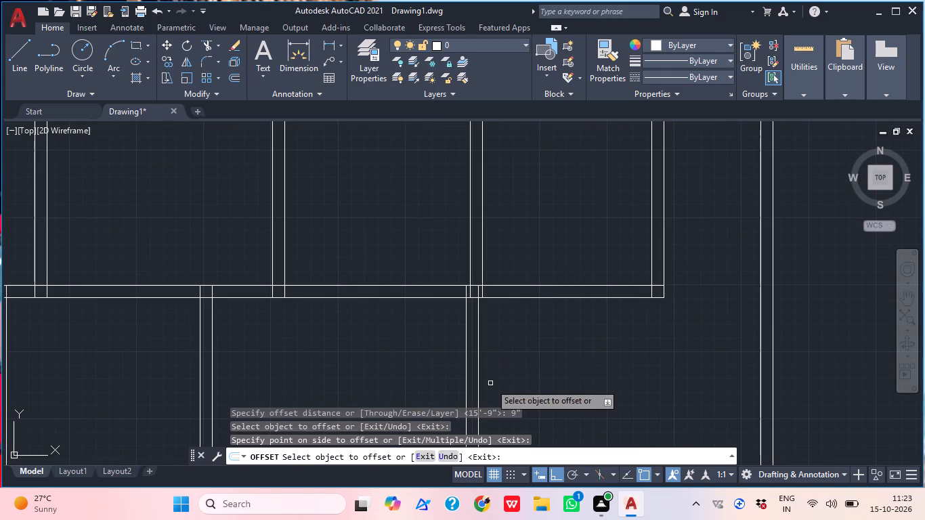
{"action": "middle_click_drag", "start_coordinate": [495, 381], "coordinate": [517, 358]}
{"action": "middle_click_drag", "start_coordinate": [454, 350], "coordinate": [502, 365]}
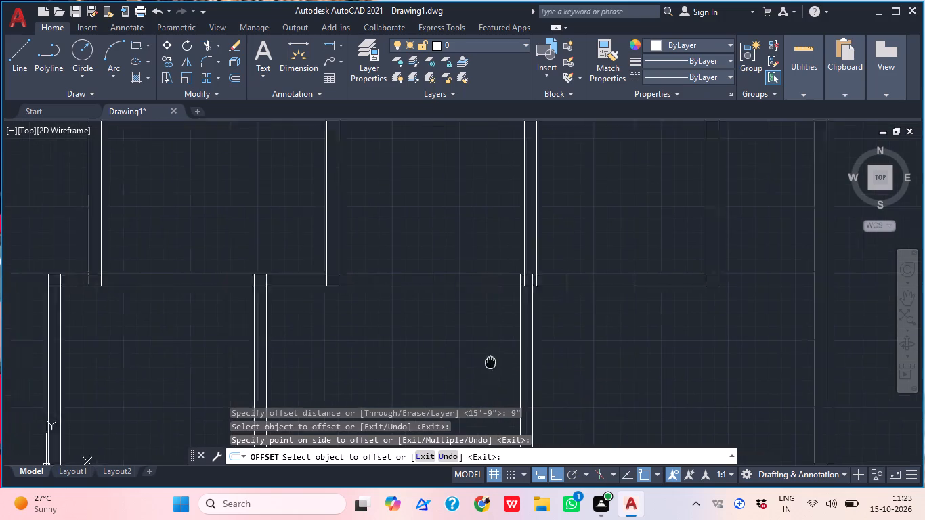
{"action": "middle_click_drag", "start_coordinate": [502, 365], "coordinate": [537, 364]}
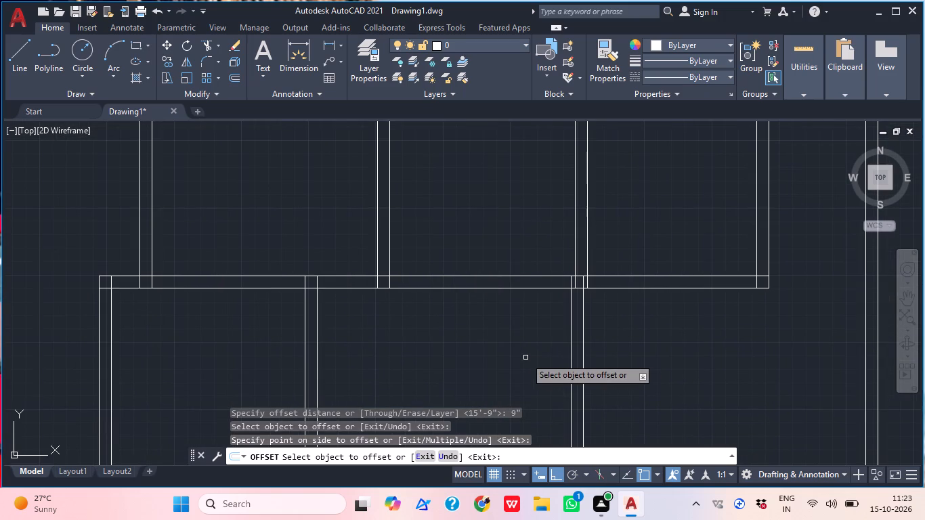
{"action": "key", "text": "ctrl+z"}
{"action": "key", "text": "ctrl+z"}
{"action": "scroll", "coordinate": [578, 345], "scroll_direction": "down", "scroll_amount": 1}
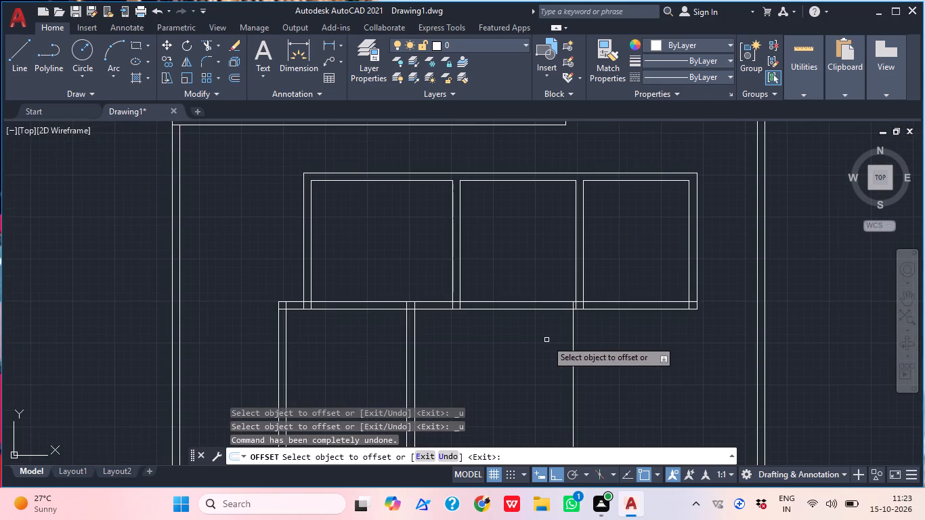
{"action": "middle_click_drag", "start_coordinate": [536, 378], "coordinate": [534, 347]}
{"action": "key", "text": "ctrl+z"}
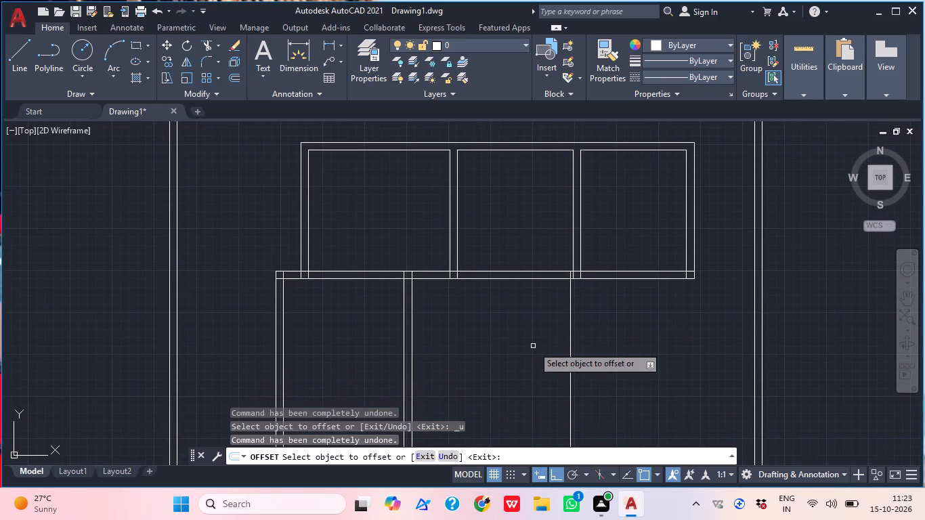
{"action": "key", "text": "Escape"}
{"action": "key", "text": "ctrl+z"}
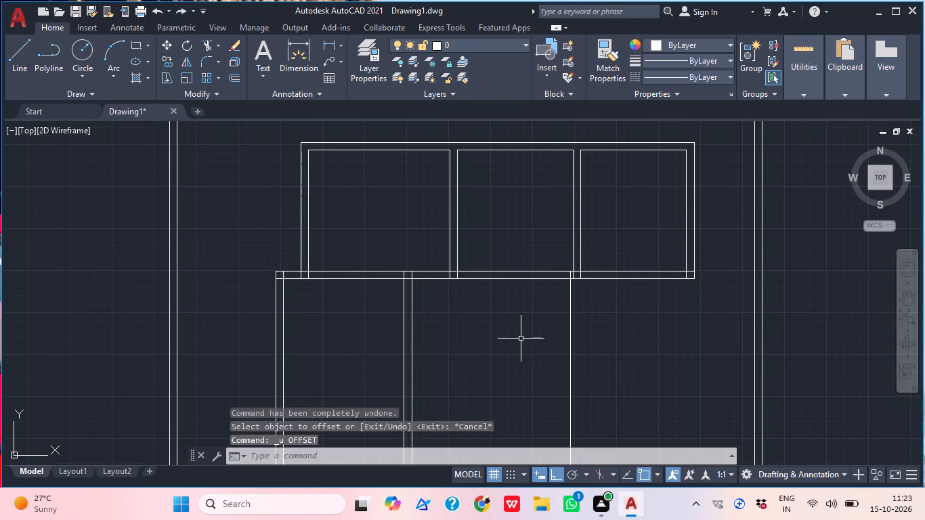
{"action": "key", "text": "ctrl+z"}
Offset the inner line of the plot's right boundary wall 3'6" inward, toward the rooms.
{"action": "middle_click_drag", "start_coordinate": [626, 321], "coordinate": [588, 318]}
{"action": "scroll", "coordinate": [588, 318], "scroll_direction": "up", "scroll_amount": 1}
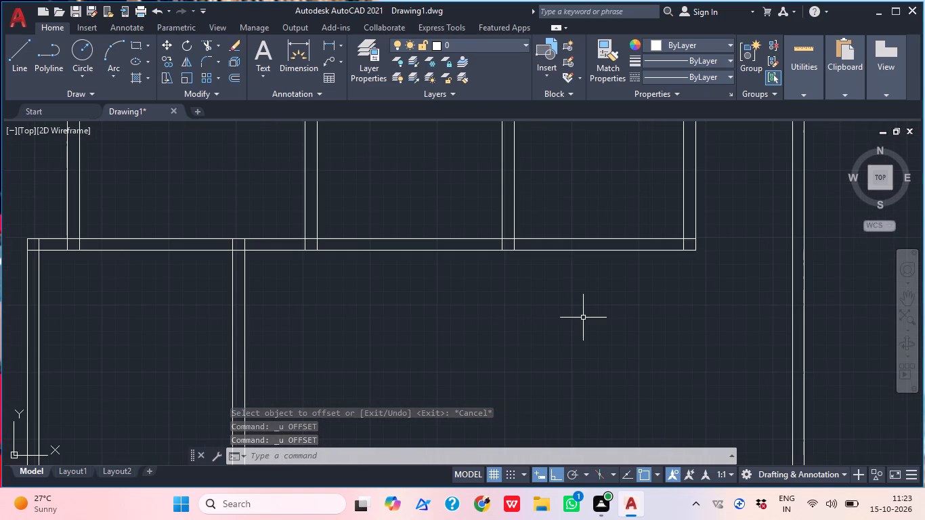
{"action": "middle_click_drag", "start_coordinate": [631, 323], "coordinate": [517, 328]}
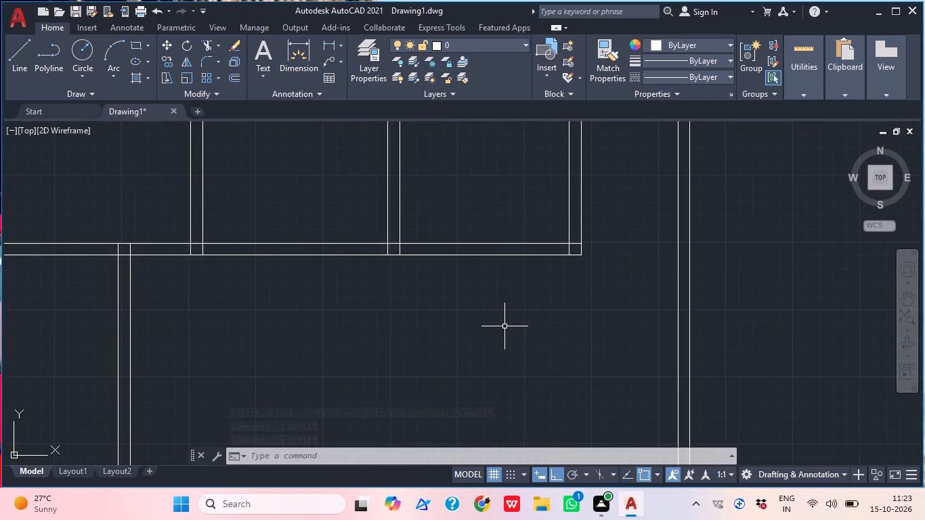
{"action": "key", "text": "o"}
{"action": "key", "text": "Return"}
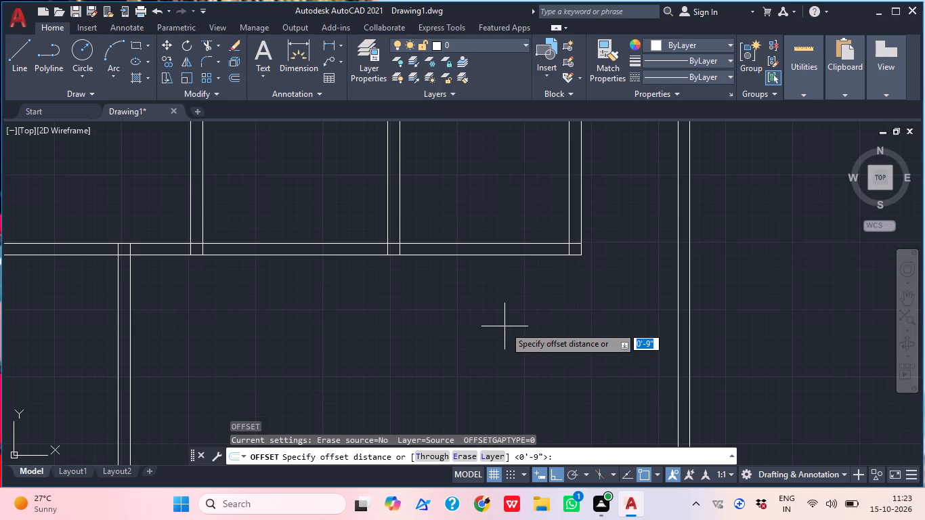
{"action": "type", "text": "3'6\""}
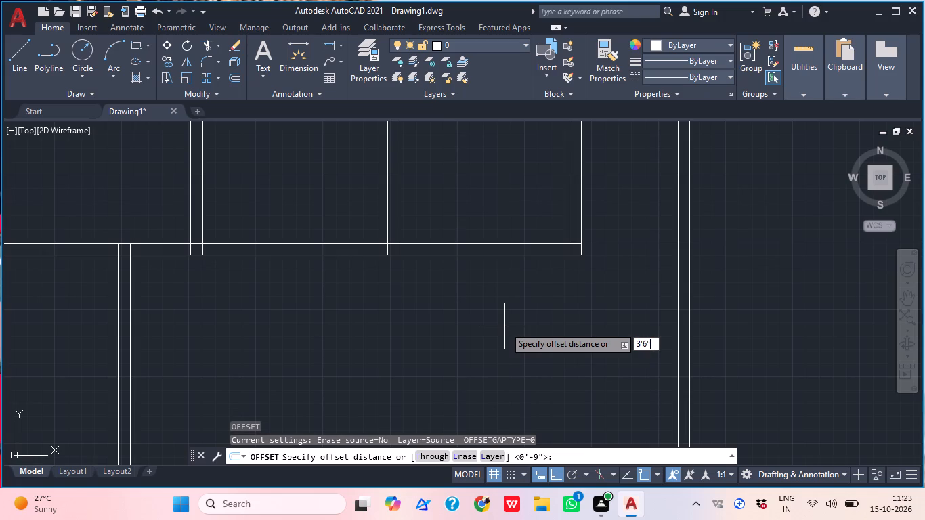
{"action": "key", "text": "Return"}
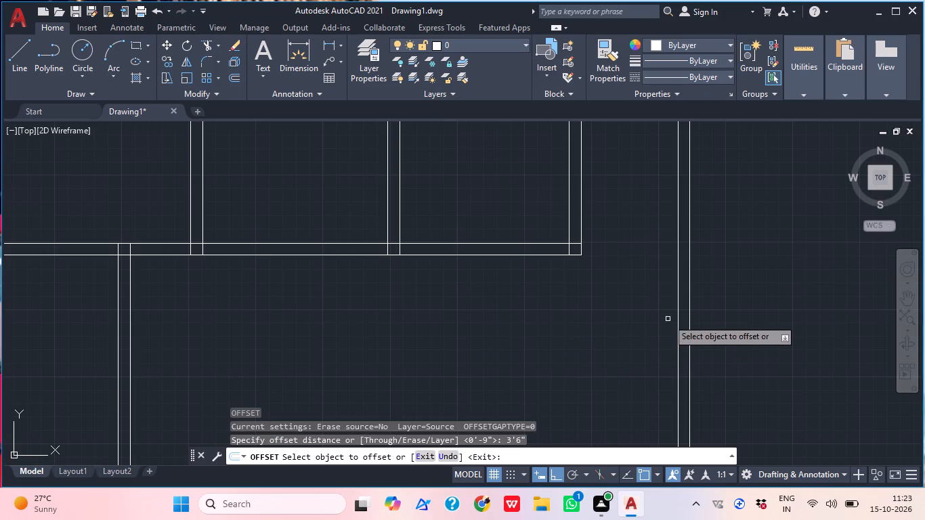
{"action": "left_click", "coordinate": [680, 322]}
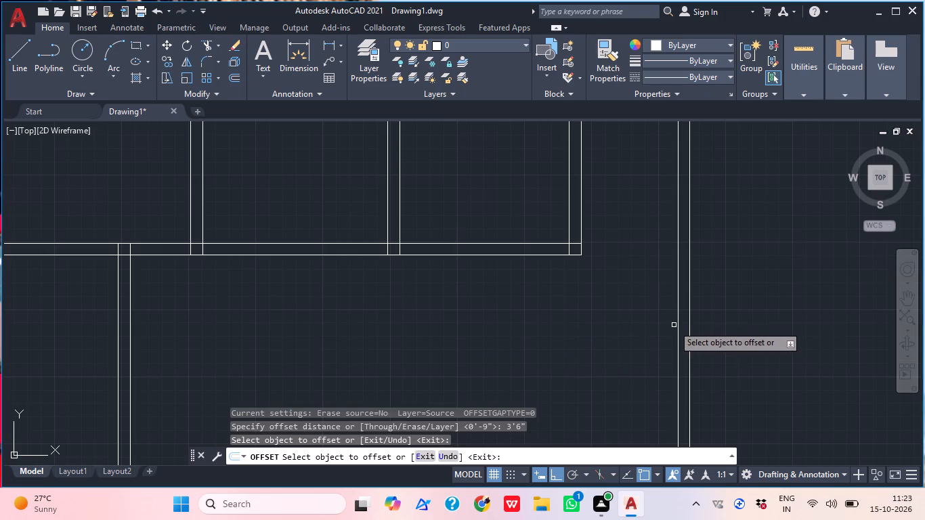
{"action": "left_click", "coordinate": [678, 325]}
{"action": "left_click", "coordinate": [594, 340]}
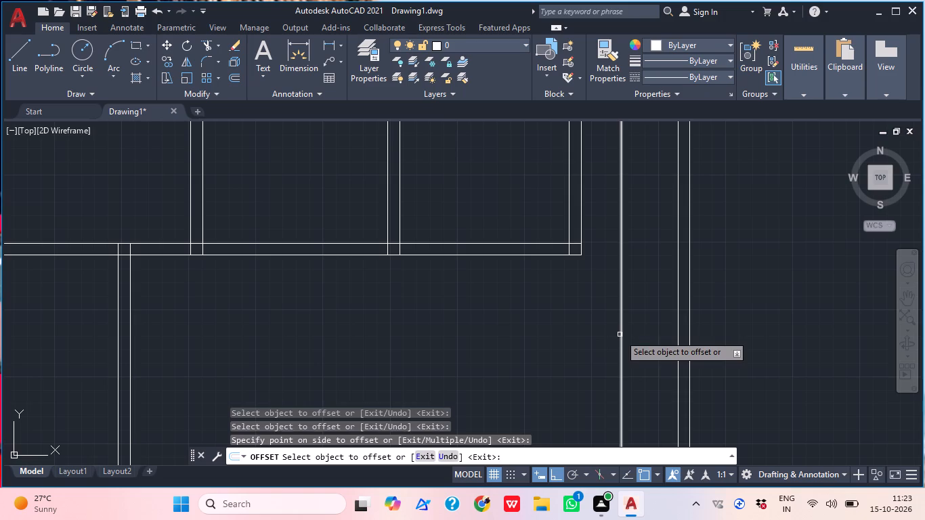
Offset the new 3'6" line 9" further inward to form the lower rooms' right wall.
{"action": "key", "text": "space"}
{"action": "key", "text": "space"}
{"action": "type", "text": "9\""}
{"action": "key", "text": "Return"}
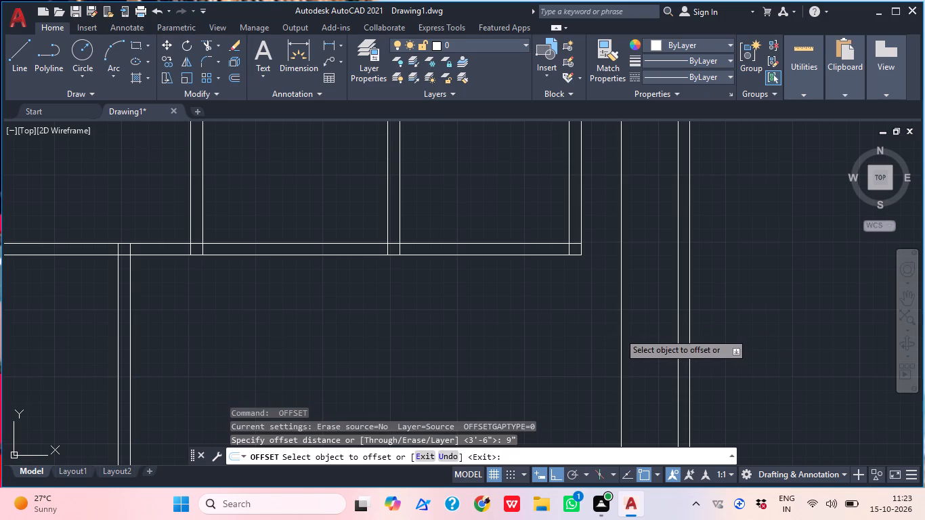
{"action": "left_click", "coordinate": [619, 332]}
{"action": "left_click", "coordinate": [621, 336]}
{"action": "left_click_drag", "start_coordinate": [559, 346], "coordinate": [551, 347]}
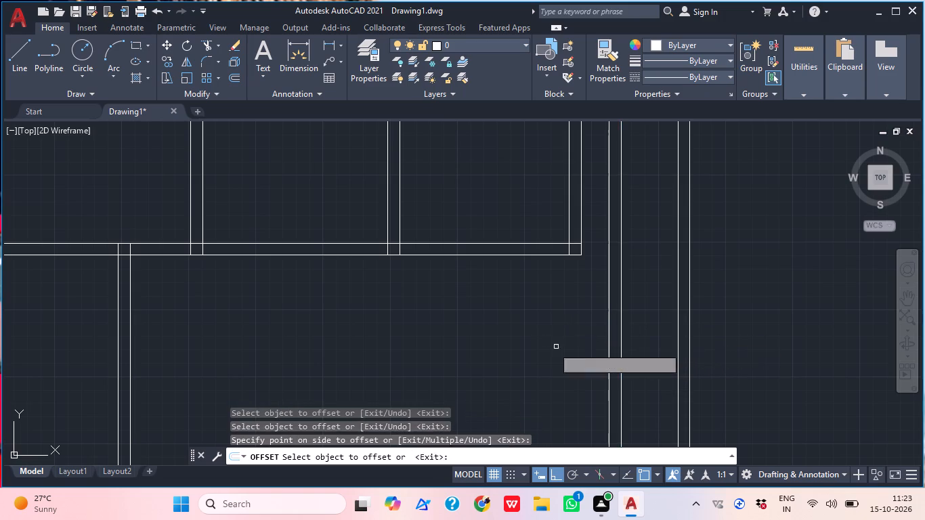
Extend both horizontal lines of the wall between the upper and lower rooms to the new right wall's outer line.
{"action": "middle_click_drag", "start_coordinate": [597, 330], "coordinate": [642, 357]}
{"action": "key", "text": "Escape"}
{"action": "key", "text": "e"}
{"action": "key", "text": "x"}
{"action": "key", "text": "space"}
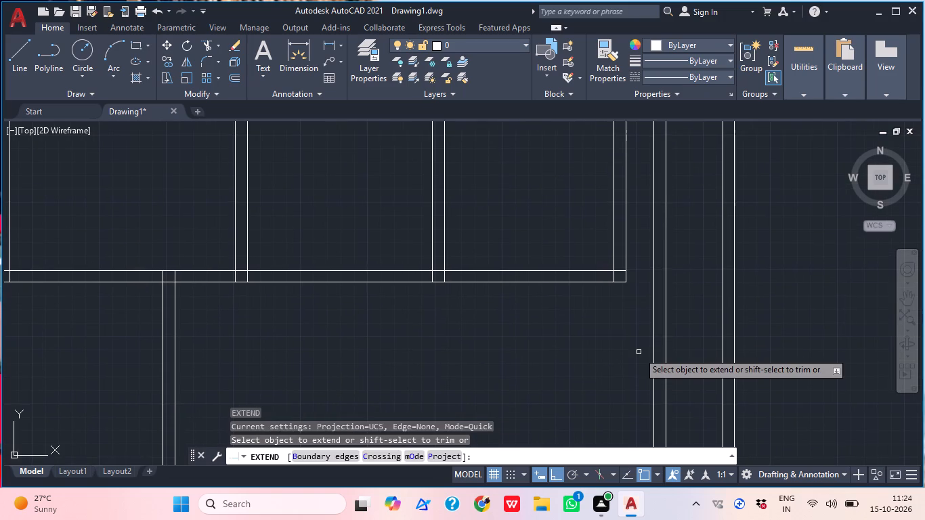
{"action": "left_click", "coordinate": [591, 292]}
{"action": "left_click", "coordinate": [590, 246]}
{"action": "left_click", "coordinate": [639, 300]}
{"action": "left_click", "coordinate": [634, 261]}
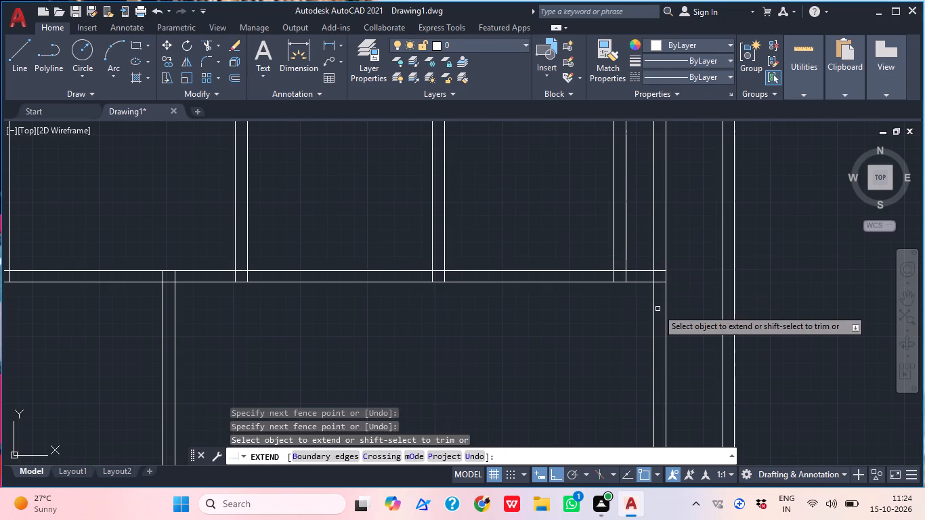
Trim off the parts of the new right wall's two lines that run above the horizontal wall.
{"action": "key", "text": "Escape"}
{"action": "key", "text": "t"}
{"action": "type", "text": "R"}
{"action": "key", "text": "space"}
{"action": "left_click", "coordinate": [634, 248]}
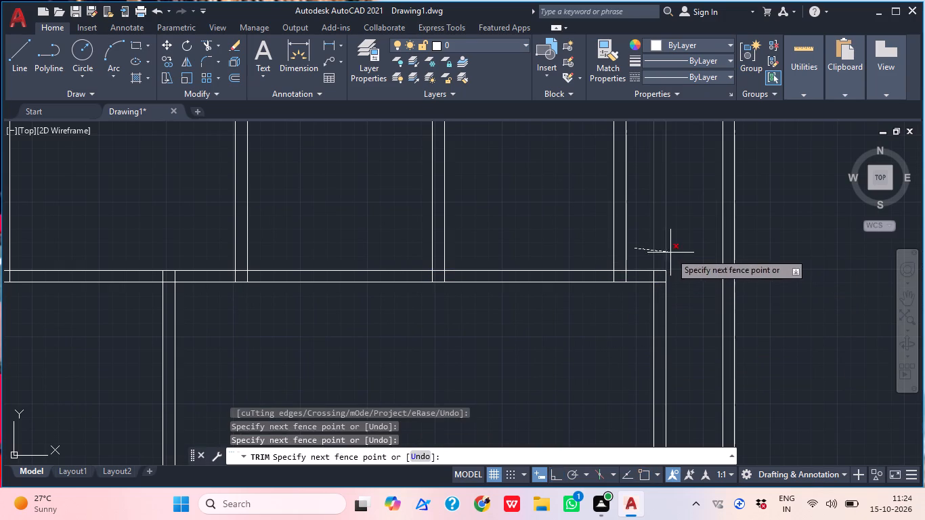
{"action": "left_click", "coordinate": [685, 251]}
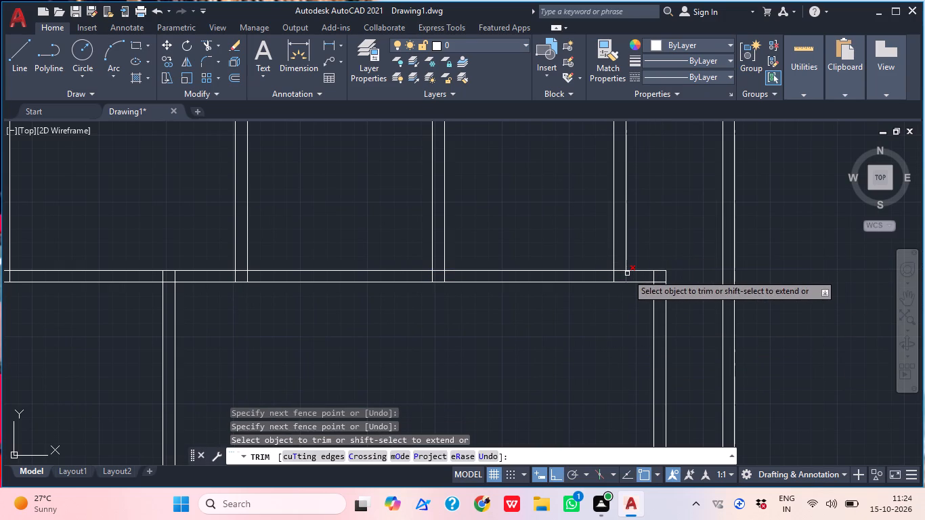
{"action": "scroll", "coordinate": [651, 276], "scroll_direction": "up", "scroll_amount": 1}
{"action": "middle_click_drag", "start_coordinate": [675, 255], "coordinate": [653, 159]}
{"action": "scroll", "coordinate": [675, 204], "scroll_direction": "down", "scroll_amount": 1}
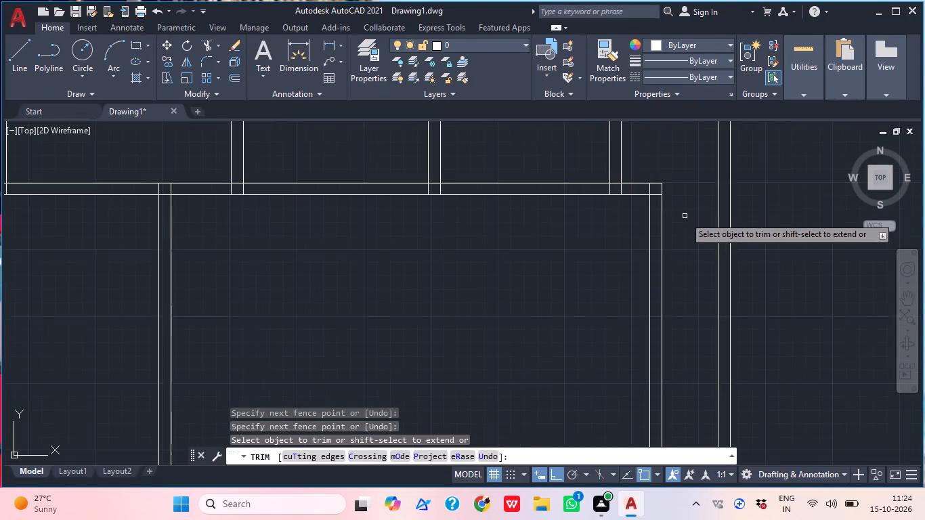
{"action": "middle_click_drag", "start_coordinate": [687, 223], "coordinate": [690, 234]}
{"action": "scroll", "coordinate": [690, 234], "scroll_direction": "down", "scroll_amount": 1}
{"action": "key", "text": "Escape"}
{"action": "scroll", "coordinate": [601, 274], "scroll_direction": "up", "scroll_amount": 1}
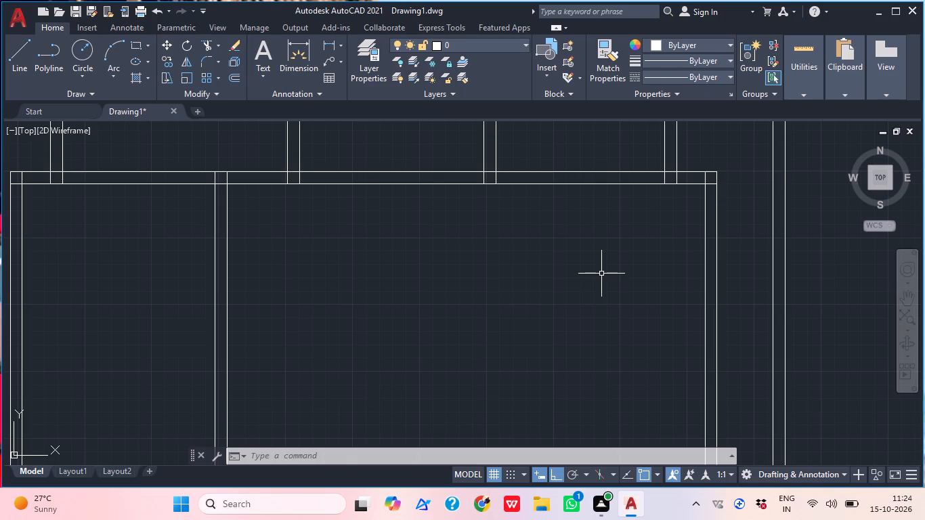
{"action": "middle_click_drag", "start_coordinate": [744, 300], "coordinate": [712, 350]}
Trim the overlapping lines at the lower rooms' upper-right corner and where the upper rooms' right wall meets the horizontal wall.
{"action": "key", "text": "t"}
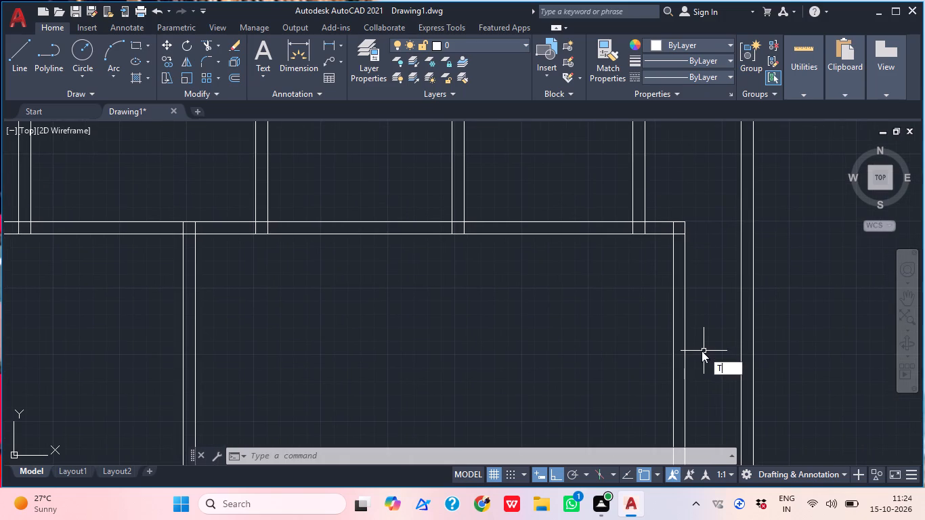
{"action": "key", "text": "space"}
{"action": "key", "text": "Escape"}
{"action": "type", "text": "TR"}
{"action": "key", "text": "space"}
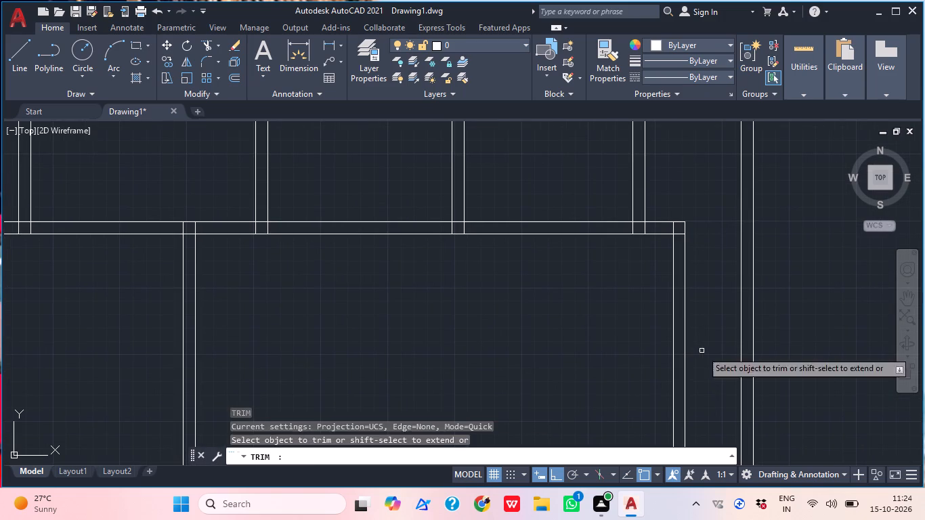
{"action": "scroll", "coordinate": [647, 209], "scroll_direction": "up", "scroll_amount": 2}
{"action": "left_click_drag", "start_coordinate": [605, 258], "coordinate": [614, 258]}
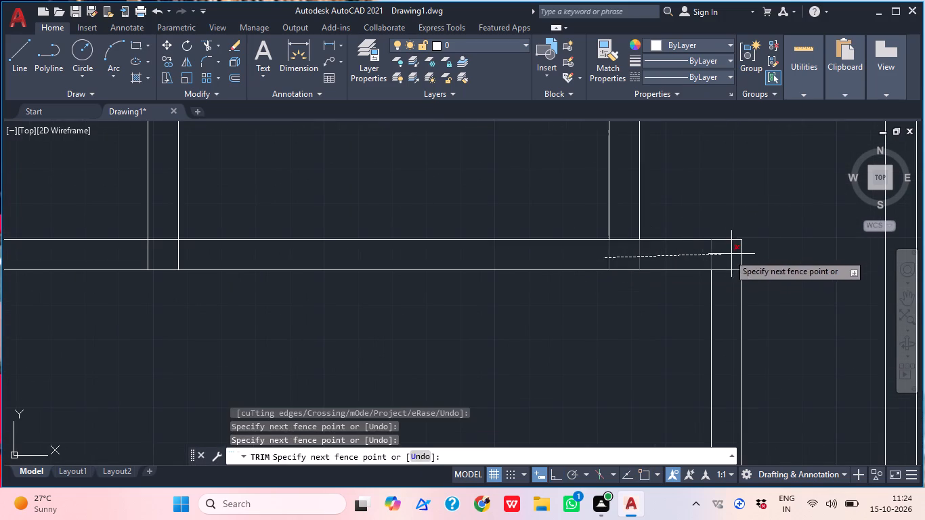
{"action": "left_click", "coordinate": [728, 255]}
{"action": "left_click", "coordinate": [735, 288]}
{"action": "left_click", "coordinate": [721, 263]}
{"action": "left_click", "coordinate": [632, 249]}
{"action": "left_click", "coordinate": [620, 225]}
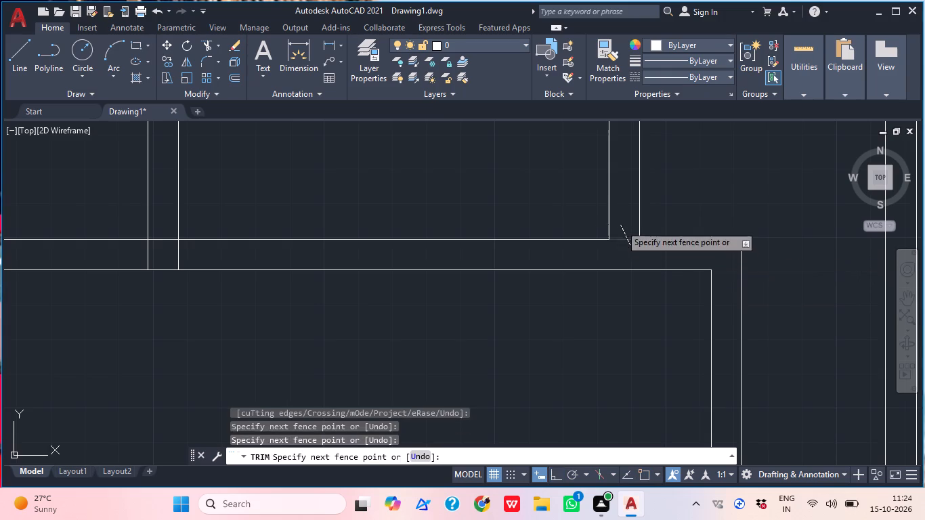
Trim the overlapping lines where the second upper-room partition meets the horizontal wall to open the junction.
{"action": "scroll", "coordinate": [671, 237], "scroll_direction": "down", "scroll_amount": 1}
{"action": "middle_click_drag", "start_coordinate": [700, 263], "coordinate": [814, 303]}
{"action": "left_click", "coordinate": [449, 288]}
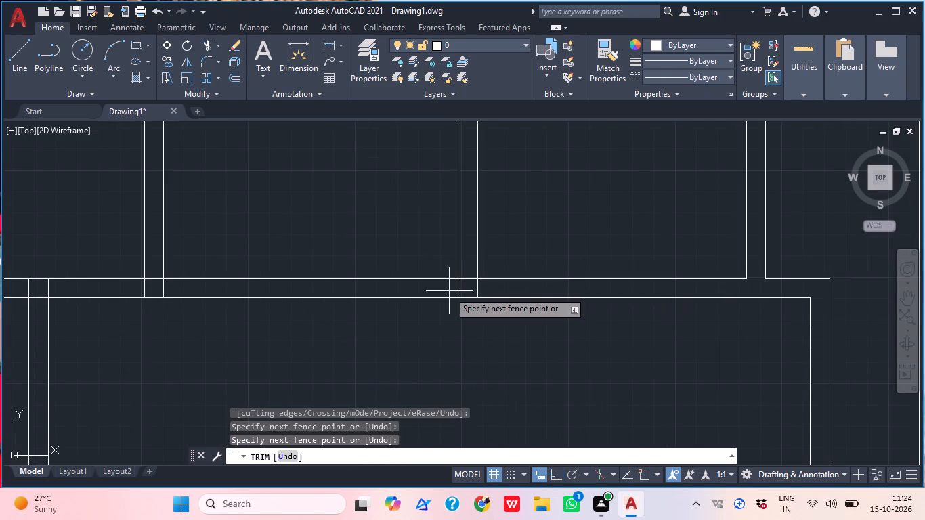
{"action": "left_click", "coordinate": [504, 285]}
{"action": "left_click", "coordinate": [469, 290]}
{"action": "left_click", "coordinate": [465, 266]}
Trim the overlapping lines where the first upper-room partition meets the horizontal wall to open the junction.
{"action": "middle_click_drag", "start_coordinate": [498, 280], "coordinate": [546, 307]}
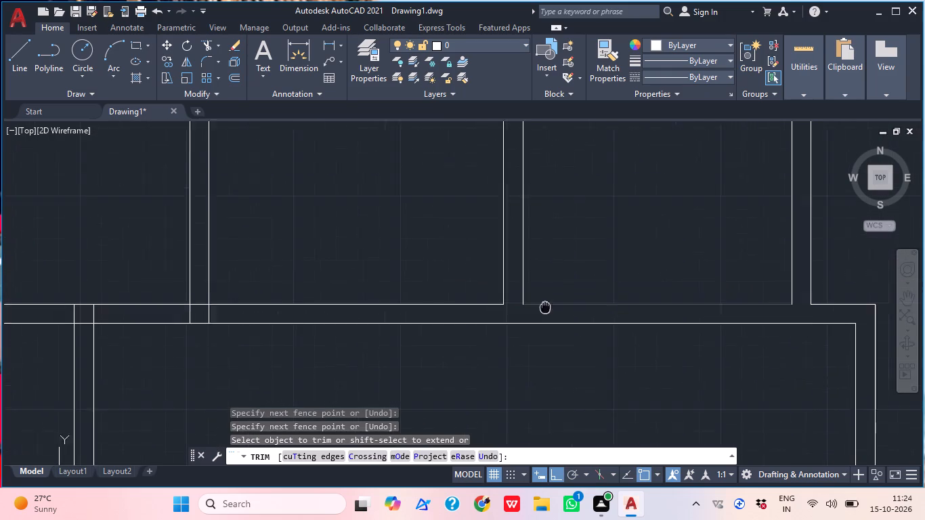
{"action": "middle_click_drag", "start_coordinate": [546, 307], "coordinate": [554, 311]}
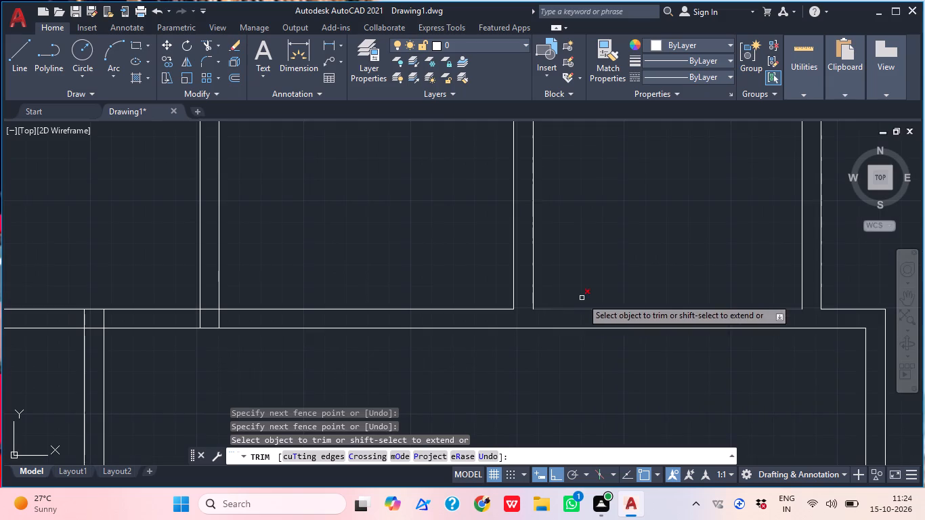
{"action": "middle_click_drag", "start_coordinate": [574, 317], "coordinate": [679, 317]}
{"action": "scroll", "coordinate": [282, 316], "scroll_direction": "up", "scroll_amount": 2}
{"action": "left_click", "coordinate": [291, 320]}
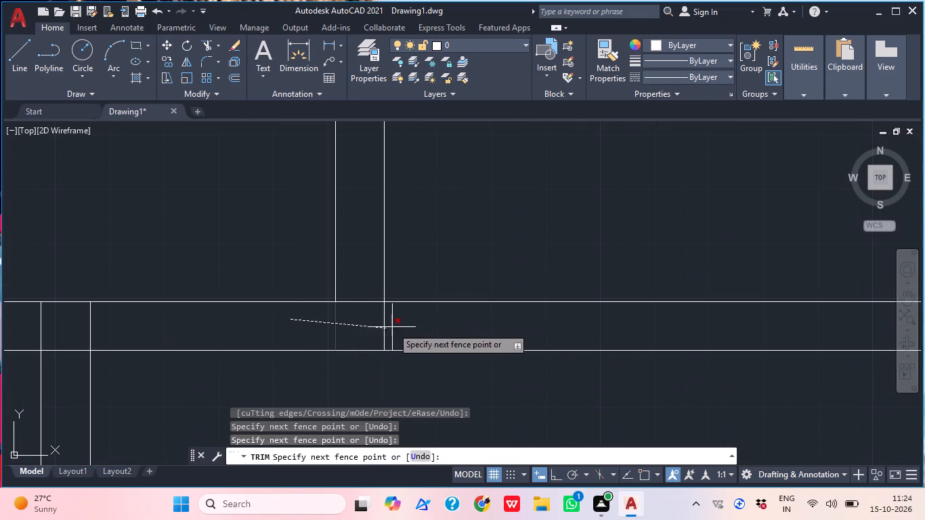
{"action": "left_click", "coordinate": [428, 322]}
{"action": "left_click", "coordinate": [373, 337]}
{"action": "left_click", "coordinate": [355, 288]}
Trim the overlapping lines where the lower-room partition meets the underside of the horizontal wall.
{"action": "middle_click_drag", "start_coordinate": [441, 282], "coordinate": [642, 272]}
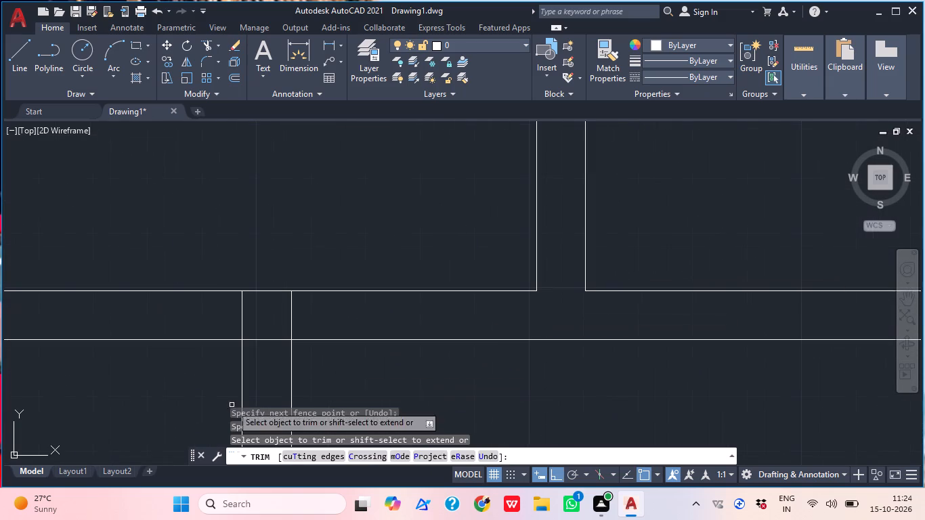
{"action": "left_click", "coordinate": [228, 311]}
{"action": "left_click", "coordinate": [267, 342]}
{"action": "left_click", "coordinate": [260, 342]}
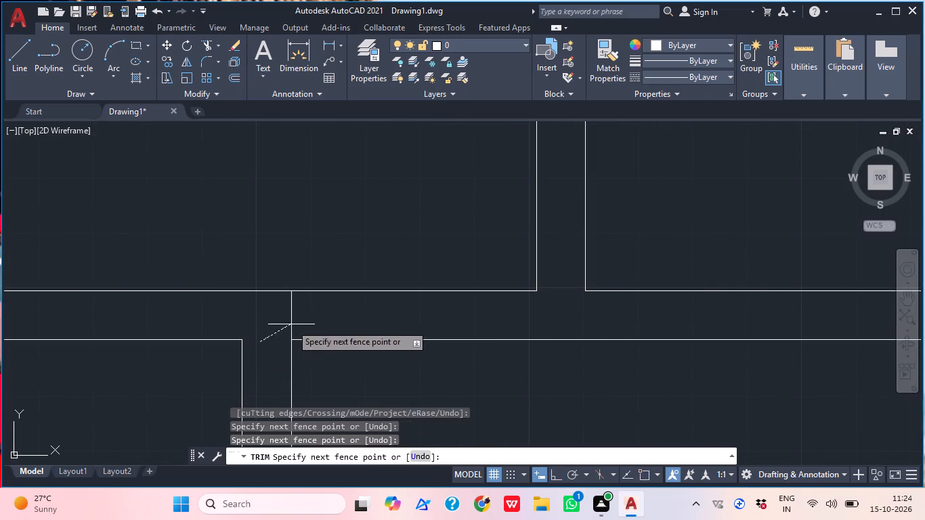
{"action": "left_click", "coordinate": [311, 320]}
Trim the overlapping lines at the lower rooms' upper-left corner and where the upper rooms' left wall meets the horizontal wall.
{"action": "scroll", "coordinate": [436, 301], "scroll_direction": "down", "scroll_amount": 4}
{"action": "scroll", "coordinate": [311, 310], "scroll_direction": "up", "scroll_amount": 3}
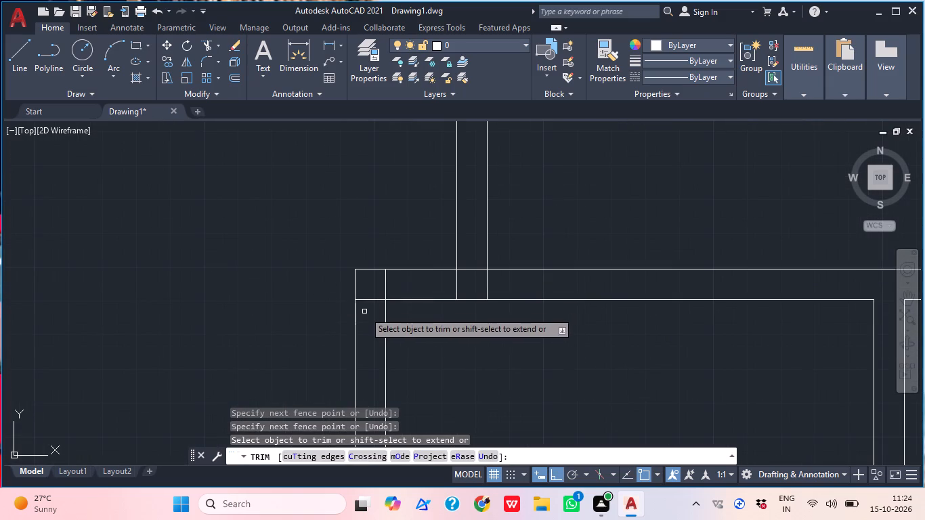
{"action": "left_click", "coordinate": [369, 309]}
{"action": "left_click", "coordinate": [397, 284]}
{"action": "left_click", "coordinate": [442, 291]}
{"action": "left_click", "coordinate": [513, 288]}
{"action": "left_click", "coordinate": [481, 288]}
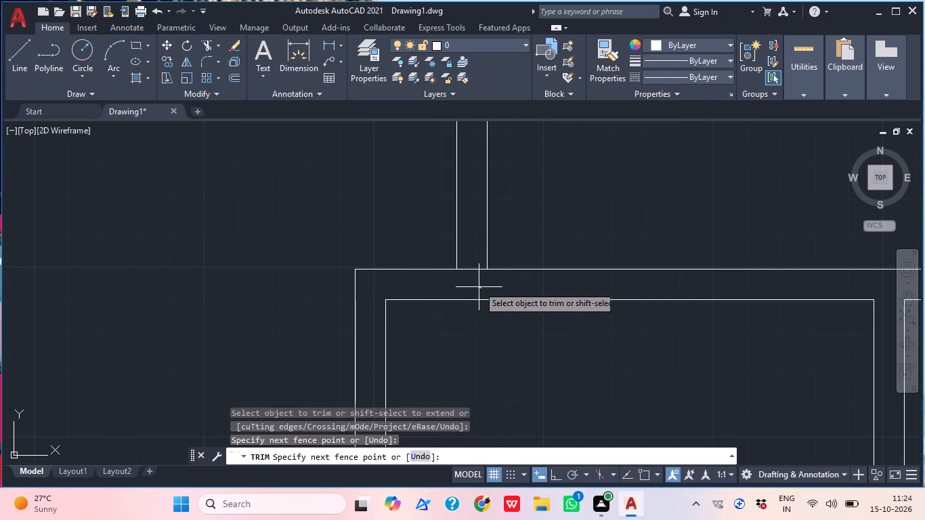
{"action": "left_click", "coordinate": [471, 262]}
{"action": "middle_click_drag", "start_coordinate": [491, 278], "coordinate": [415, 281]}
{"action": "scroll", "coordinate": [451, 279], "scroll_direction": "down", "scroll_amount": 2}
{"action": "key", "text": "Escape"}
{"action": "scroll", "coordinate": [532, 282], "scroll_direction": "down", "scroll_amount": 2}
{"action": "middle_click_drag", "start_coordinate": [603, 322], "coordinate": [526, 333]}
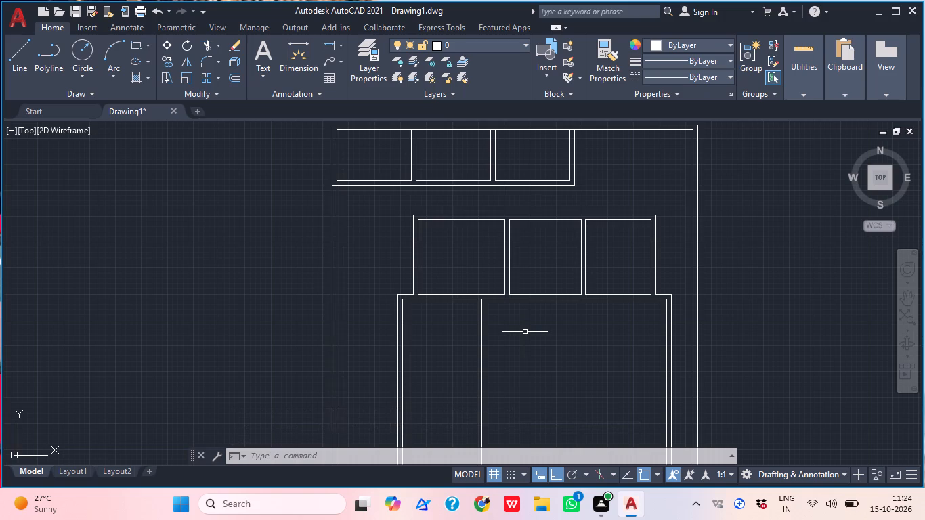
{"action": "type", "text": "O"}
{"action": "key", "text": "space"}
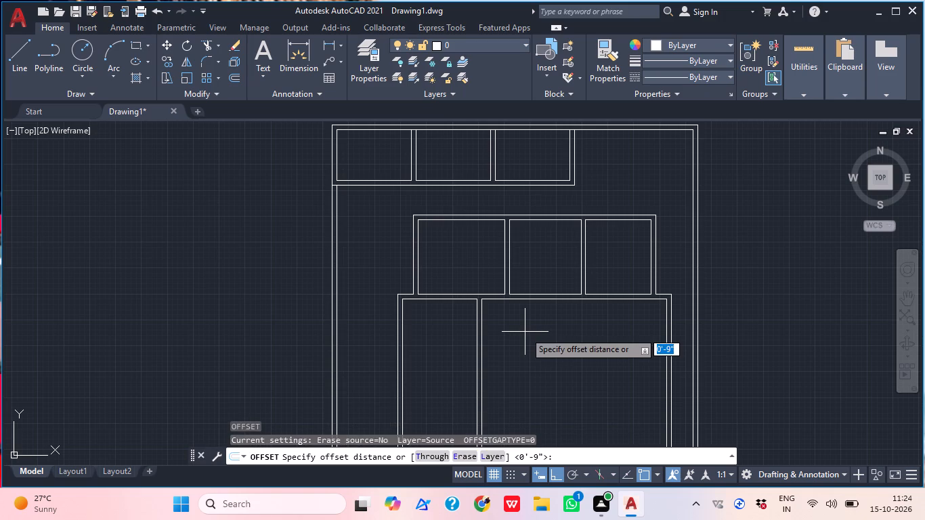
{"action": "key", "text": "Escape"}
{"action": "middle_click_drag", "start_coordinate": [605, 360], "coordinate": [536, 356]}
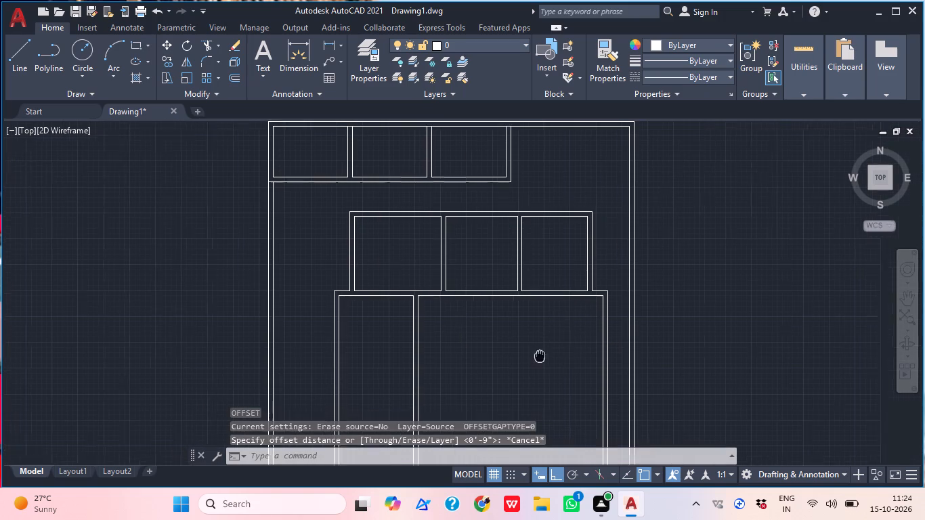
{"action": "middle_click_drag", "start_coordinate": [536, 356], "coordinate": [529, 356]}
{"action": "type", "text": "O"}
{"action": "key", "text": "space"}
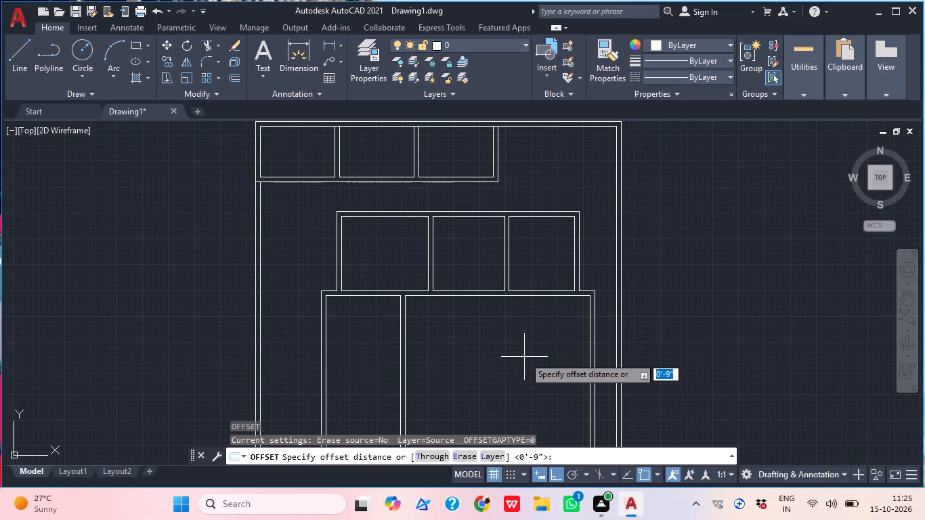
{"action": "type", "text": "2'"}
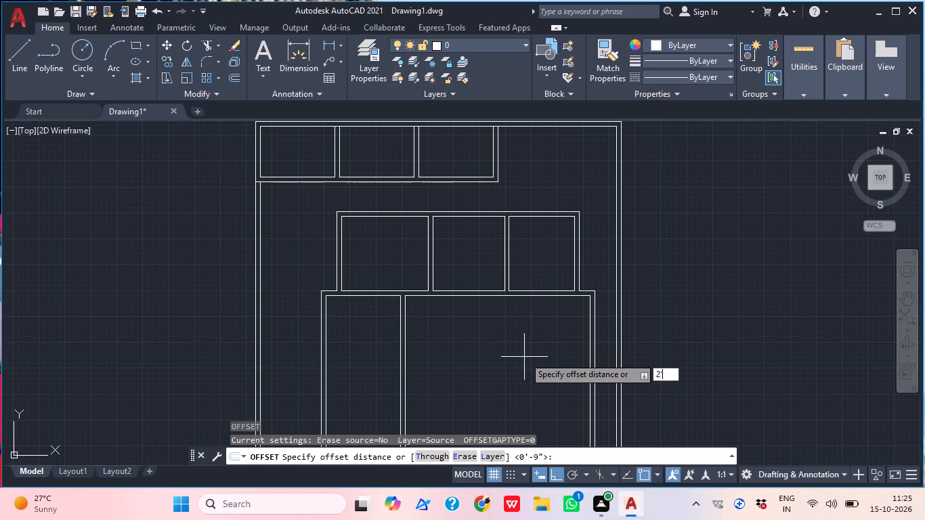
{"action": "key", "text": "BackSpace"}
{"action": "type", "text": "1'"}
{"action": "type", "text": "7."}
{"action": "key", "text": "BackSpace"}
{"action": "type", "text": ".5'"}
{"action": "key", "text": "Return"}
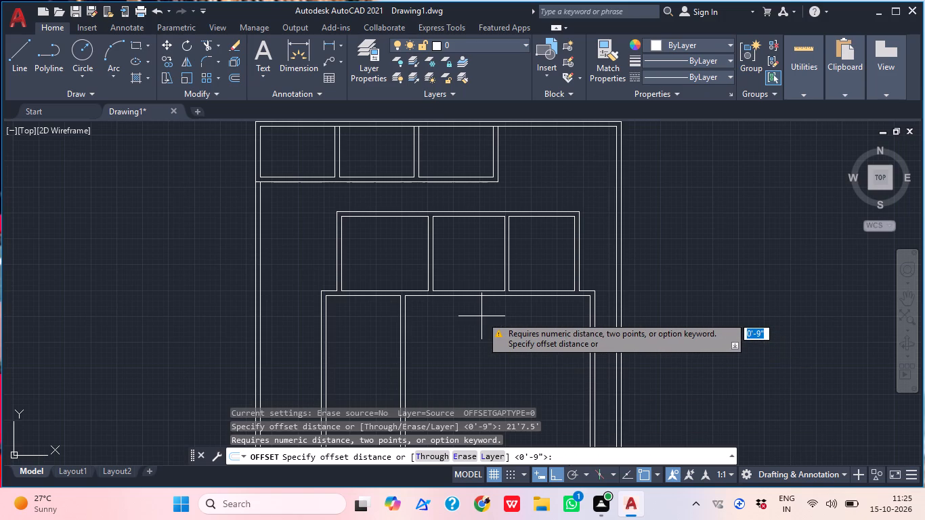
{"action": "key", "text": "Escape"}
Offset the inner top wall line of the wide lower room 21'7.5" downward.
{"action": "key", "text": "o"}
{"action": "key", "text": "Return"}
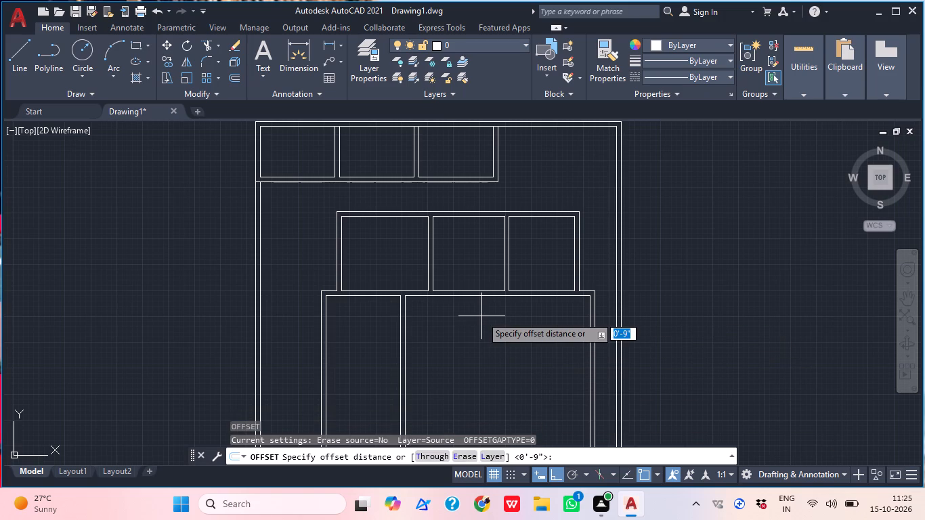
{"action": "type", "text": "21'"}
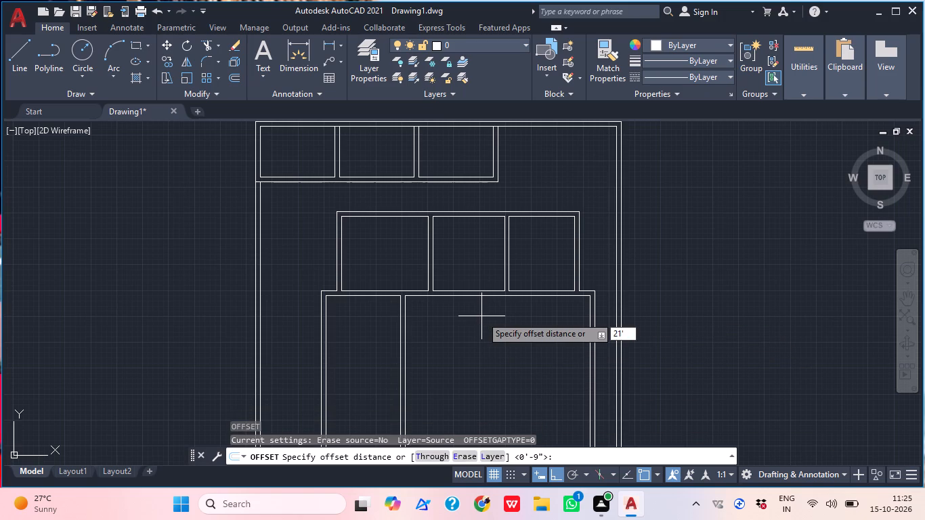
{"action": "type", "text": "7.5\""}
{"action": "key", "text": "Return"}
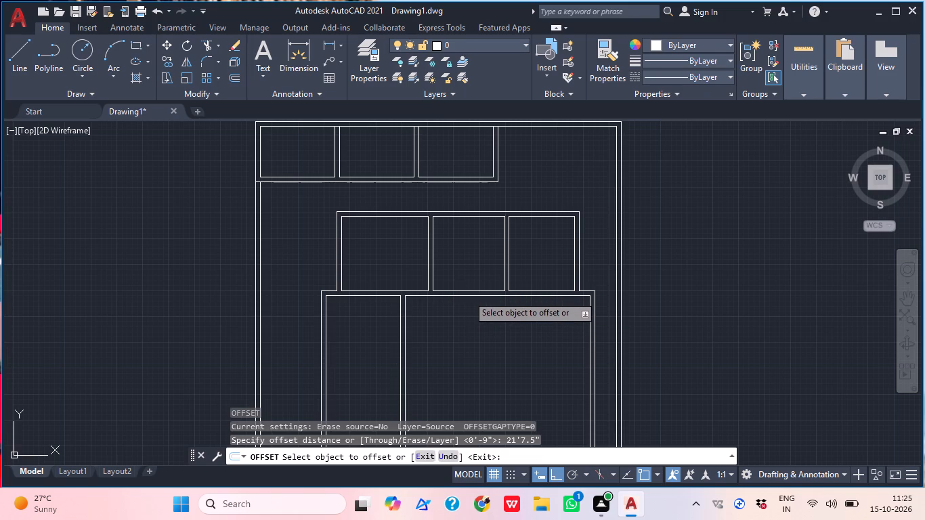
{"action": "left_click", "coordinate": [468, 295]}
{"action": "middle_click_drag", "start_coordinate": [477, 358], "coordinate": [464, 253]}
{"action": "left_click_drag", "start_coordinate": [462, 327], "coordinate": [461, 336]}
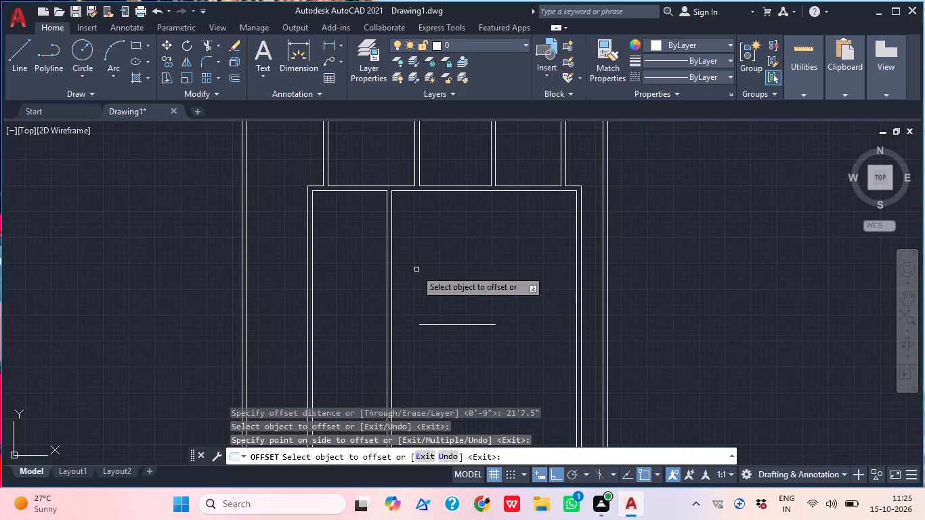
{"action": "key", "text": "Escape"}
Extend the new horizontal line both ways, across the lower-room partition, to the outer faces of the lower rooms' side walls.
{"action": "key", "text": "e"}
{"action": "key", "text": "x"}
{"action": "key", "text": "space"}
{"action": "left_click_drag", "start_coordinate": [454, 352], "coordinate": [445, 341]}
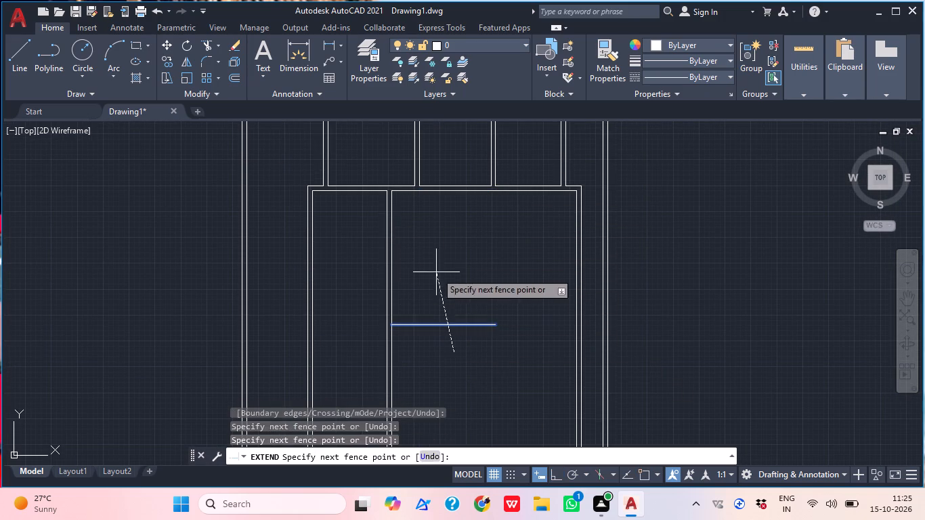
{"action": "left_click", "coordinate": [436, 271]}
{"action": "left_click_drag", "start_coordinate": [475, 362], "coordinate": [471, 355]}
{"action": "left_click", "coordinate": [450, 290]}
{"action": "left_click", "coordinate": [487, 361]}
{"action": "left_click", "coordinate": [448, 295]}
{"action": "left_click_drag", "start_coordinate": [472, 378], "coordinate": [459, 358]}
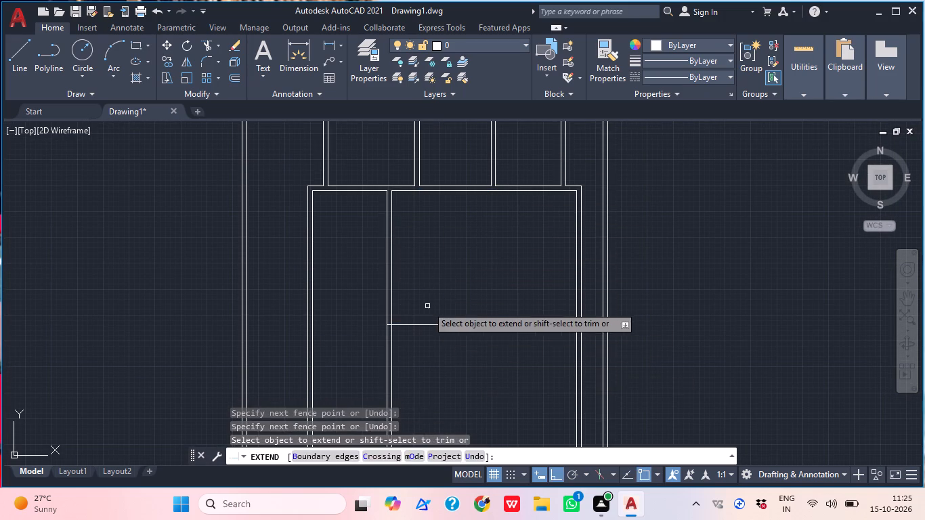
{"action": "left_click", "coordinate": [424, 297]}
{"action": "left_click", "coordinate": [415, 355]}
{"action": "left_click", "coordinate": [412, 313]}
{"action": "left_click", "coordinate": [410, 364]}
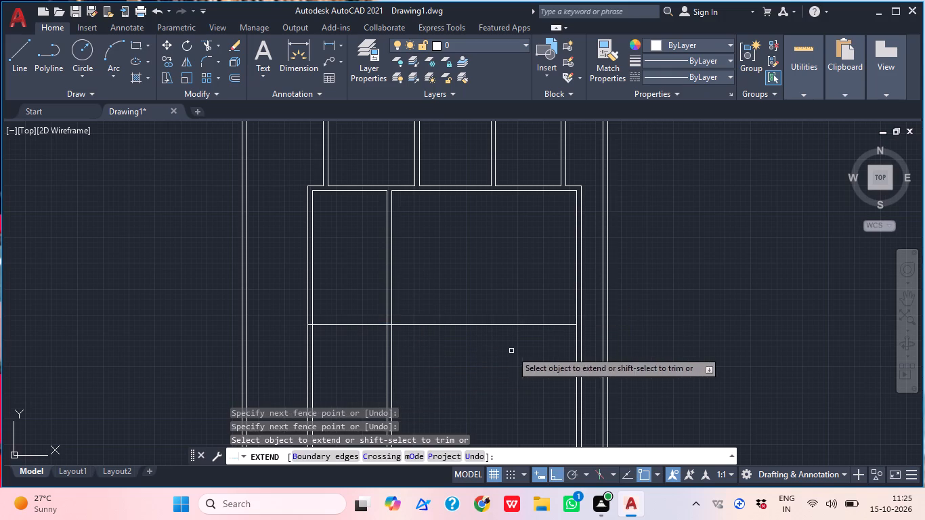
{"action": "left_click", "coordinate": [511, 351]}
{"action": "left_click", "coordinate": [551, 274]}
{"action": "key", "text": "Escape"}
Offset the extended horizontal line 9" downward to form the lower rooms' bottom wall.
{"action": "type", "text": "O 9\""}
{"action": "key", "text": "Return"}
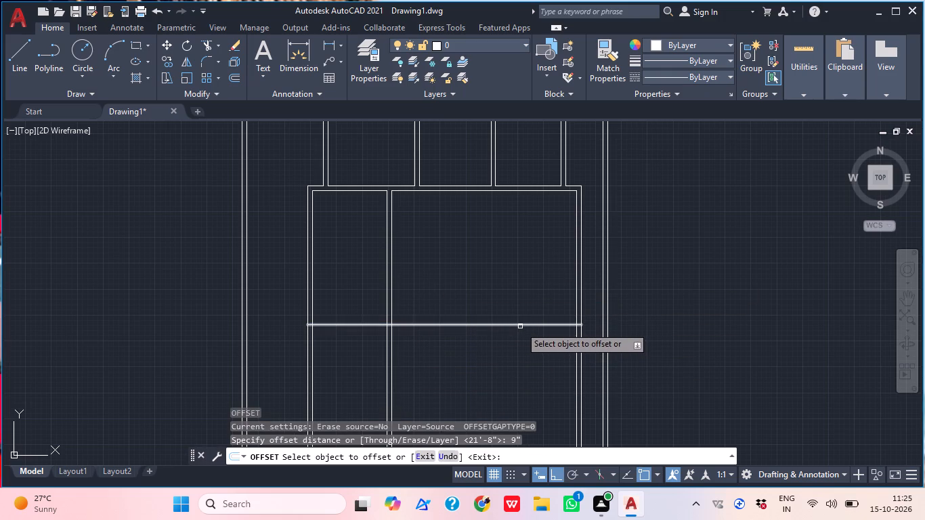
{"action": "left_click_drag", "start_coordinate": [520, 325], "coordinate": [528, 343]}
{"action": "left_click", "coordinate": [525, 383]}
{"action": "middle_click_drag", "start_coordinate": [542, 374], "coordinate": [597, 387]}
{"action": "key", "text": "Escape"}
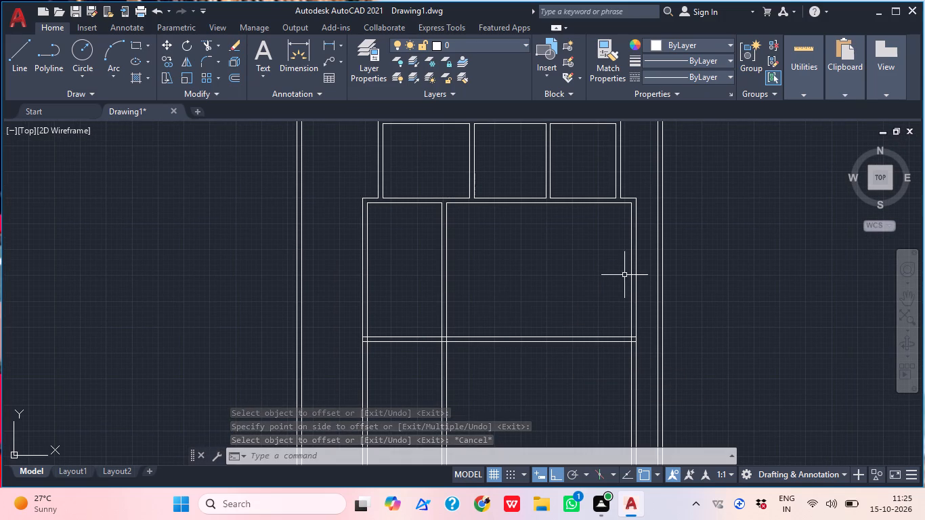
Trim the two lower-room partition lines where they continue below the new horizontal wall.
{"action": "middle_click_drag", "start_coordinate": [590, 259], "coordinate": [547, 347]}
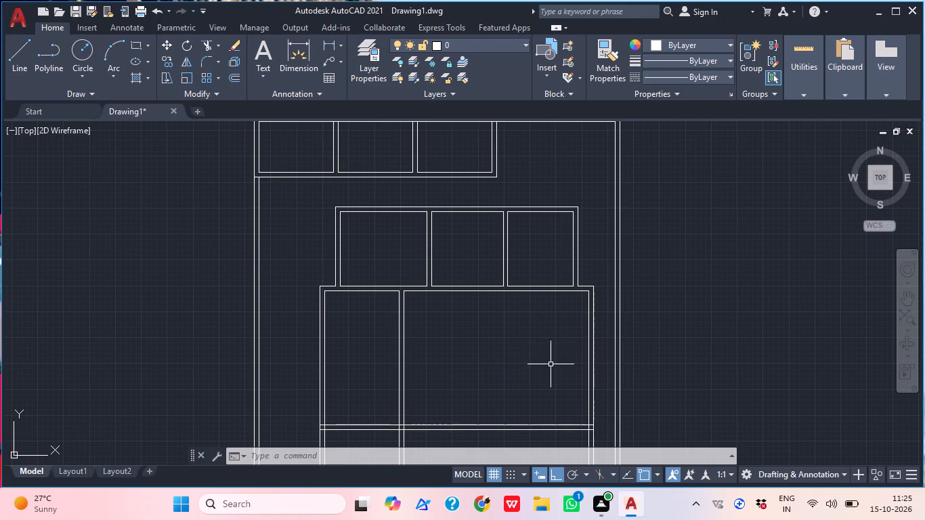
{"action": "middle_click_drag", "start_coordinate": [498, 364], "coordinate": [462, 326]}
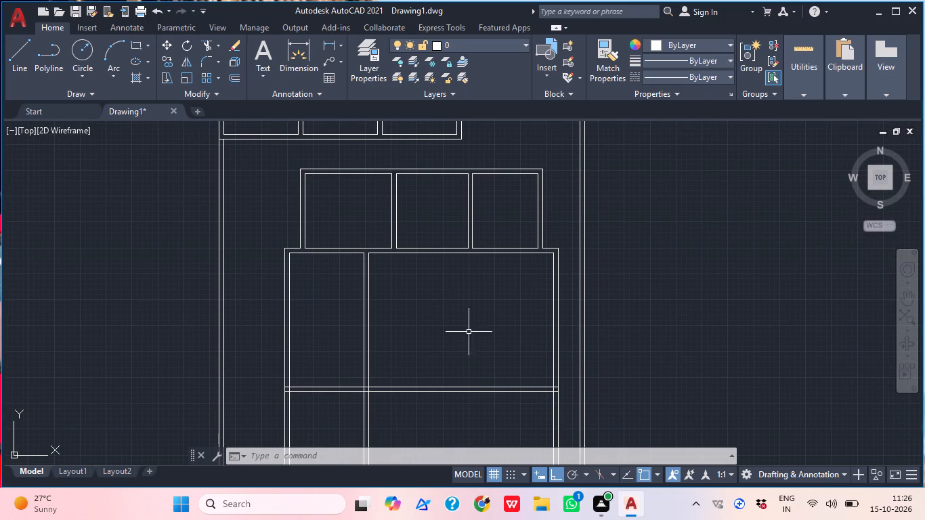
{"action": "middle_click_drag", "start_coordinate": [502, 342], "coordinate": [452, 332]}
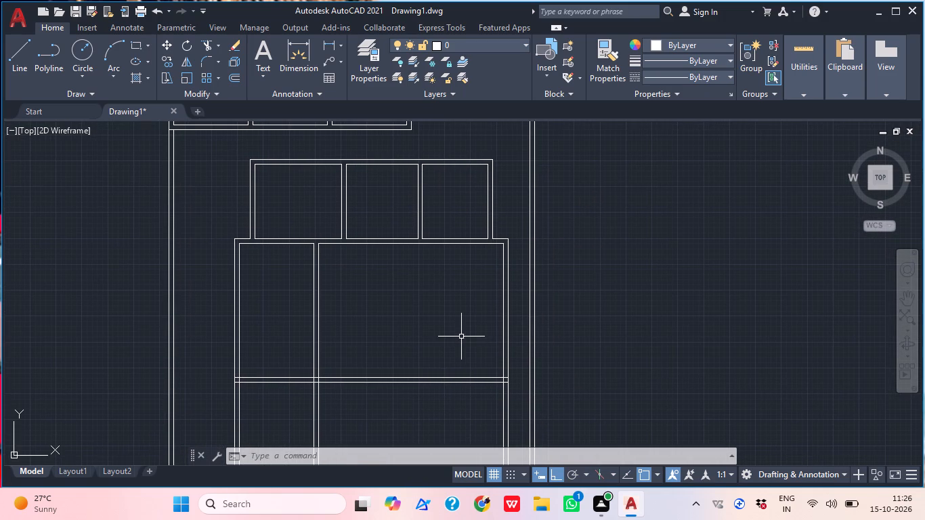
{"action": "middle_click_drag", "start_coordinate": [477, 370], "coordinate": [480, 322]}
{"action": "key", "text": "t"}
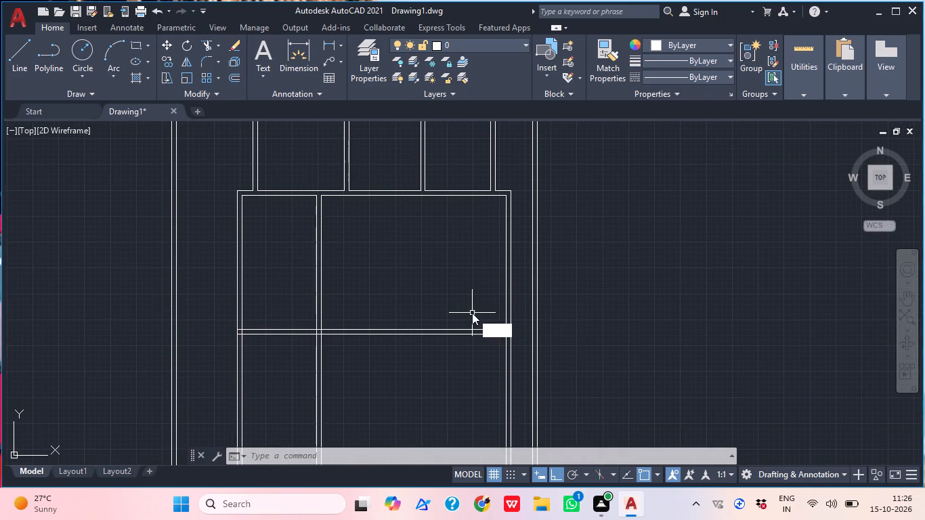
{"action": "key", "text": "r"}
{"action": "key", "text": "space"}
{"action": "left_click", "coordinate": [383, 381]}
{"action": "left_click", "coordinate": [296, 389]}
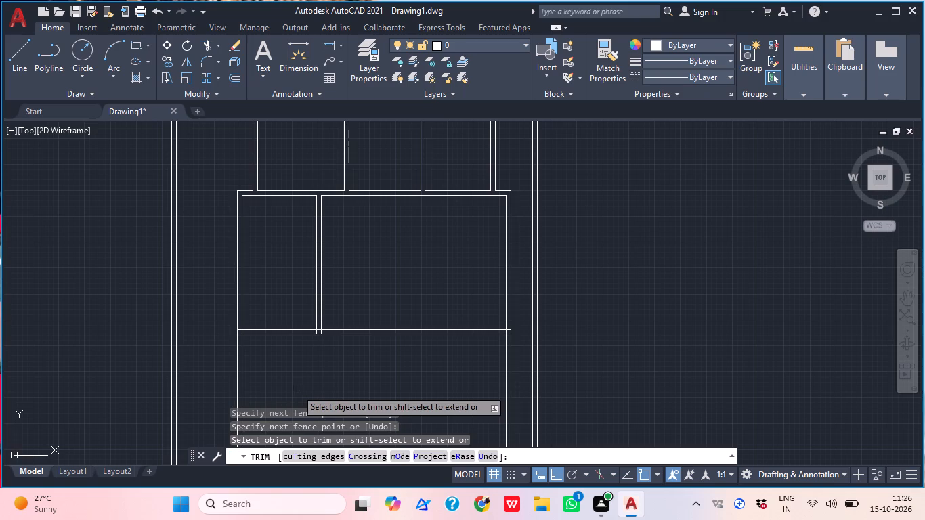
{"action": "key", "text": "Escape"}
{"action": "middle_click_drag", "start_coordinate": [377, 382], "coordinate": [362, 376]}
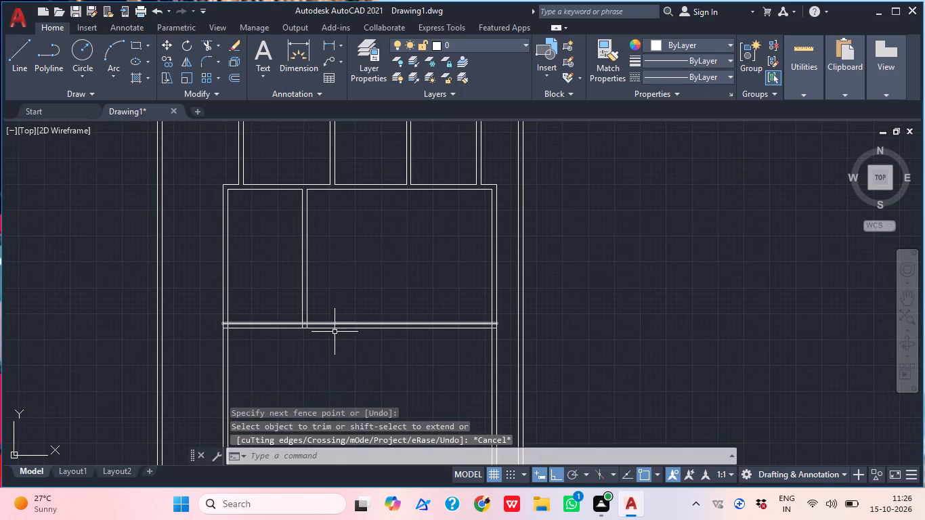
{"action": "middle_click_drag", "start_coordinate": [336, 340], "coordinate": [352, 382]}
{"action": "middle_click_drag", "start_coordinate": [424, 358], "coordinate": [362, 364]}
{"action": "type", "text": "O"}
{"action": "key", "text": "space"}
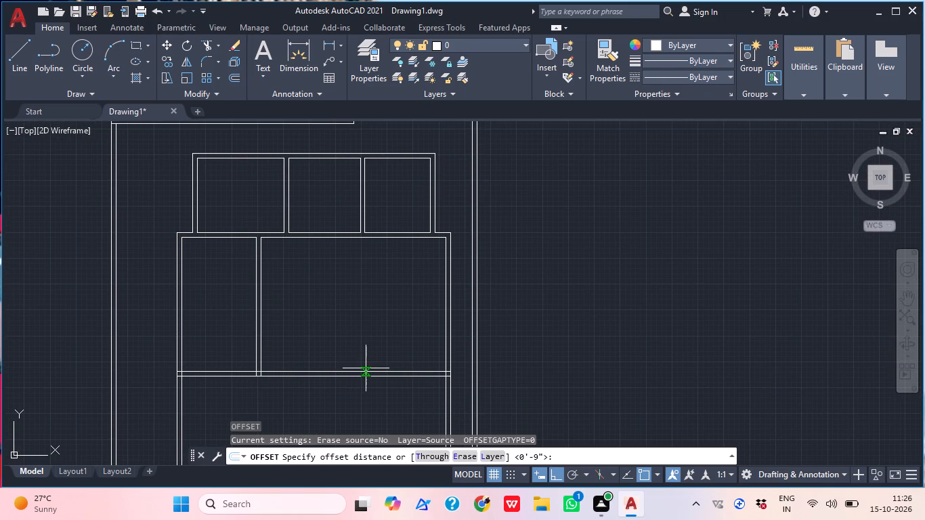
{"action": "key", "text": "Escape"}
Extend both lines of the second upper-room partition down through the wide lower room to the new bottom wall's upper line.
{"action": "type", "text": "EX"}
{"action": "key", "text": "space"}
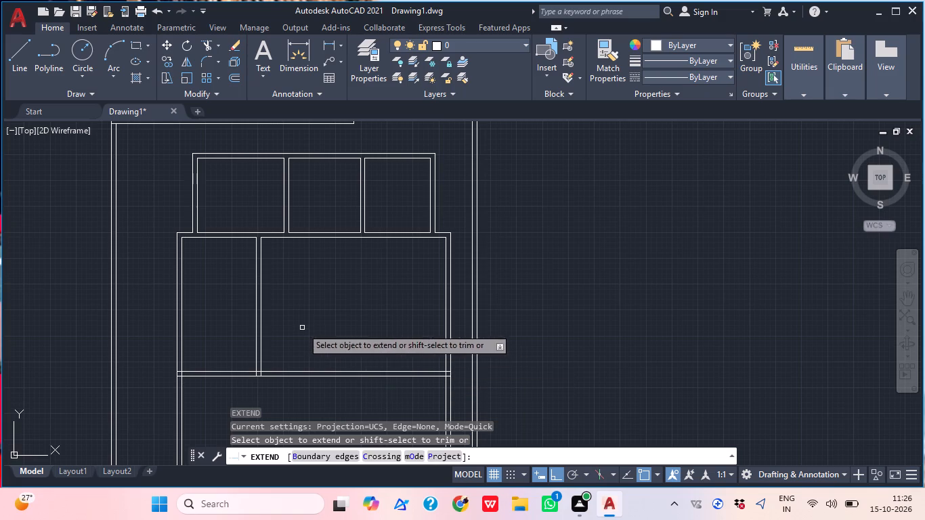
{"action": "left_click", "coordinate": [326, 207]}
{"action": "left_click", "coordinate": [402, 213]}
{"action": "left_click", "coordinate": [345, 207]}
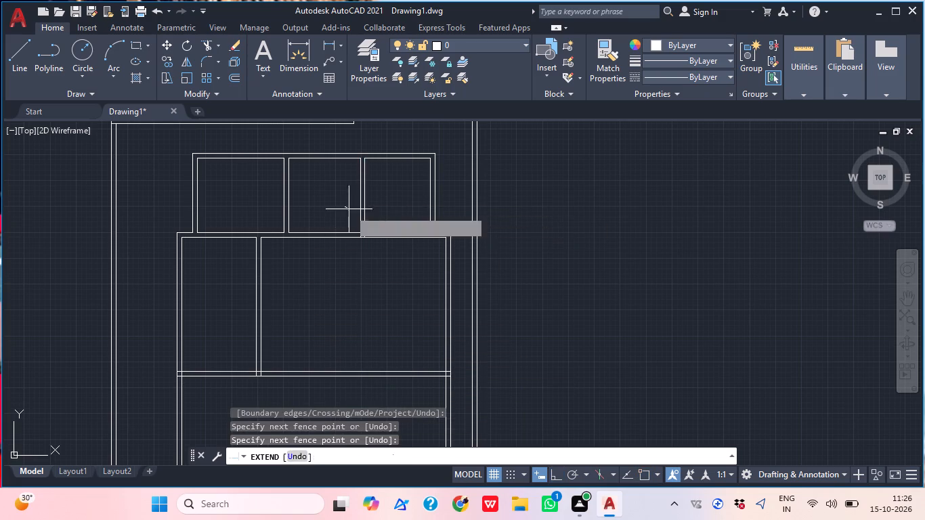
{"action": "left_click", "coordinate": [377, 214]}
{"action": "key", "text": "Escape"}
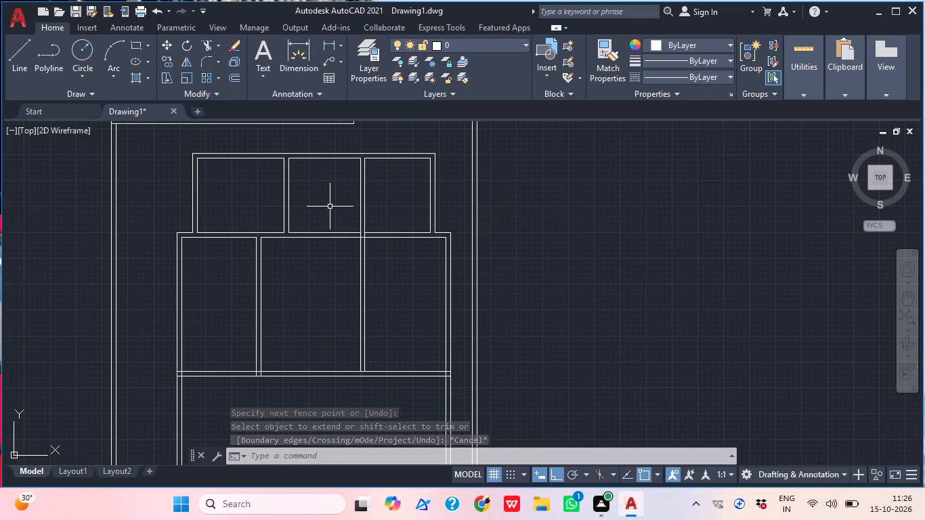
Extend both lines of that lengthened partition across the bottom wall to its lower line.
{"action": "middle_click_drag", "start_coordinate": [467, 295], "coordinate": [501, 293]}
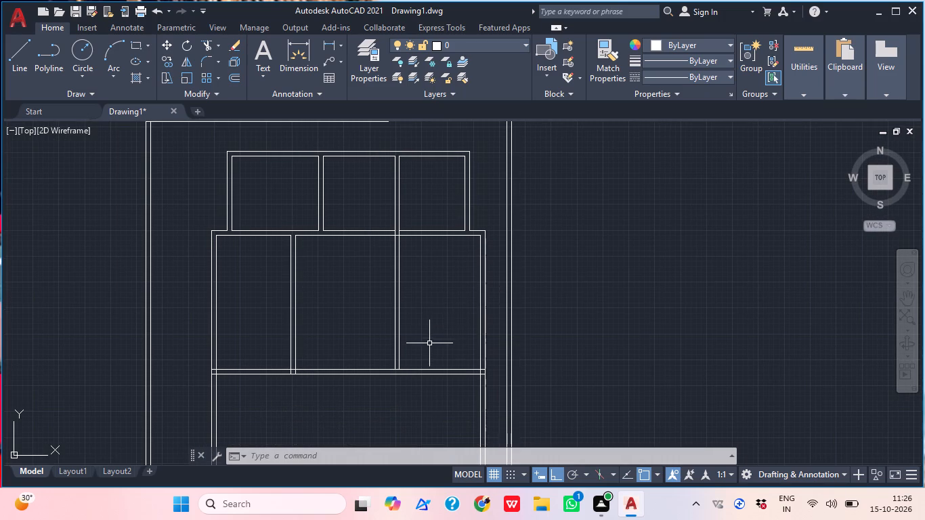
{"action": "key", "text": "Escape"}
{"action": "type", "text": "EX"}
{"action": "key", "text": "space"}
{"action": "left_click", "coordinate": [400, 326]}
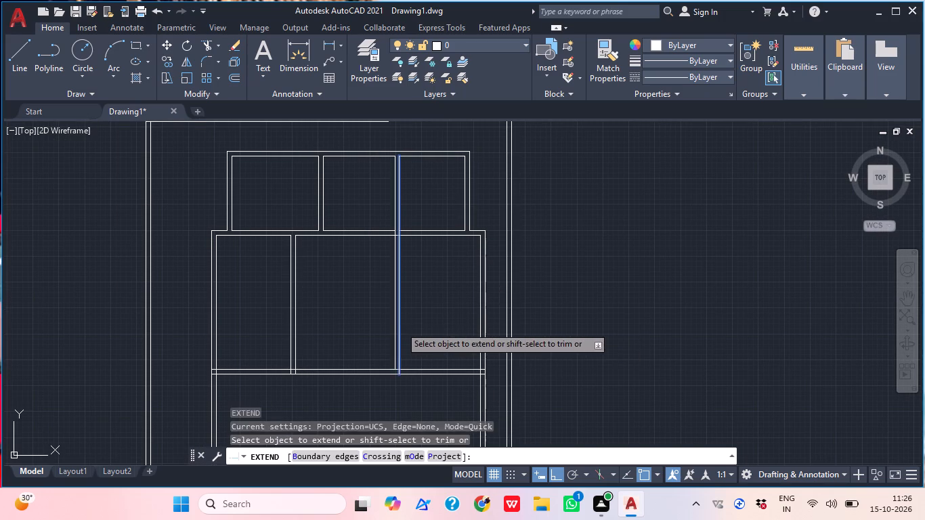
{"action": "left_click", "coordinate": [384, 320]}
{"action": "left_click", "coordinate": [412, 331]}
{"action": "key", "text": "Escape"}
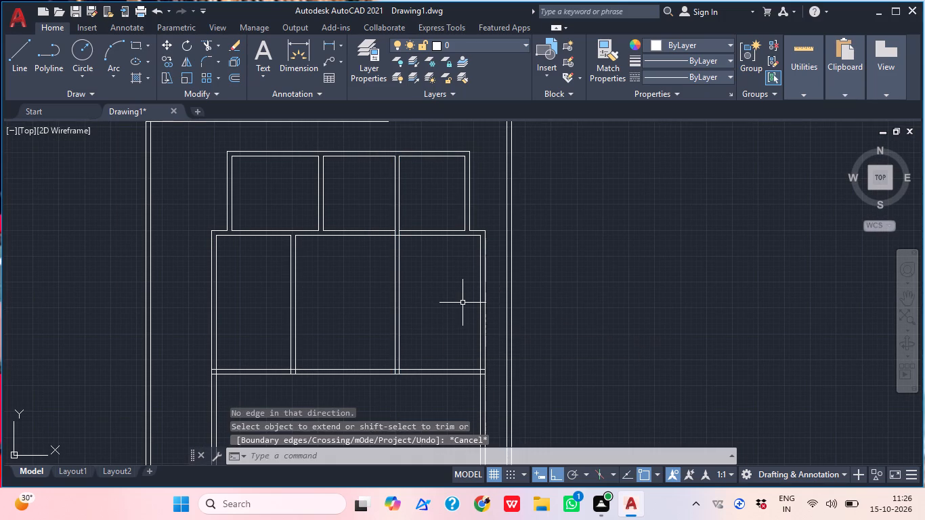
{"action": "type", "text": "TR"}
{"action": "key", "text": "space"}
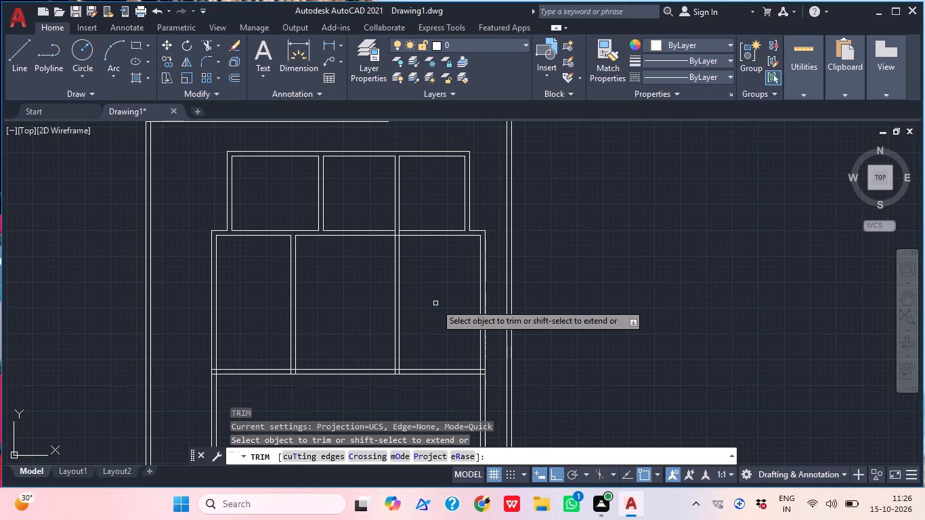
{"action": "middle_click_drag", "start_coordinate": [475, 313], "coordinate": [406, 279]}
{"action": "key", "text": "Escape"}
Offset the inner top wall line 11'6" downward within the lower room on the right side of the plan.
{"action": "middle_click_drag", "start_coordinate": [428, 304], "coordinate": [433, 312]}
{"action": "scroll", "coordinate": [439, 320], "scroll_direction": "down", "scroll_amount": 1}
{"action": "middle_click_drag", "start_coordinate": [433, 312], "coordinate": [463, 346]}
{"action": "scroll", "coordinate": [464, 347], "scroll_direction": "up", "scroll_amount": 1}
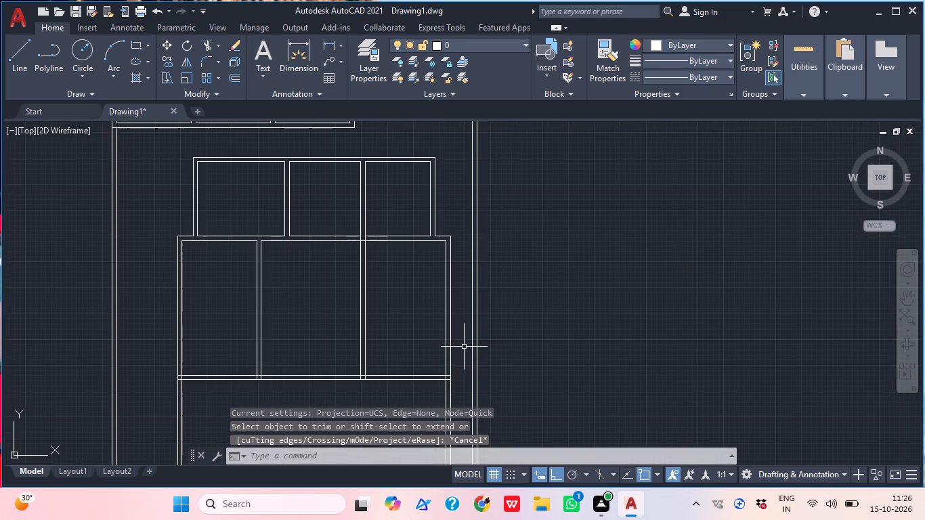
{"action": "type", "text": "O"}
{"action": "key", "text": "space"}
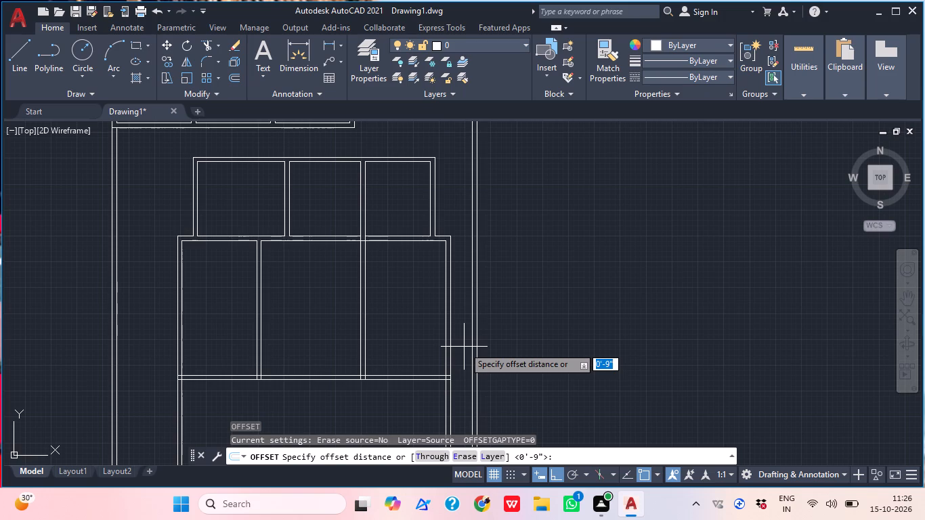
{"action": "type", "text": "111'"}
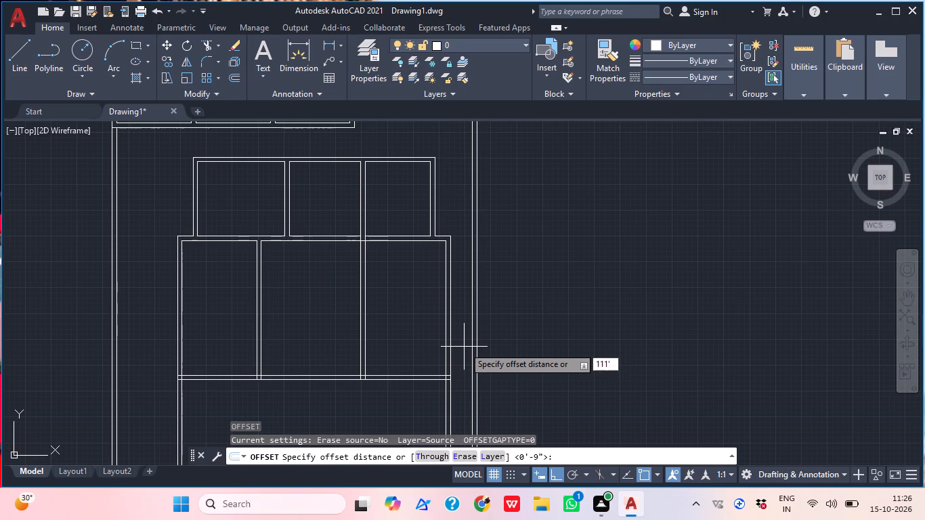
{"action": "key", "text": "BackSpace"}
{"action": "key", "text": "BackSpace"}
{"action": "type", "text": "'6\""}
{"action": "key", "text": "Return"}
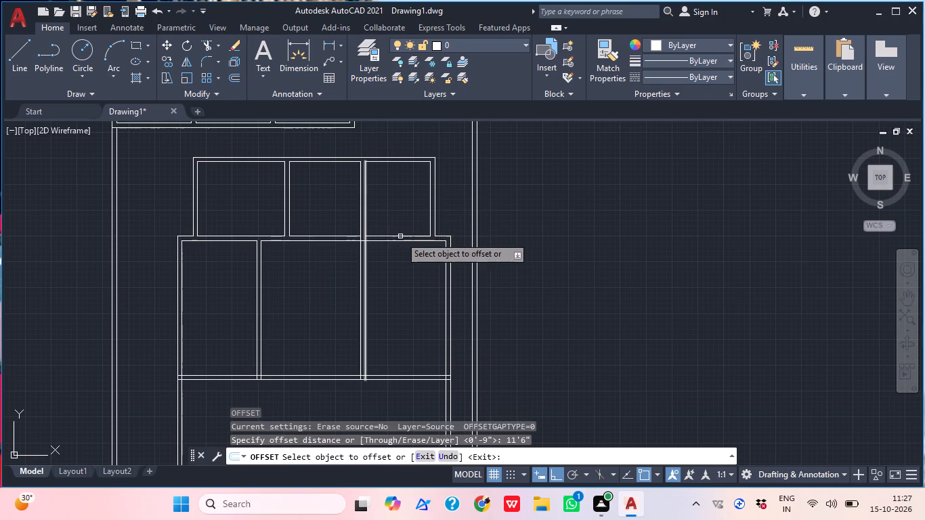
{"action": "left_click", "coordinate": [402, 241]}
{"action": "left_click", "coordinate": [419, 350]}
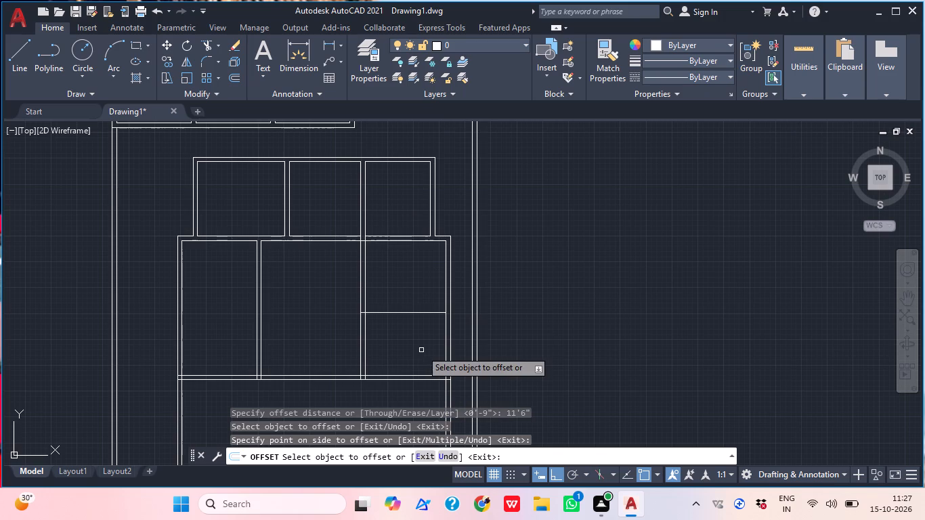
Offset the new horizontal line on the lower room's right side 9" downward to form a wall.
{"action": "key", "text": "space"}
{"action": "key", "text": "space"}
{"action": "type", "text": "9\""}
{"action": "key", "text": "Return"}
{"action": "left_click", "coordinate": [410, 313]}
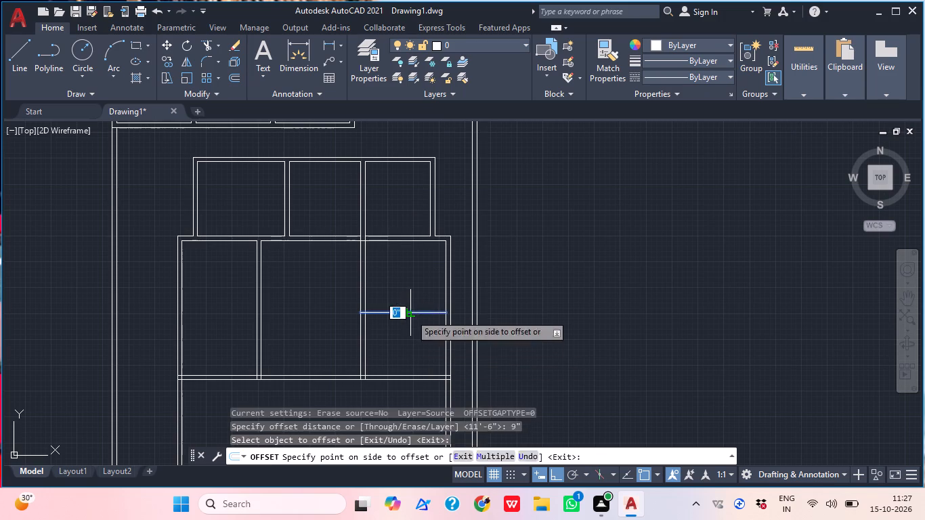
{"action": "left_click", "coordinate": [410, 366]}
{"action": "middle_click_drag", "start_coordinate": [416, 370], "coordinate": [474, 399]}
{"action": "key", "text": "Escape"}
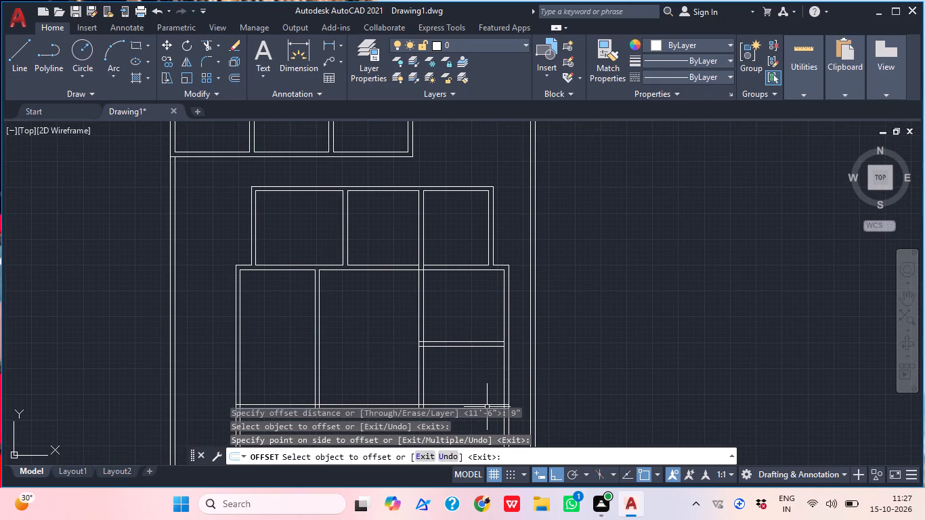
Extend both lines of the new horizontal wall leftward across the lower rooms to the outer left wall line.
{"action": "type", "text": "EX"}
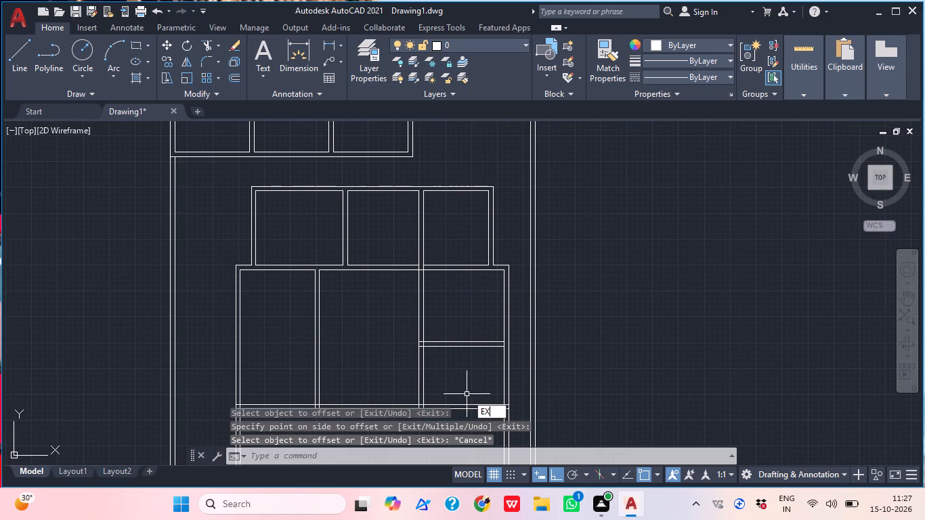
{"action": "key", "text": "space"}
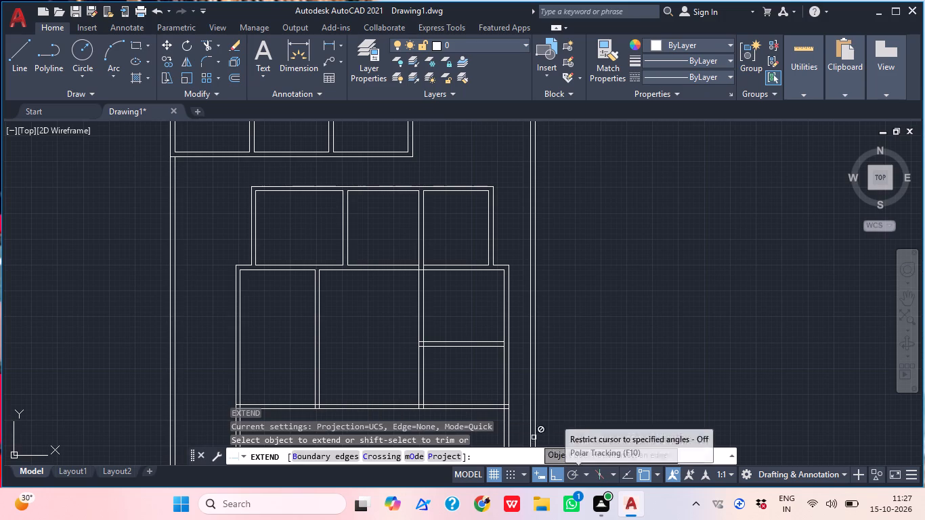
{"action": "middle_click_drag", "start_coordinate": [448, 376], "coordinate": [500, 374]}
{"action": "left_click", "coordinate": [513, 359]}
{"action": "left_click", "coordinate": [498, 328]}
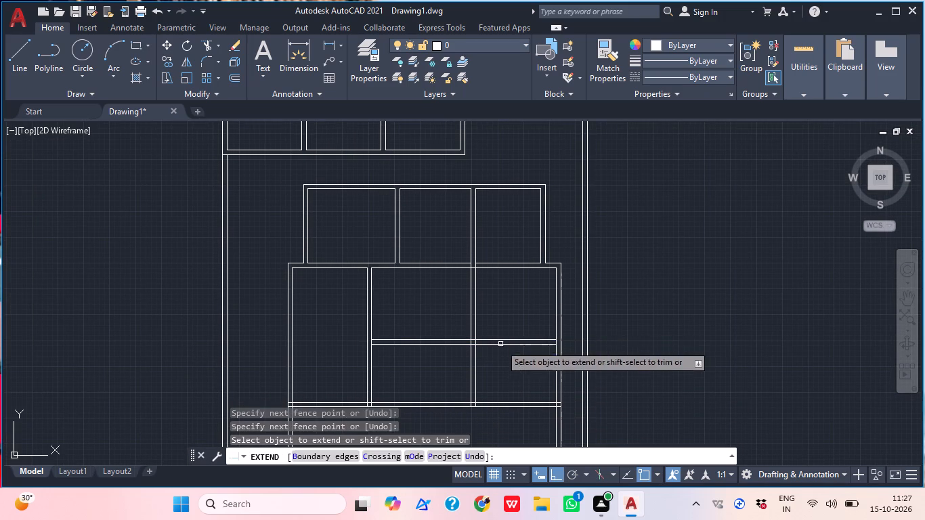
{"action": "left_click", "coordinate": [408, 349]}
{"action": "left_click", "coordinate": [392, 334]}
{"action": "left_click", "coordinate": [411, 357]}
{"action": "left_click", "coordinate": [397, 316]}
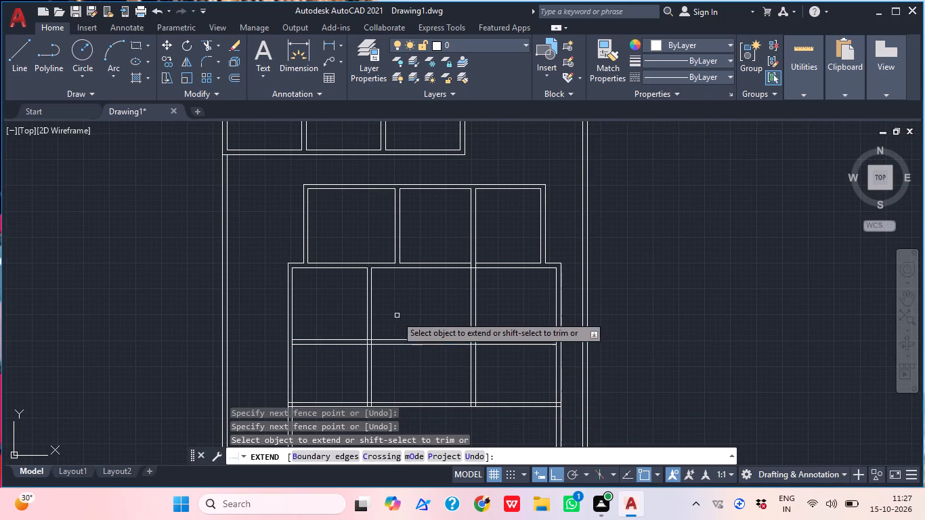
{"action": "left_click", "coordinate": [402, 349]}
{"action": "left_click", "coordinate": [397, 323]}
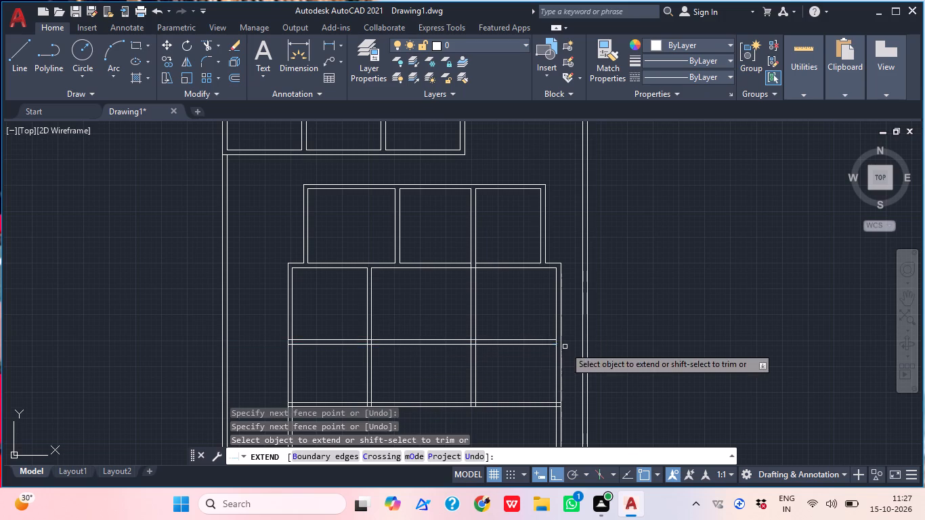
{"action": "key", "text": "Escape"}
Trim the extra wall segments where the new horizontal wall meets the building's left and right walls.
{"action": "middle_click_drag", "start_coordinate": [459, 328], "coordinate": [525, 299]}
{"action": "scroll", "coordinate": [459, 328], "scroll_direction": "down", "scroll_amount": 1}
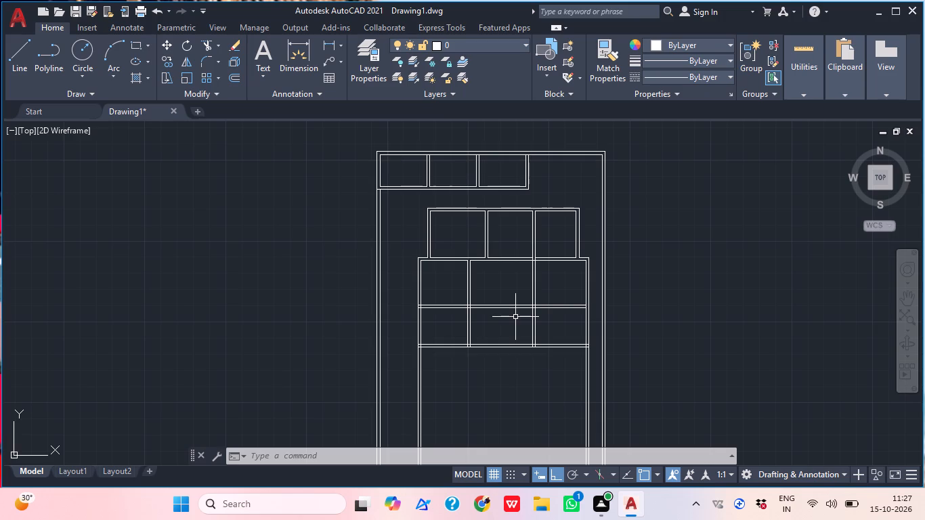
{"action": "middle_click", "coordinate": [432, 342]}
{"action": "scroll", "coordinate": [538, 308], "scroll_direction": "up", "scroll_amount": 1}
{"action": "middle_click_drag", "start_coordinate": [538, 337], "coordinate": [513, 284]}
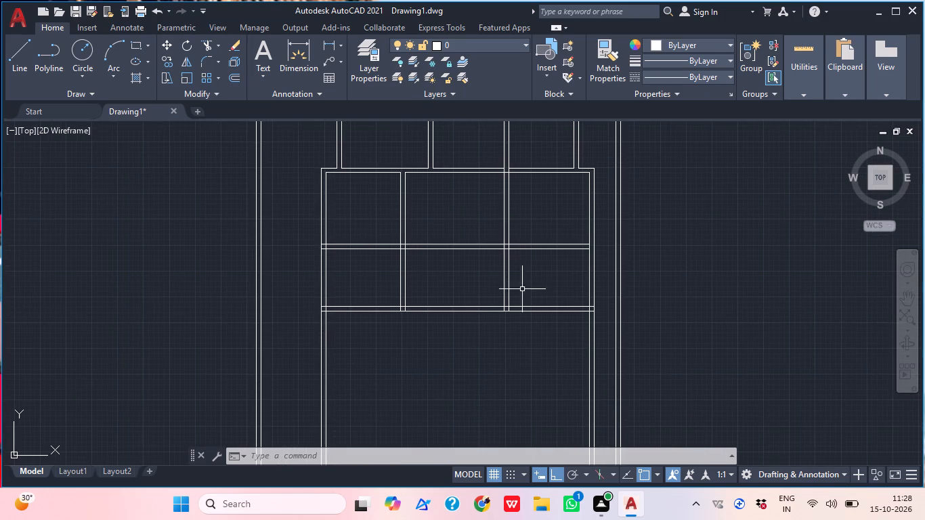
{"action": "key", "text": "Escape"}
{"action": "type", "text": "TR"}
{"action": "key", "text": "space"}
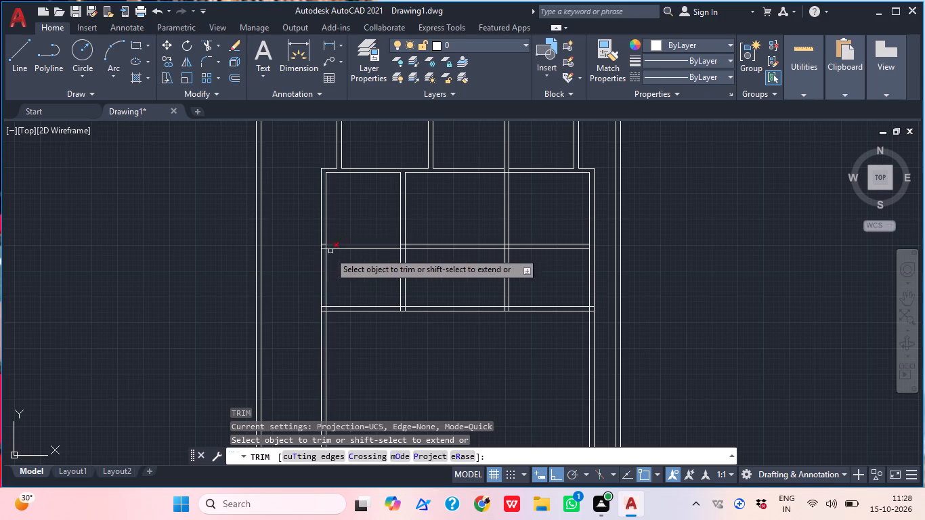
{"action": "scroll", "coordinate": [319, 257], "scroll_direction": "up", "scroll_amount": 3}
{"action": "left_click", "coordinate": [339, 200]}
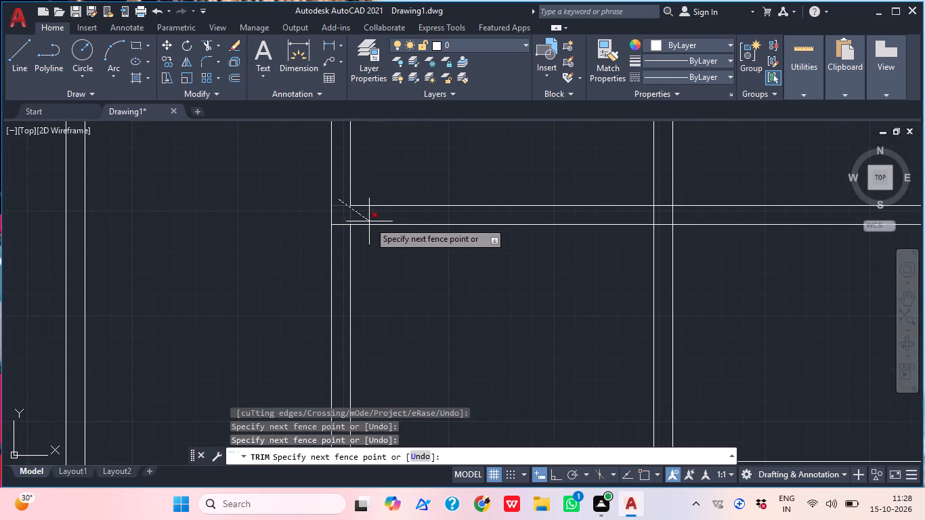
{"action": "left_click", "coordinate": [358, 221]}
{"action": "middle_click_drag", "start_coordinate": [737, 213], "coordinate": [211, 268]}
{"action": "middle_click_drag", "start_coordinate": [620, 265], "coordinate": [281, 253]}
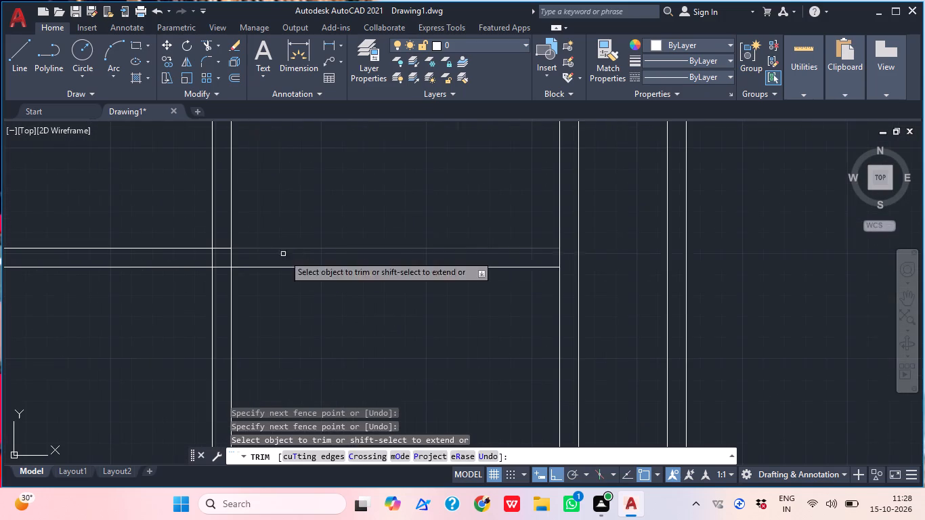
{"action": "scroll", "coordinate": [563, 248], "scroll_direction": "up", "scroll_amount": 1}
{"action": "left_click", "coordinate": [557, 263]}
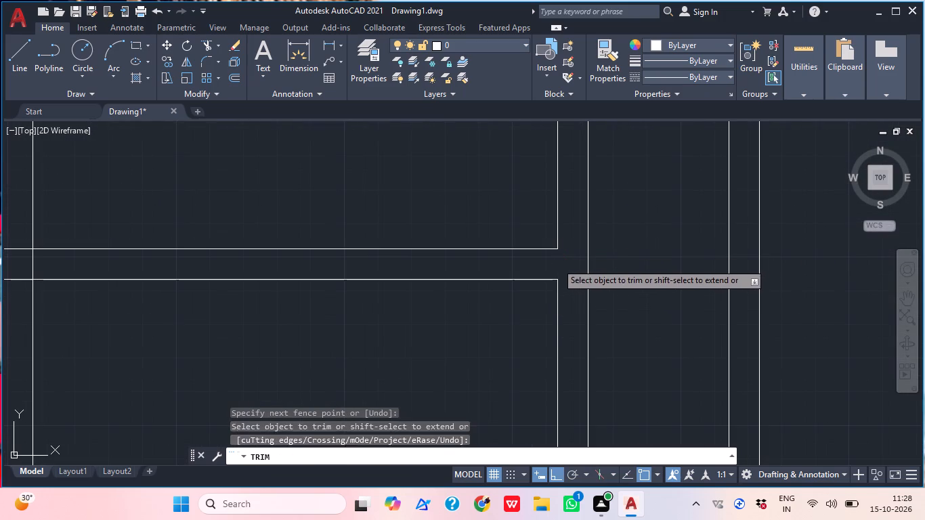
Trim the overlapping line segments where the new horizontal wall crosses the two vertical lower-room partitions, leaving its lower line continuous.
{"action": "scroll", "coordinate": [685, 219], "scroll_direction": "down", "scroll_amount": 2}
{"action": "scroll", "coordinate": [424, 225], "scroll_direction": "up", "scroll_amount": 2}
{"action": "left_click", "coordinate": [438, 263]}
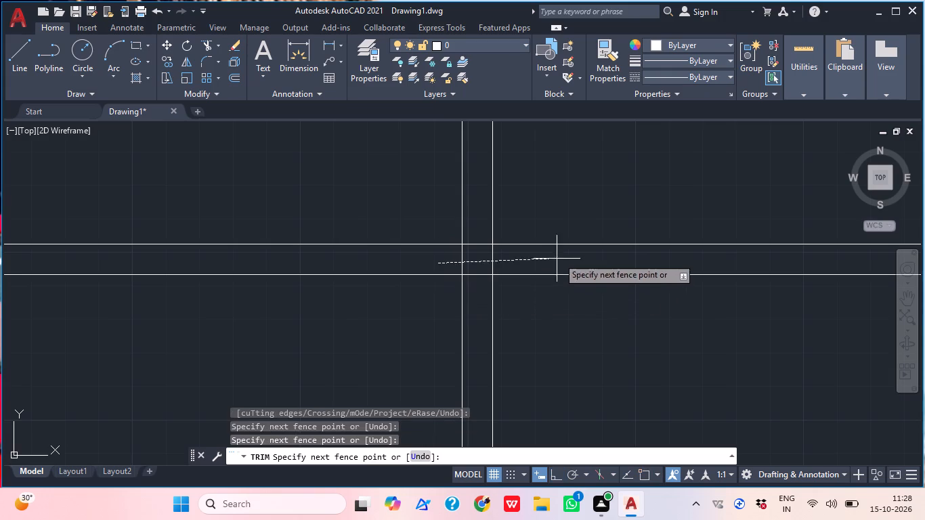
{"action": "left_click", "coordinate": [539, 257]}
{"action": "left_click", "coordinate": [476, 251]}
{"action": "left_click", "coordinate": [476, 234]}
{"action": "middle_click_drag", "start_coordinate": [542, 244], "coordinate": [754, 225]}
{"action": "scroll", "coordinate": [554, 246], "scroll_direction": "down", "scroll_amount": 2}
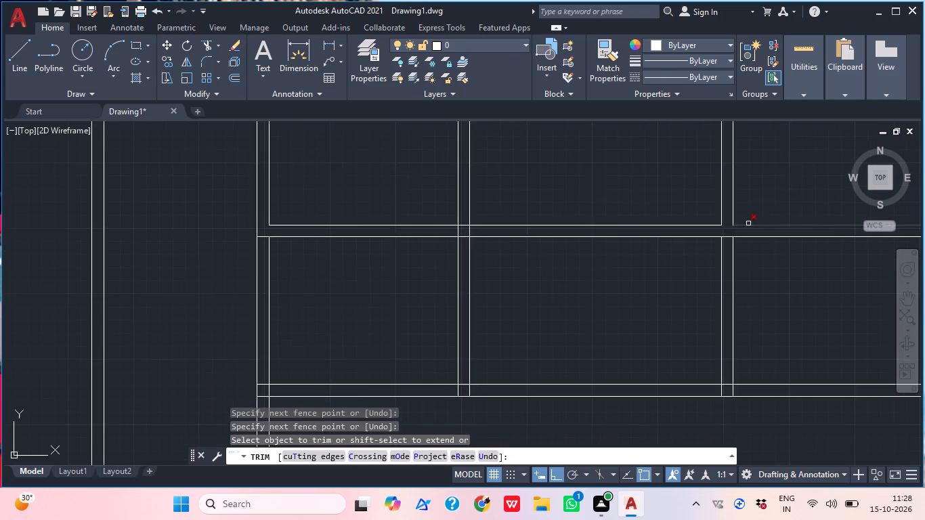
{"action": "scroll", "coordinate": [421, 252], "scroll_direction": "up", "scroll_amount": 2}
{"action": "left_click", "coordinate": [479, 211]}
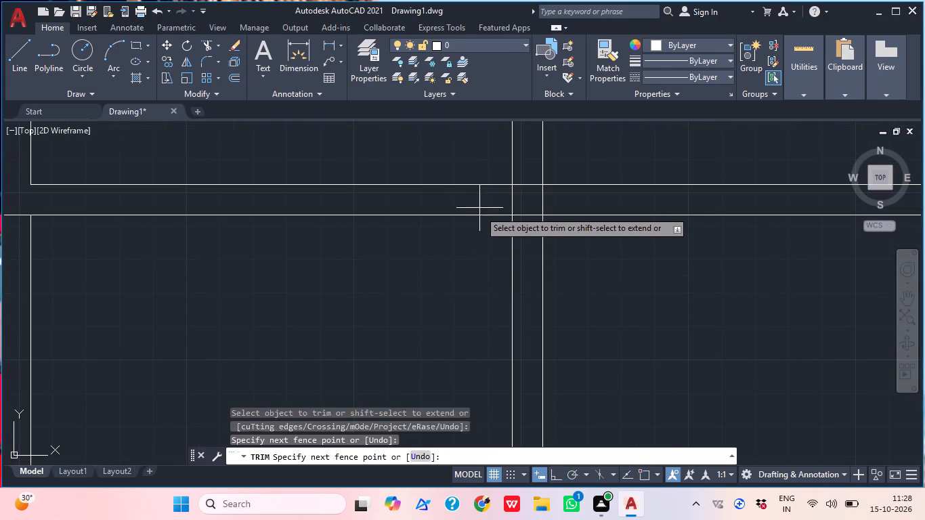
{"action": "left_click", "coordinate": [573, 198]}
{"action": "left_click", "coordinate": [521, 197]}
{"action": "left_click", "coordinate": [533, 168]}
Trim the overlapping segments where the second vertical partition crosses the wall between the upper and lower rooms.
{"action": "scroll", "coordinate": [546, 191], "scroll_direction": "down", "scroll_amount": 3}
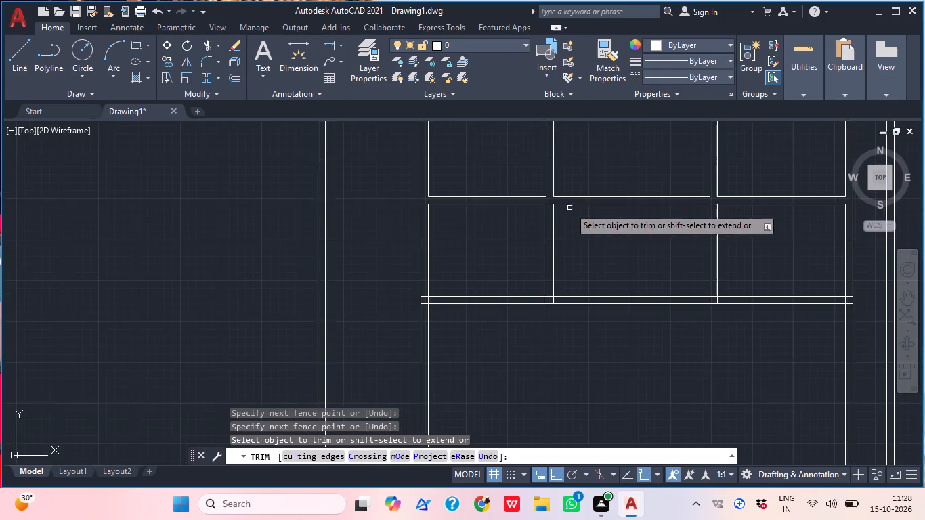
{"action": "middle_click_drag", "start_coordinate": [534, 213], "coordinate": [288, 350]}
{"action": "scroll", "coordinate": [456, 211], "scroll_direction": "up", "scroll_amount": 2}
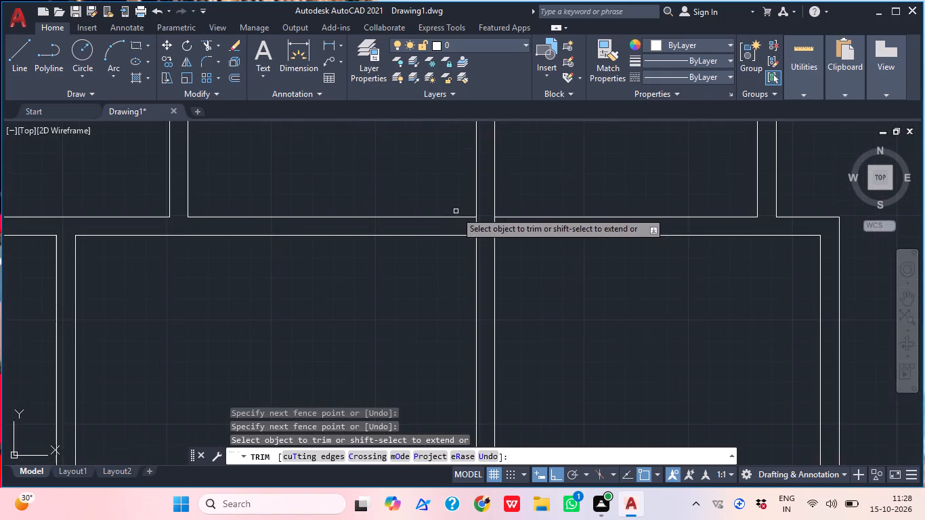
{"action": "scroll", "coordinate": [479, 262], "scroll_direction": "up", "scroll_amount": 2}
{"action": "left_click", "coordinate": [439, 162]}
{"action": "left_click", "coordinate": [573, 154]}
{"action": "left_click", "coordinate": [496, 211]}
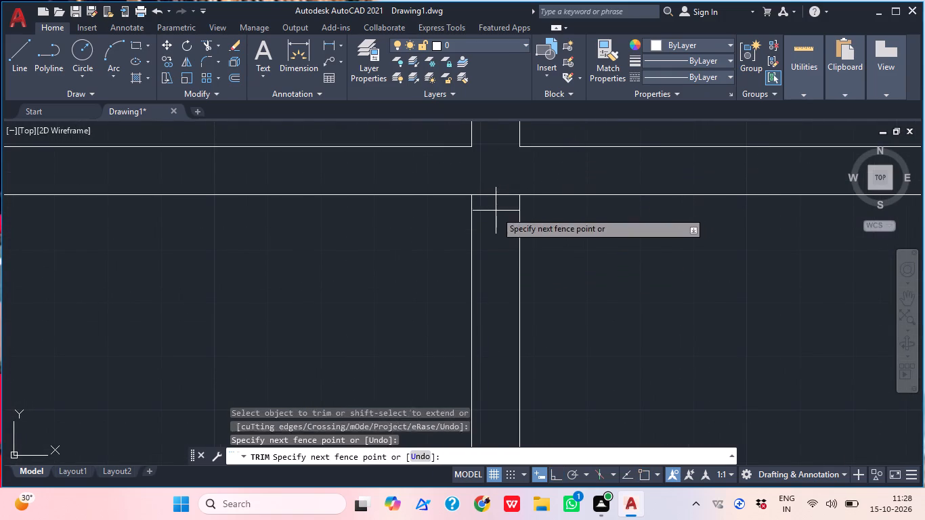
{"action": "left_click", "coordinate": [503, 187]}
{"action": "key", "text": "Escape"}
Examine the cleaned wall junctions and the row of rooms below the new horizontal wall.
{"action": "scroll", "coordinate": [448, 218], "scroll_direction": "down", "scroll_amount": 3}
{"action": "middle_click_drag", "start_coordinate": [530, 272], "coordinate": [522, 299]}
{"action": "scroll", "coordinate": [527, 288], "scroll_direction": "down", "scroll_amount": 1}
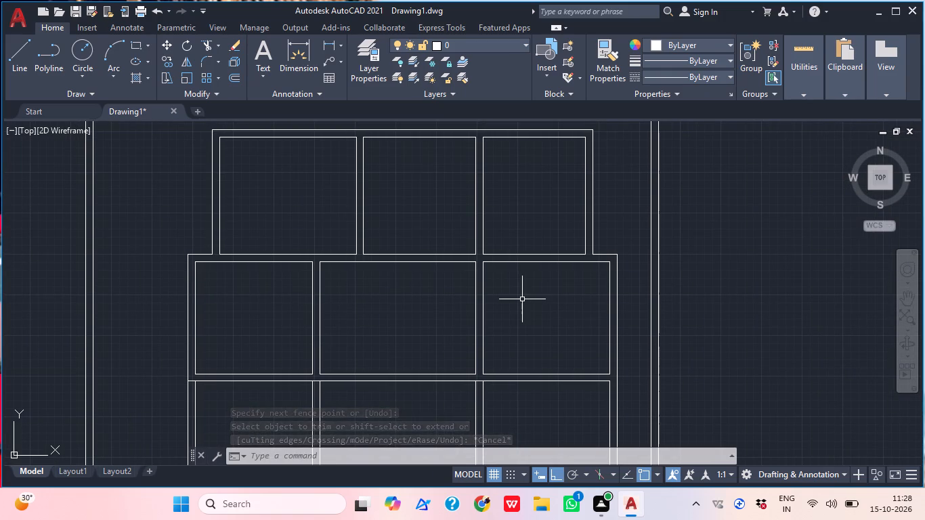
{"action": "middle_click_drag", "start_coordinate": [549, 317], "coordinate": [519, 286]}
{"action": "middle_click_drag", "start_coordinate": [509, 352], "coordinate": [521, 341]}
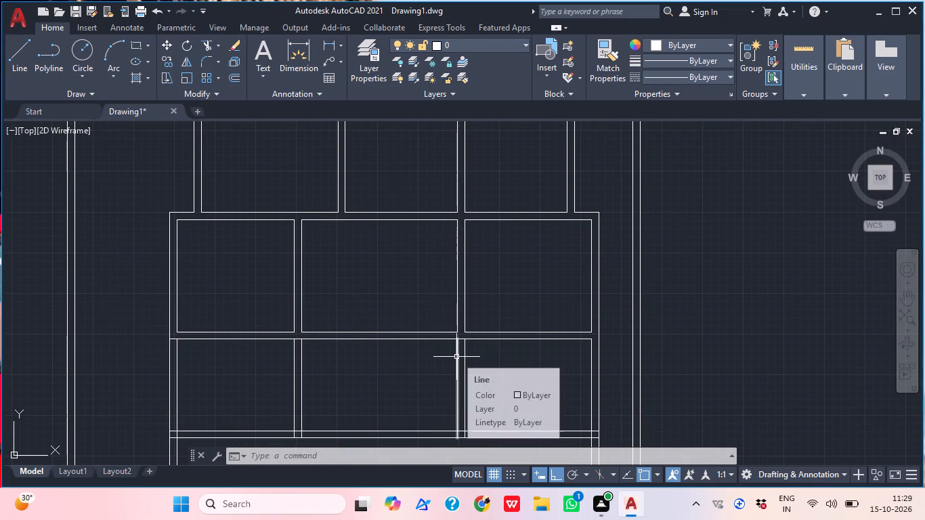
{"action": "middle_click_drag", "start_coordinate": [516, 336], "coordinate": [530, 329]}
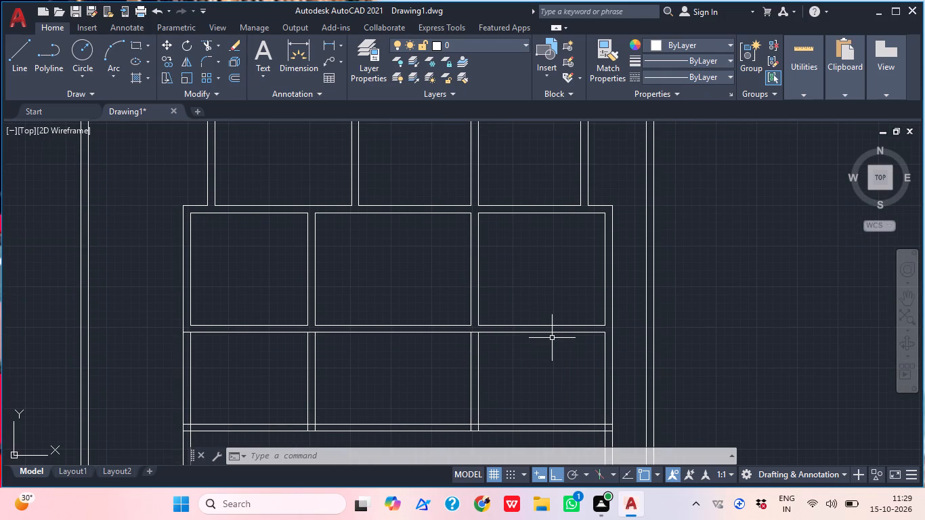
{"action": "left_click", "coordinate": [552, 337]}
{"action": "left_click", "coordinate": [546, 337]}
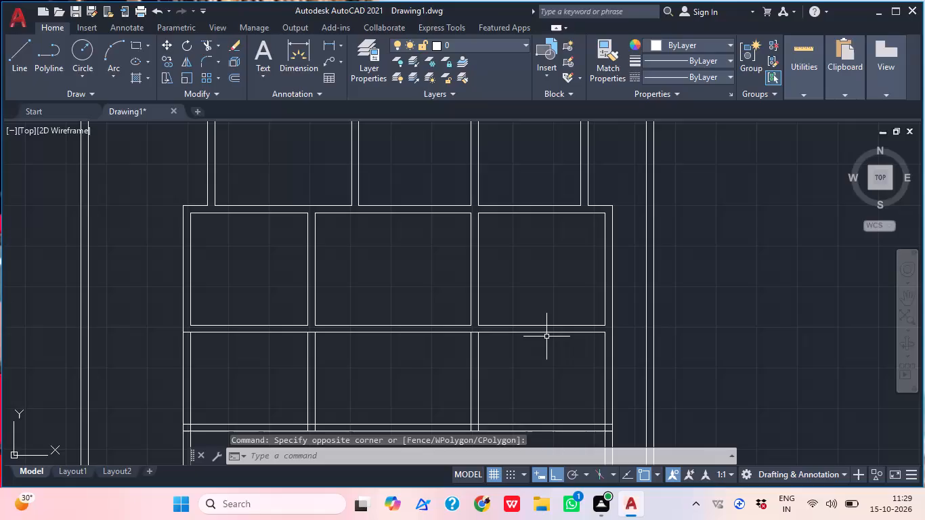
{"action": "middle_click_drag", "start_coordinate": [561, 359], "coordinate": [606, 351]}
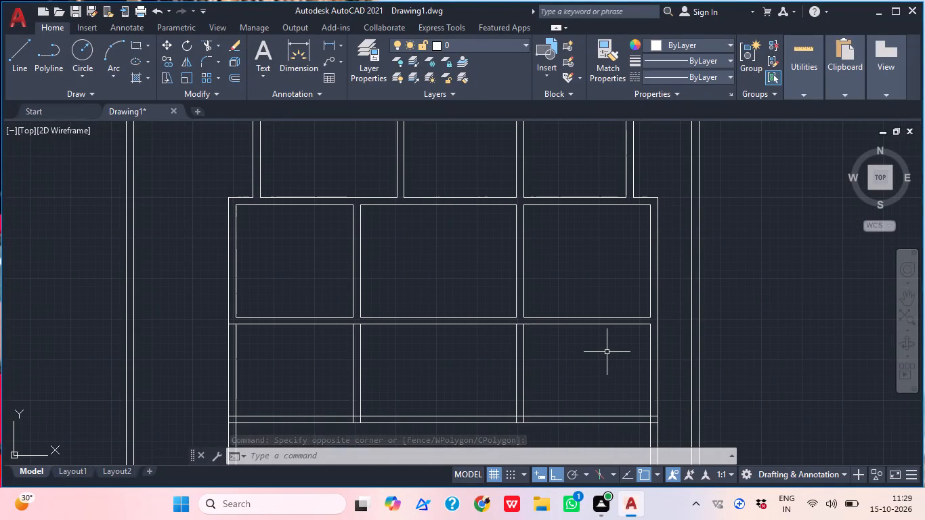
{"action": "middle_click_drag", "start_coordinate": [564, 388], "coordinate": [603, 331]}
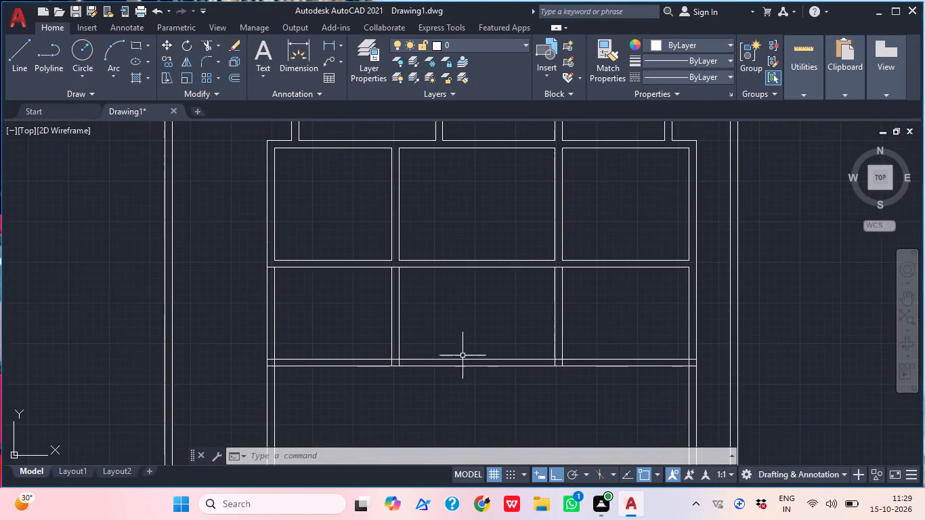
{"action": "middle_click_drag", "start_coordinate": [463, 356], "coordinate": [492, 414]}
{"action": "middle_click_drag", "start_coordinate": [444, 336], "coordinate": [456, 394]}
{"action": "middle_click_drag", "start_coordinate": [383, 319], "coordinate": [419, 230]}
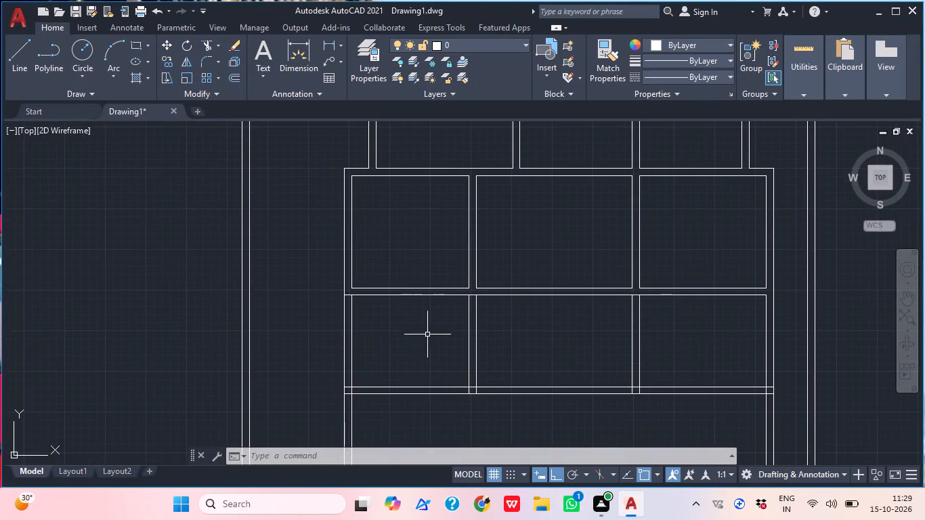
{"action": "middle_click_drag", "start_coordinate": [432, 345], "coordinate": [414, 318]}
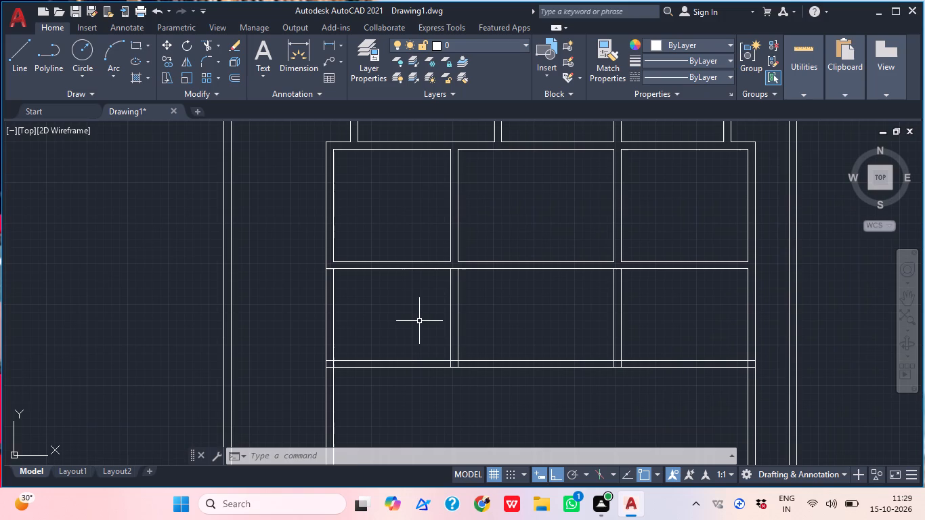
Offset the lower block's outer left wall line 2'6" inward.
{"action": "type", "text": "O"}
{"action": "key", "text": "space"}
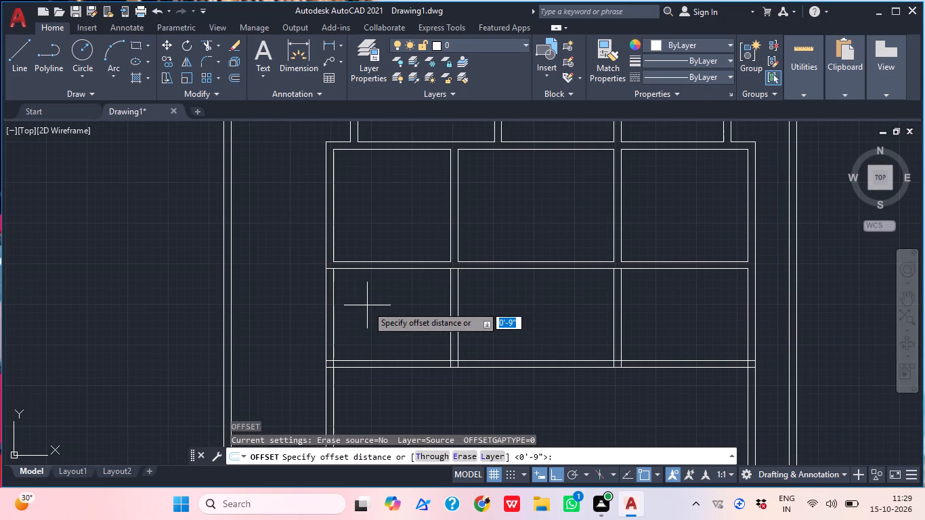
{"action": "type", "text": "2'6\""}
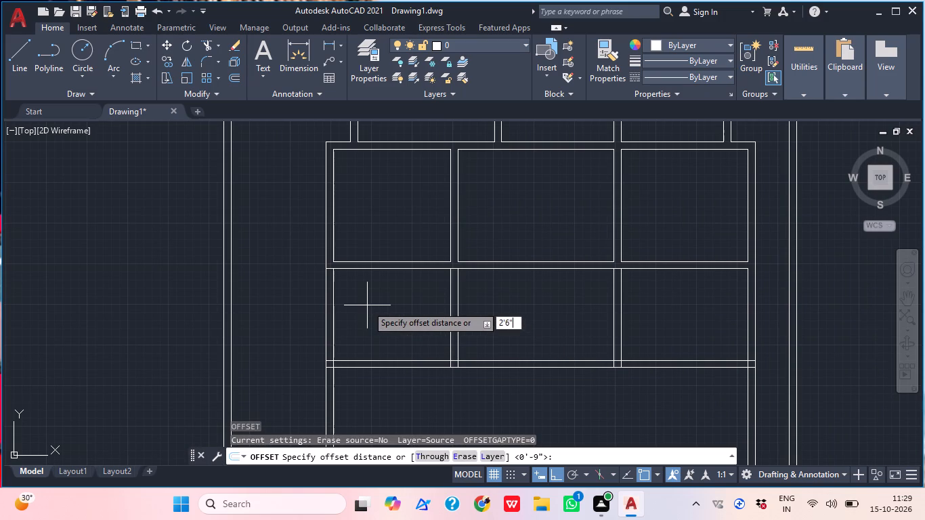
{"action": "key", "text": "Return"}
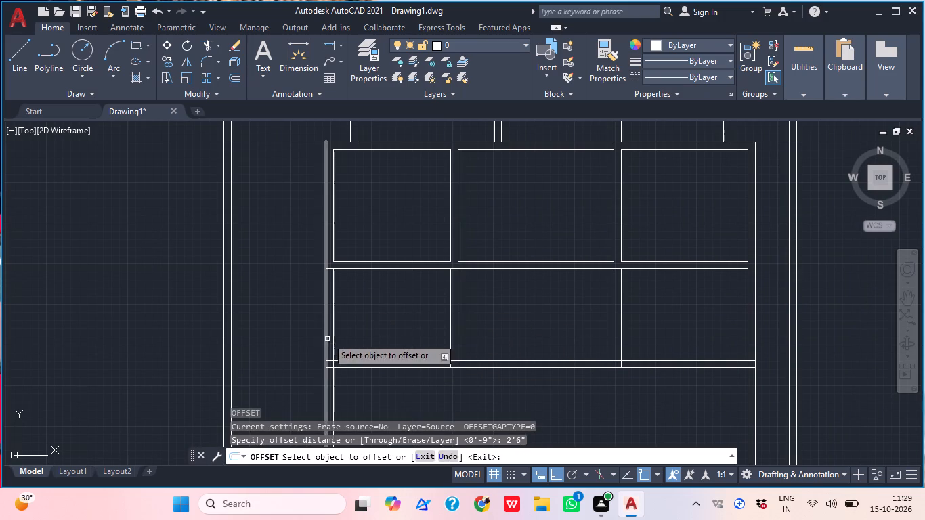
{"action": "left_click", "coordinate": [324, 330]}
{"action": "left_click", "coordinate": [392, 335]}
{"action": "key", "text": "space"}
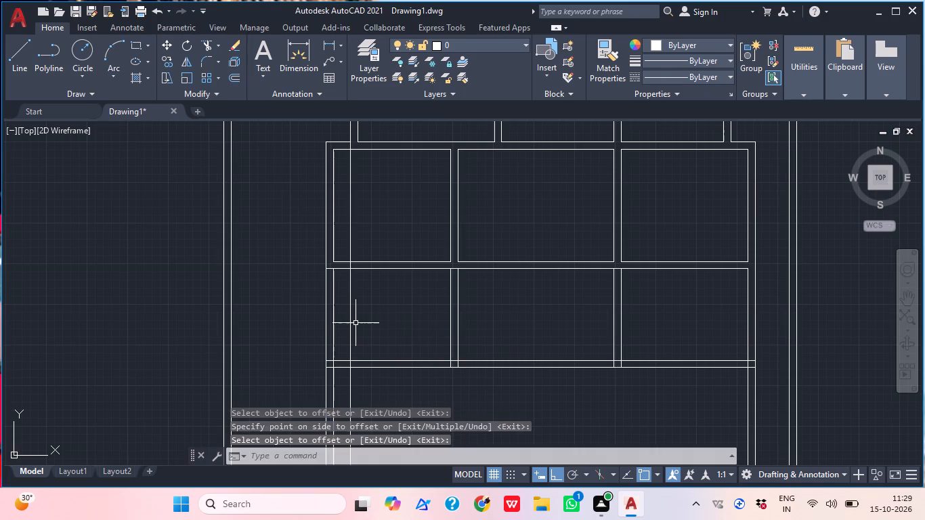
Offset the new vertical line another 9" inward to form a wall.
{"action": "key", "text": "space"}
{"action": "type", "text": "9\""}
{"action": "key", "text": "Return"}
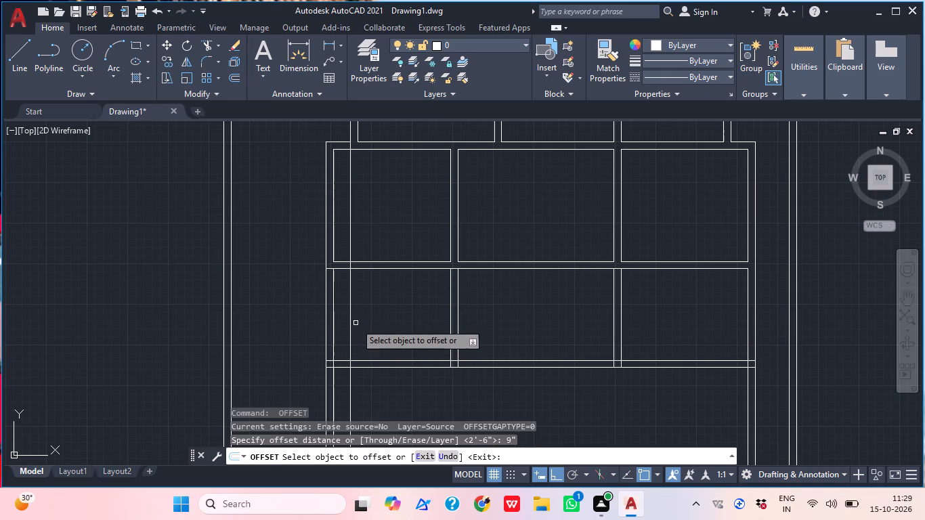
{"action": "left_click", "coordinate": [351, 319]}
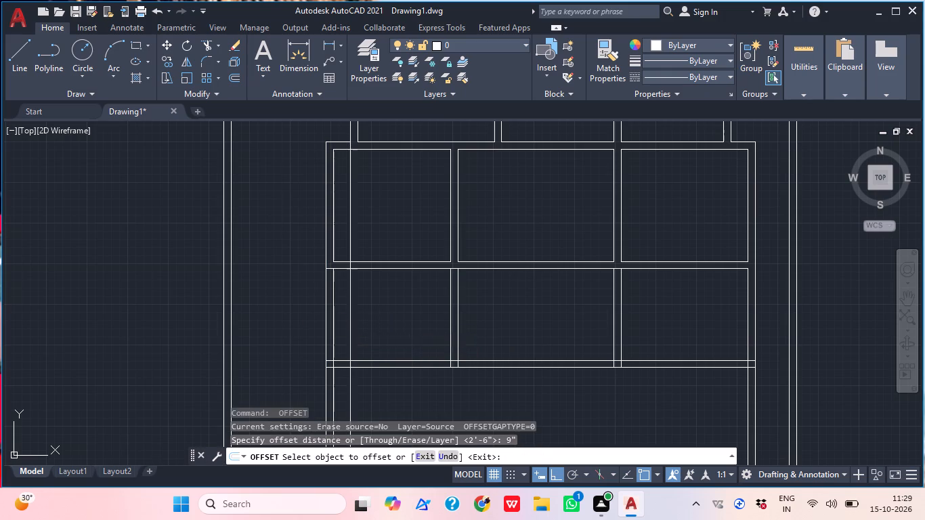
{"action": "left_click", "coordinate": [414, 318]}
{"action": "key", "text": "Escape"}
Trim both new vertical wall lines where they pass between the two lines of the horizontal wall.
{"action": "type", "text": "TR"}
{"action": "key", "text": "space"}
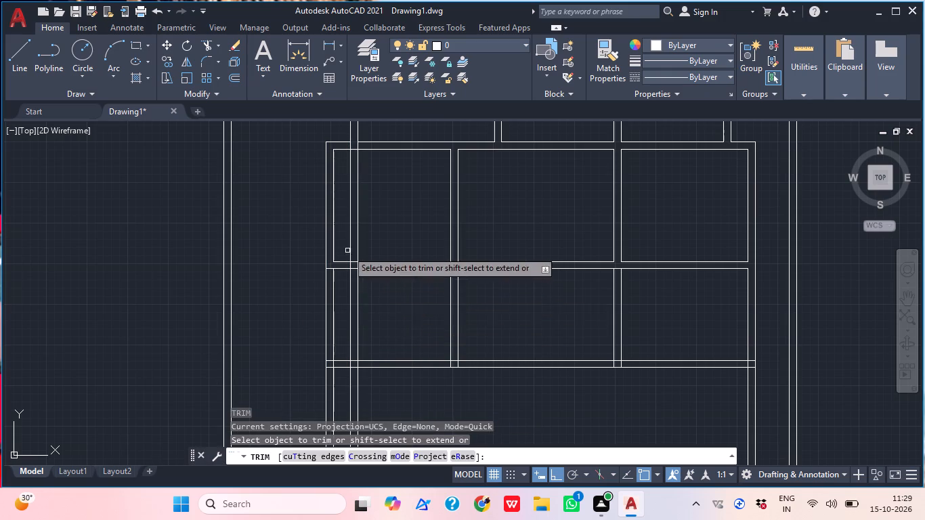
{"action": "scroll", "coordinate": [347, 251], "scroll_direction": "up", "scroll_amount": 3}
{"action": "left_click", "coordinate": [348, 316]}
{"action": "left_click", "coordinate": [389, 311]}
{"action": "key", "text": "Escape"}
Erase the two leftover pieces of the new vertical wall lines inside the room above the horizontal wall.
{"action": "left_click", "coordinate": [393, 269]}
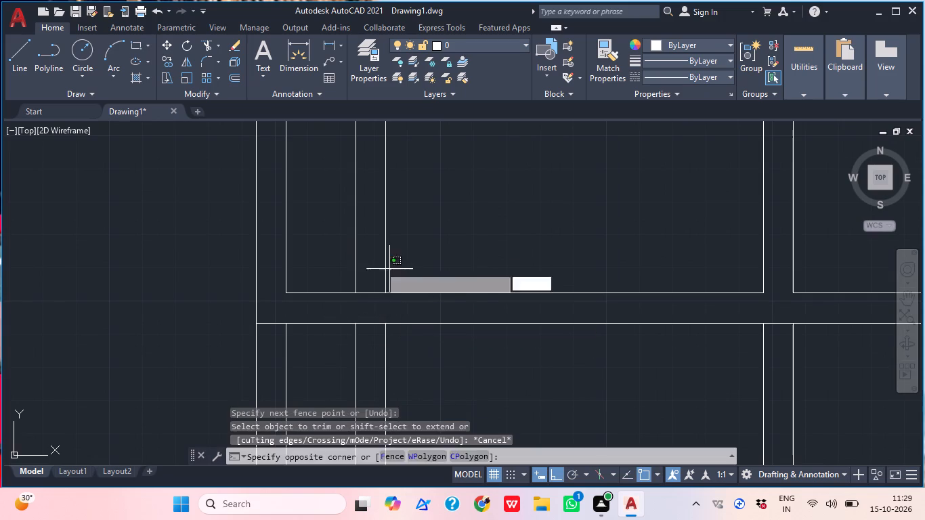
{"action": "left_click", "coordinate": [346, 261]}
{"action": "key", "text": "Delete"}
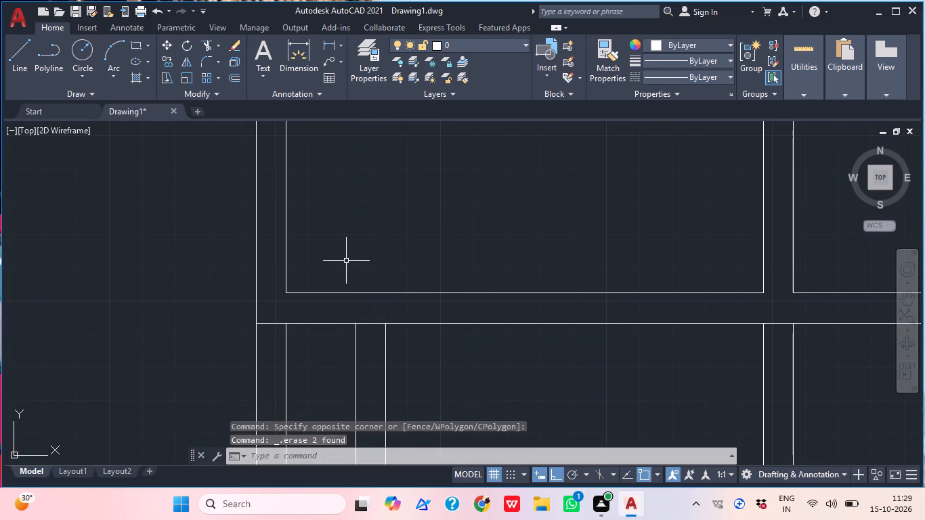
Trim away the original outer left wall lines below the horizontal wall, leaving the inset wall as the boundary.
{"action": "scroll", "coordinate": [423, 325], "scroll_direction": "down", "scroll_amount": 1}
{"action": "middle_click_drag", "start_coordinate": [494, 425], "coordinate": [507, 333]}
{"action": "key", "text": "t"}
{"action": "key", "text": "r"}
{"action": "key", "text": "space"}
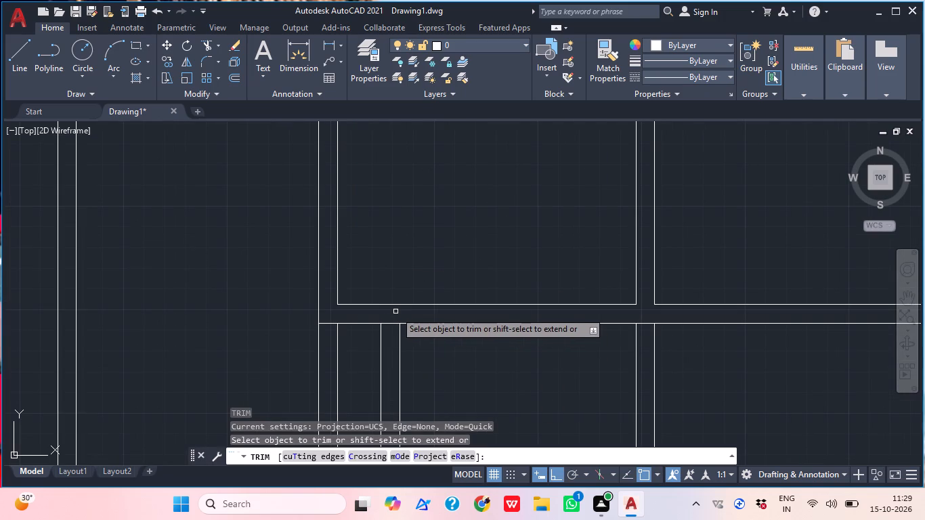
{"action": "left_click", "coordinate": [354, 370]}
{"action": "left_click", "coordinate": [280, 383]}
Trim the ends of the lower horizontal wall's two lines that project beyond the inset left wall.
{"action": "middle_click_drag", "start_coordinate": [353, 376], "coordinate": [375, 216]}
{"action": "scroll", "coordinate": [389, 264], "scroll_direction": "down", "scroll_amount": 2}
{"action": "middle_click_drag", "start_coordinate": [439, 368], "coordinate": [425, 324]}
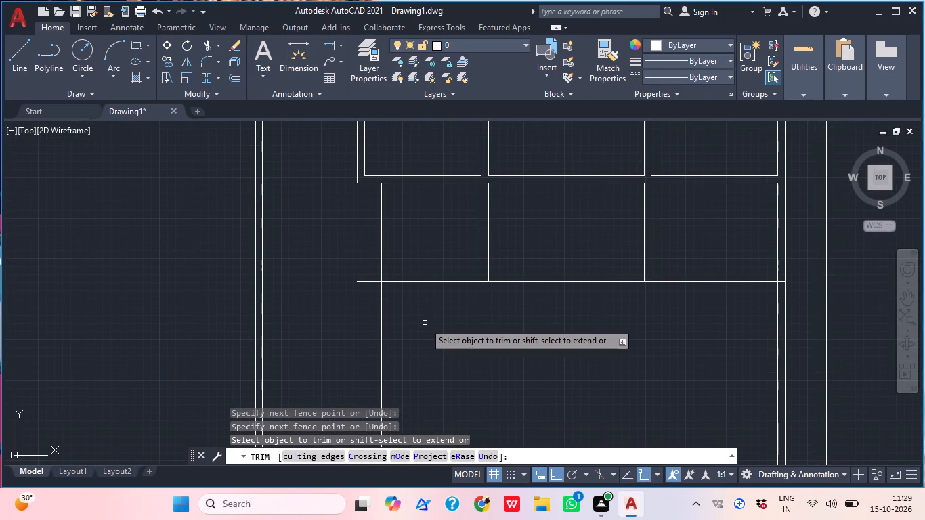
{"action": "middle_click", "coordinate": [416, 337]}
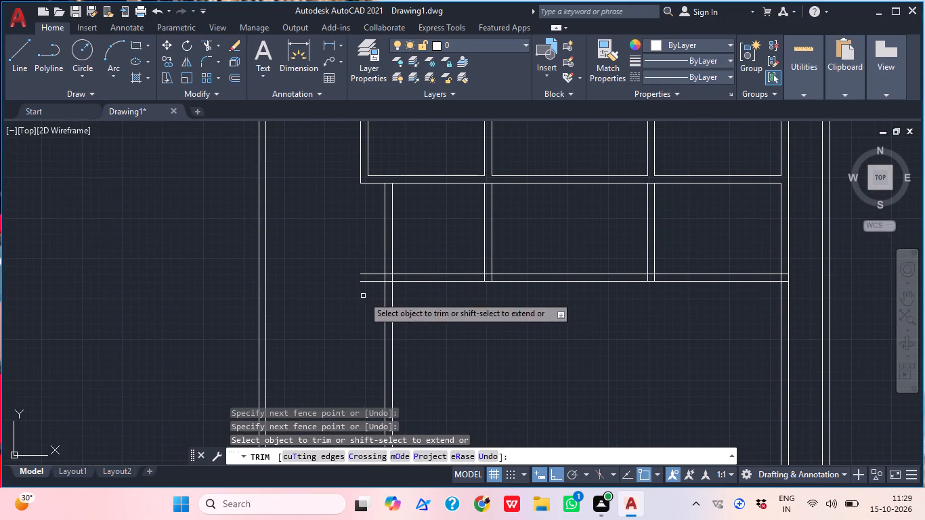
{"action": "left_click_drag", "start_coordinate": [370, 295], "coordinate": [372, 286]}
{"action": "left_click", "coordinate": [368, 232]}
{"action": "middle_click_drag", "start_coordinate": [414, 241], "coordinate": [397, 282]}
{"action": "key", "text": "Escape"}
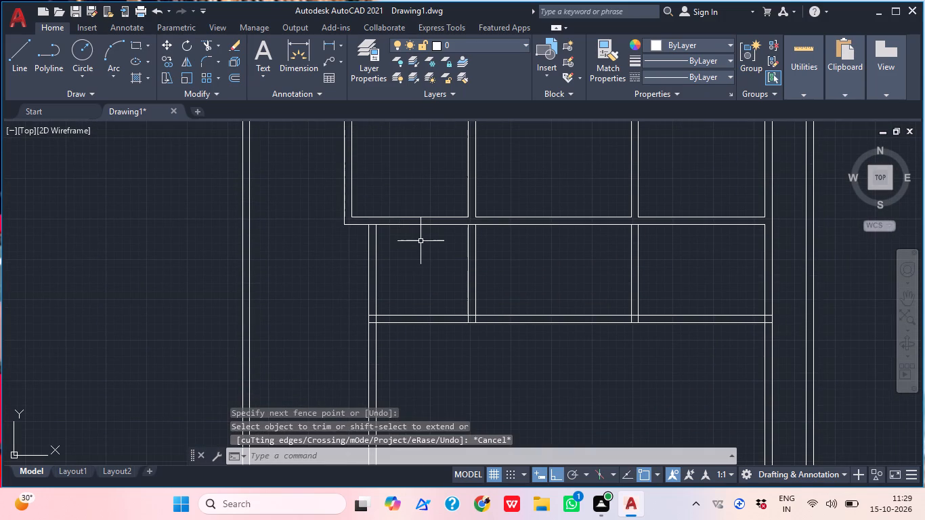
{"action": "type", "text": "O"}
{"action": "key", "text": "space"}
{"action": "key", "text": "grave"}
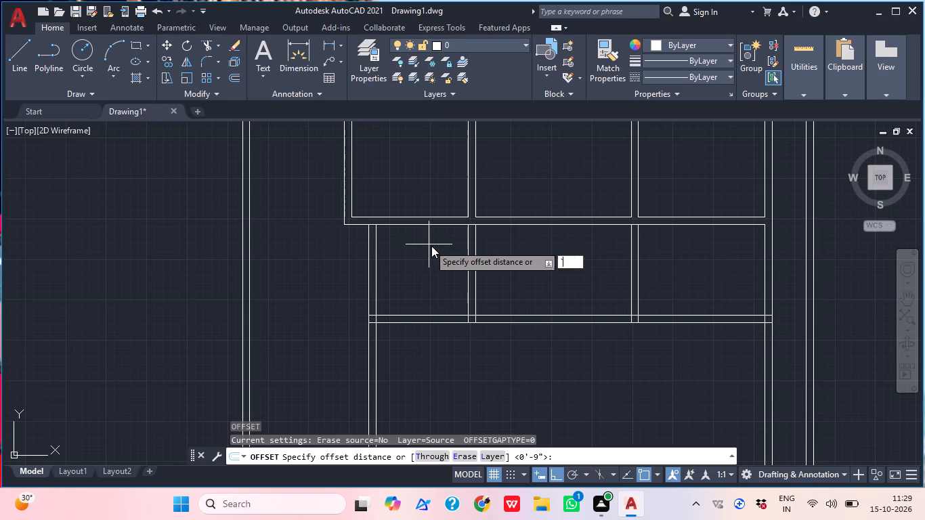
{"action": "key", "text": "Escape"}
Trim the horizontal wall's lower line where it crosses the openings of both vertical partitions in the lower room row.
{"action": "type", "text": "TR"}
{"action": "key", "text": "space"}
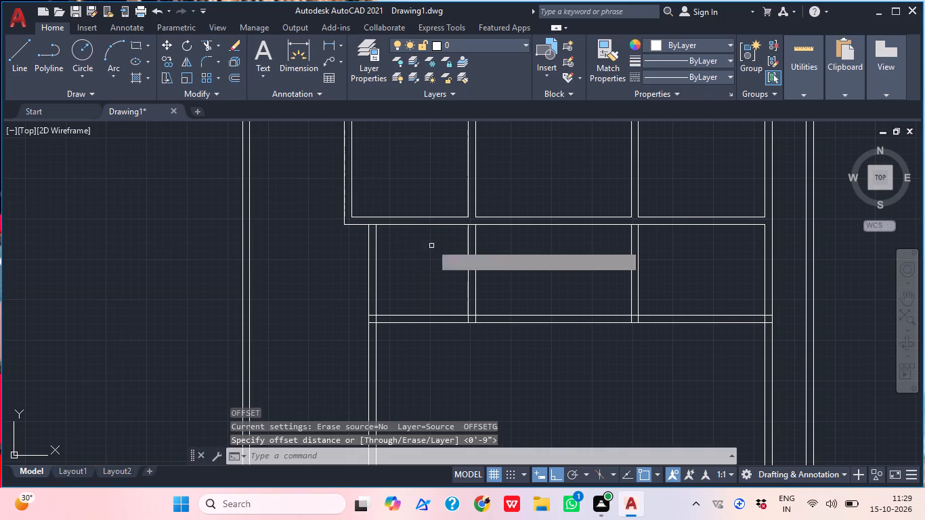
{"action": "scroll", "coordinate": [478, 222], "scroll_direction": "up", "scroll_amount": 3}
{"action": "left_click", "coordinate": [464, 238]}
{"action": "middle_click_drag", "start_coordinate": [544, 228], "coordinate": [563, 255]}
{"action": "scroll", "coordinate": [544, 228], "scroll_direction": "down", "scroll_amount": 2}
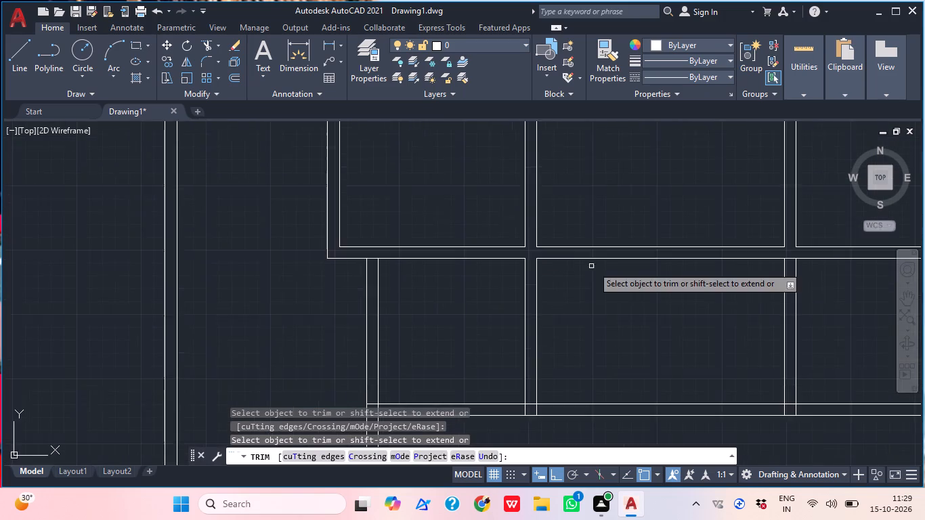
{"action": "middle_click_drag", "start_coordinate": [628, 268], "coordinate": [541, 273]}
{"action": "scroll", "coordinate": [739, 265], "scroll_direction": "up", "scroll_amount": 2}
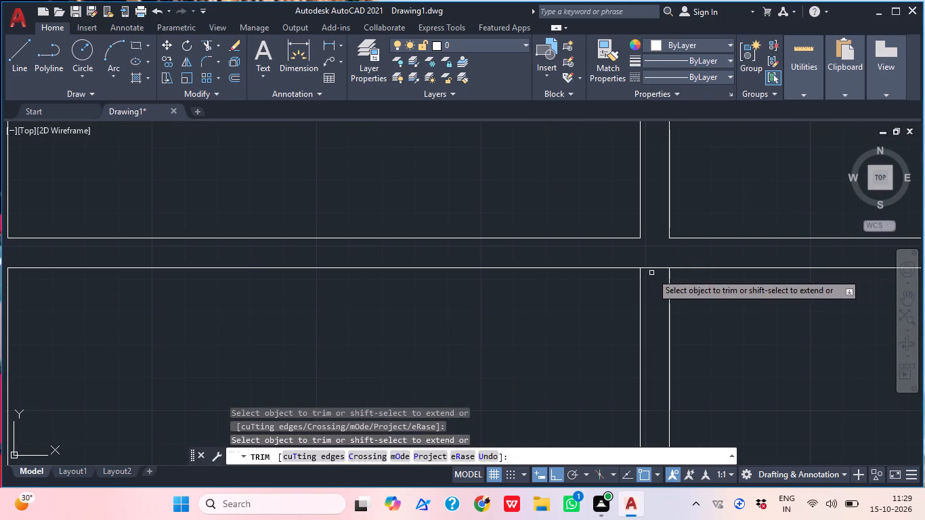
{"action": "left_click", "coordinate": [652, 273]}
{"action": "left_click", "coordinate": [662, 258]}
Trim the junction between the first partition and the bottom horizontal wall, removing the crossing line pieces.
{"action": "scroll", "coordinate": [724, 256], "scroll_direction": "down", "scroll_amount": 3}
{"action": "scroll", "coordinate": [548, 341], "scroll_direction": "up", "scroll_amount": 3}
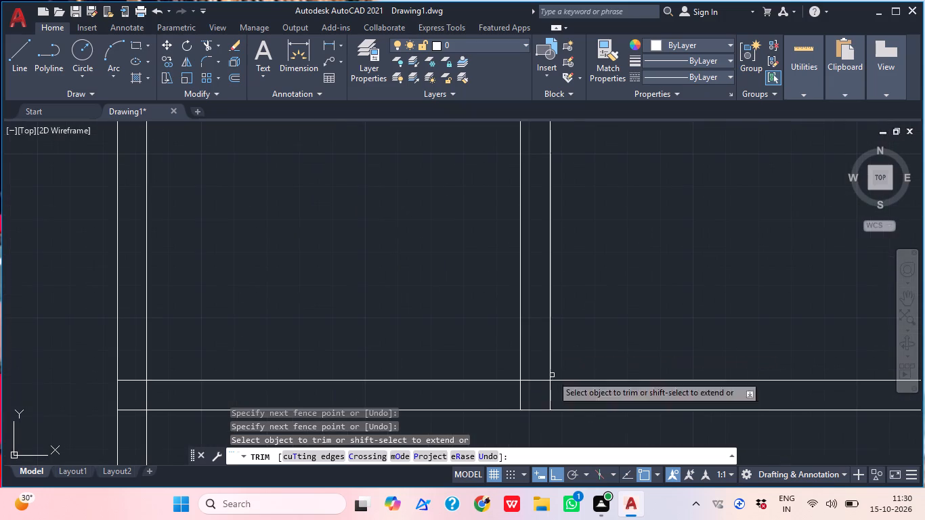
{"action": "left_click", "coordinate": [509, 392]}
{"action": "left_click", "coordinate": [564, 393]}
{"action": "left_click", "coordinate": [536, 395]}
{"action": "left_click", "coordinate": [532, 366]}
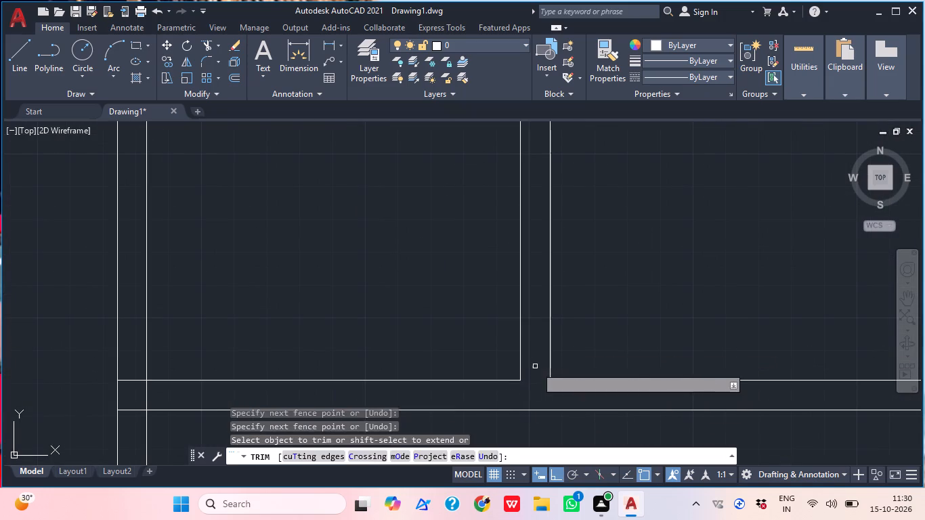
{"action": "scroll", "coordinate": [577, 328], "scroll_direction": "down", "scroll_amount": 3}
{"action": "middle_click_drag", "start_coordinate": [611, 316], "coordinate": [590, 360]}
{"action": "key", "text": "Escape"}
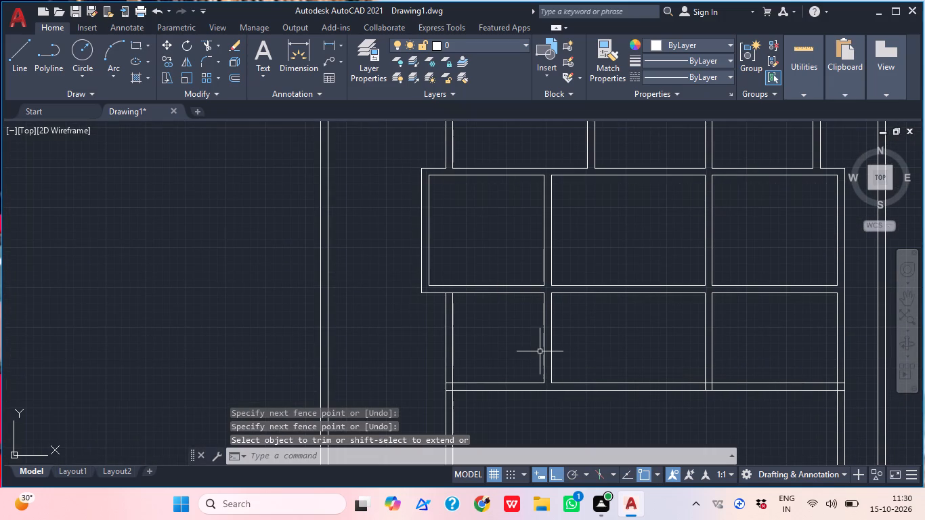
Offset the lower line of the horizontal wall above the lower-left room 3' downward.
{"action": "type", "text": "O"}
{"action": "key", "text": "space"}
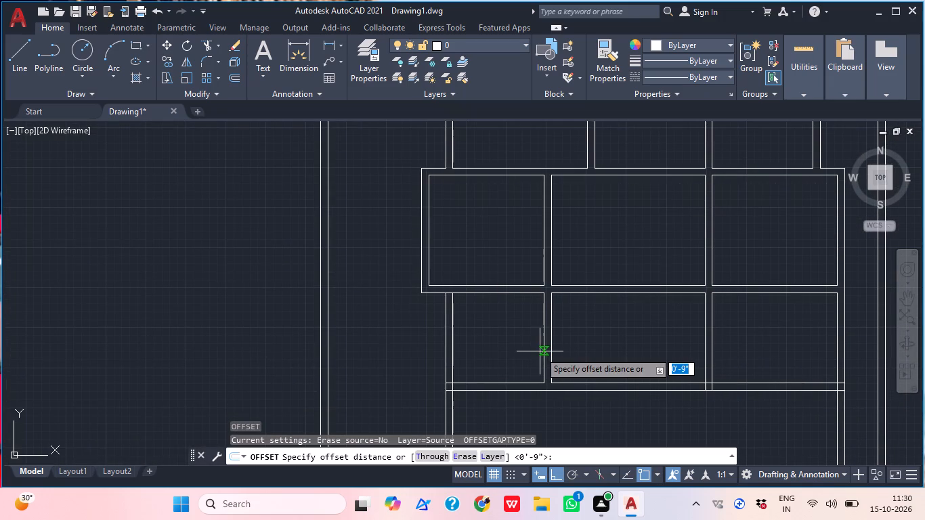
{"action": "type", "text": "3'"}
{"action": "key", "text": "Return"}
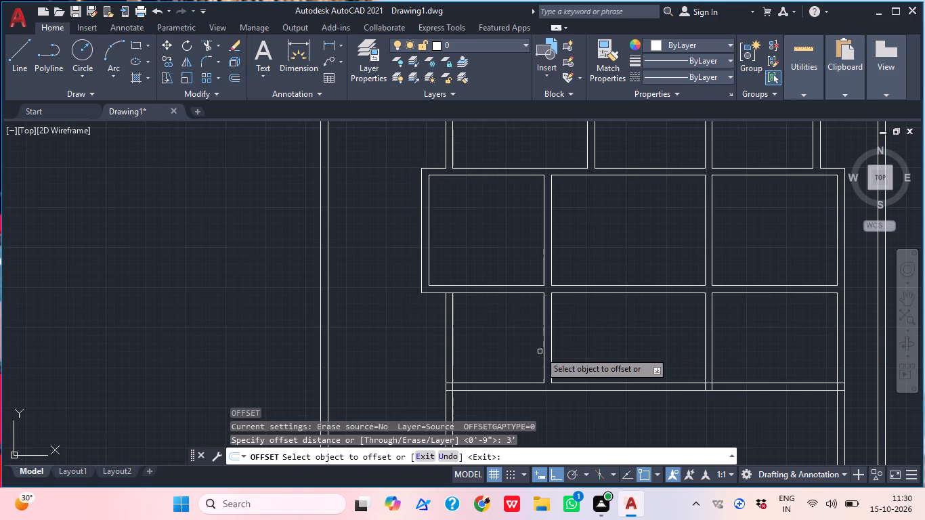
{"action": "left_click", "coordinate": [486, 291]}
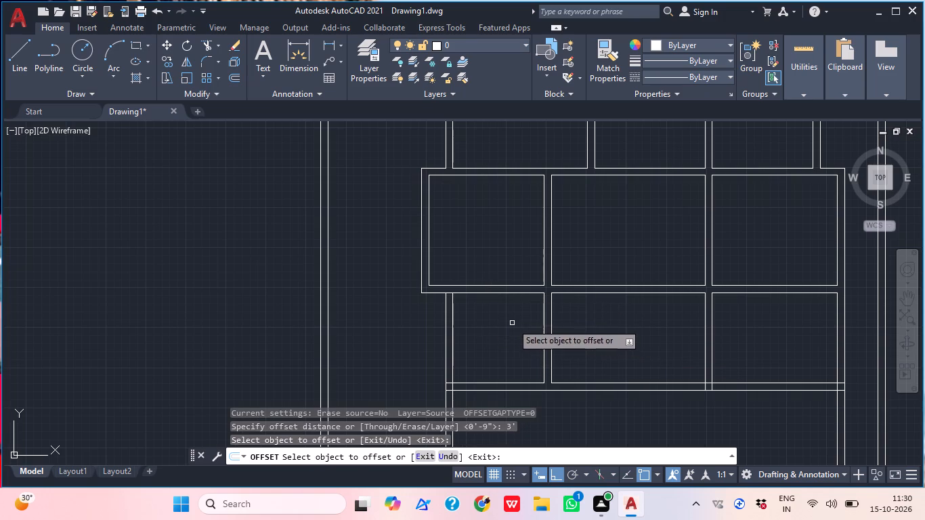
{"action": "left_click", "coordinate": [490, 294]}
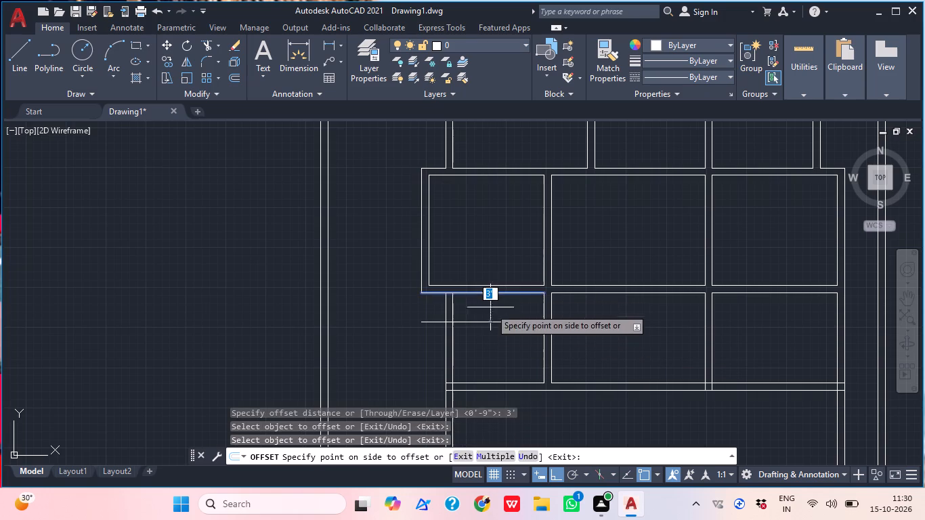
{"action": "left_click_drag", "start_coordinate": [488, 347], "coordinate": [481, 366]}
{"action": "key", "text": "space"}
Offset the new horizontal line 4.5" downward to form a thin partition wall.
{"action": "key", "text": "space"}
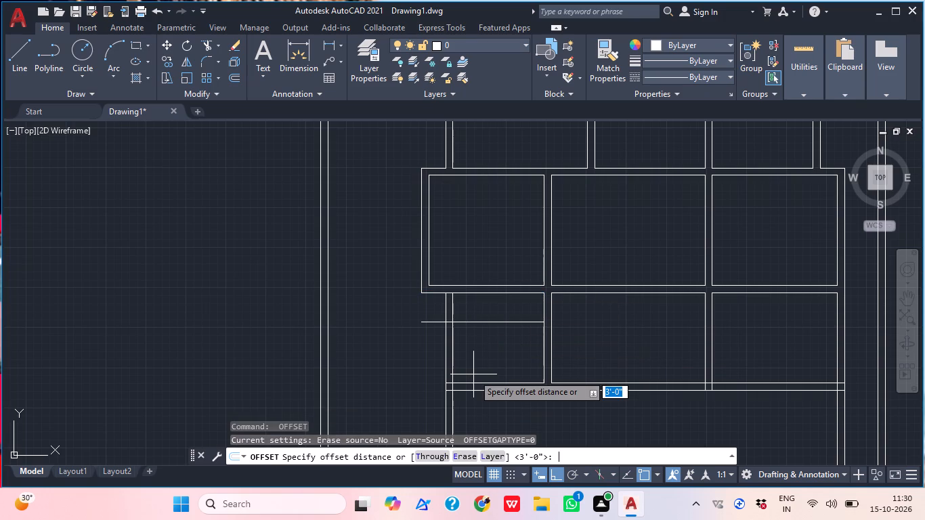
{"action": "type", "text": "4.5\""}
{"action": "key", "text": "Return"}
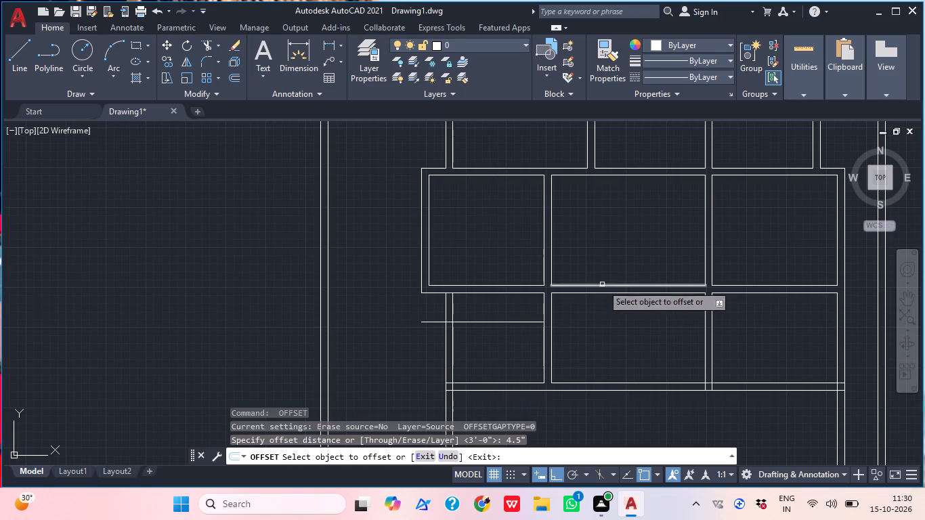
{"action": "left_click", "coordinate": [532, 324]}
{"action": "left_click", "coordinate": [524, 367]}
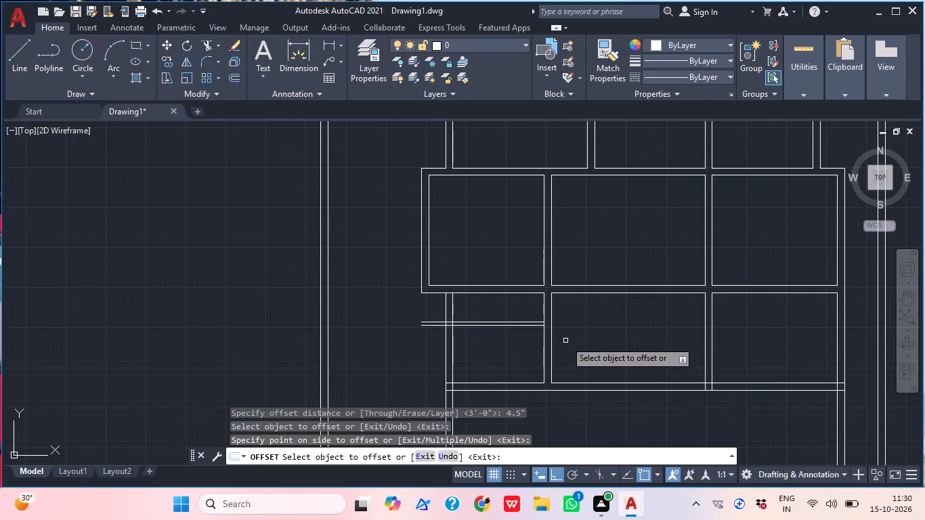
{"action": "key", "text": "space"}
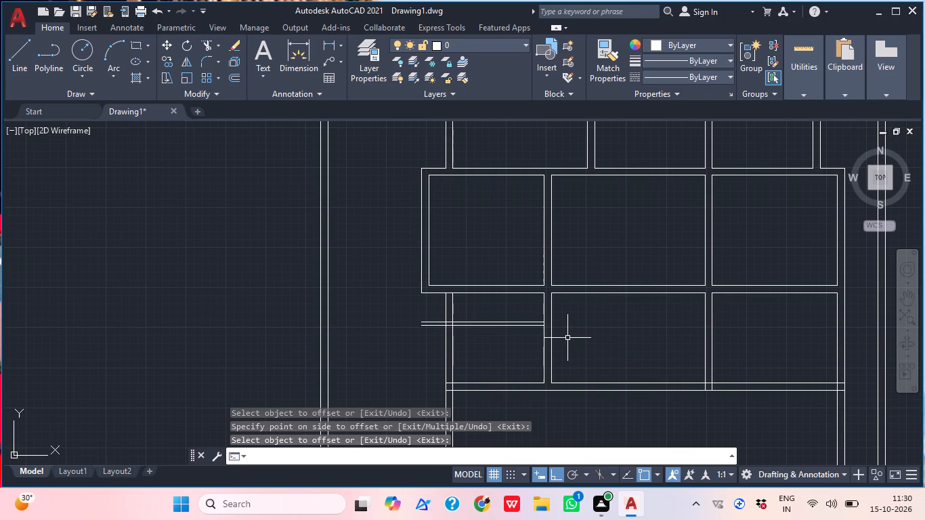
Offset the lower-left room's right wall line 3'10.5" leftward into the room.
{"action": "type", "text": "O"}
{"action": "key", "text": "space"}
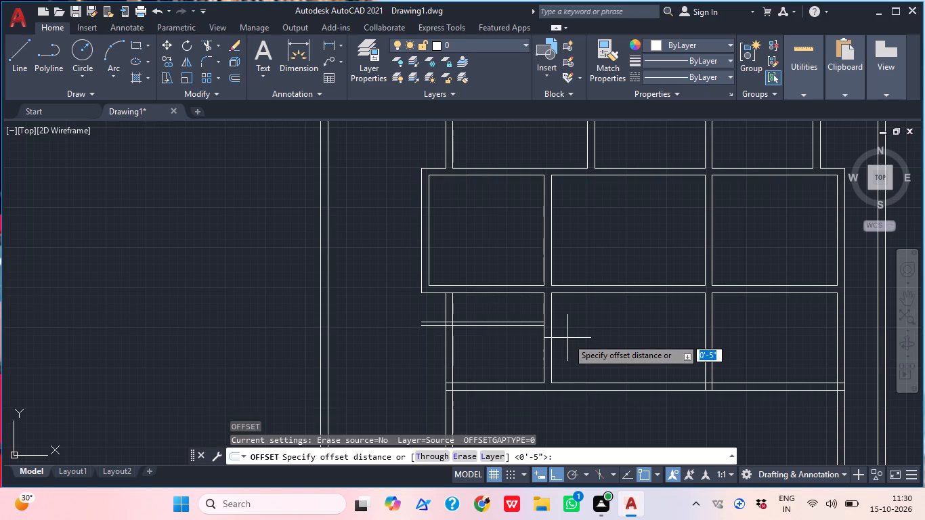
{"action": "type", "text": "3'"}
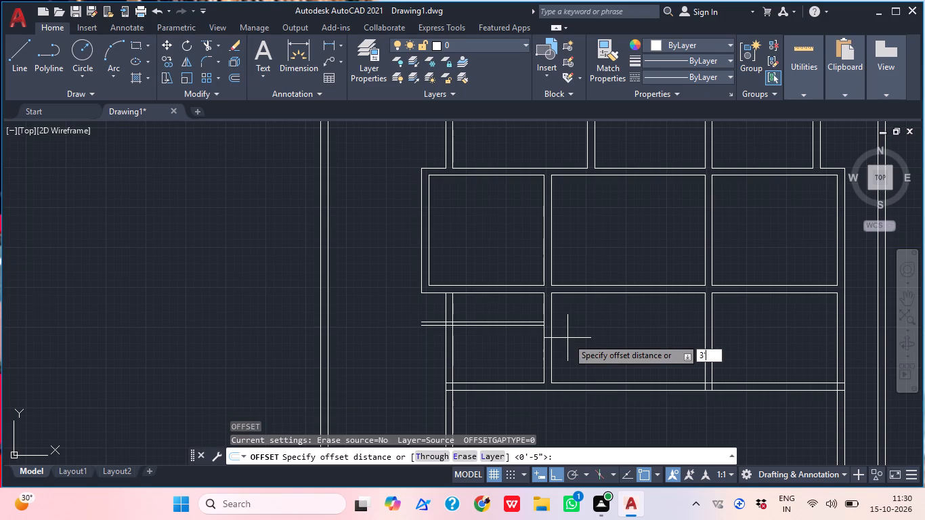
{"action": "type", "text": "10.5\""}
{"action": "key", "text": "Return"}
{"action": "scroll", "coordinate": [546, 352], "scroll_direction": "up", "scroll_amount": 2}
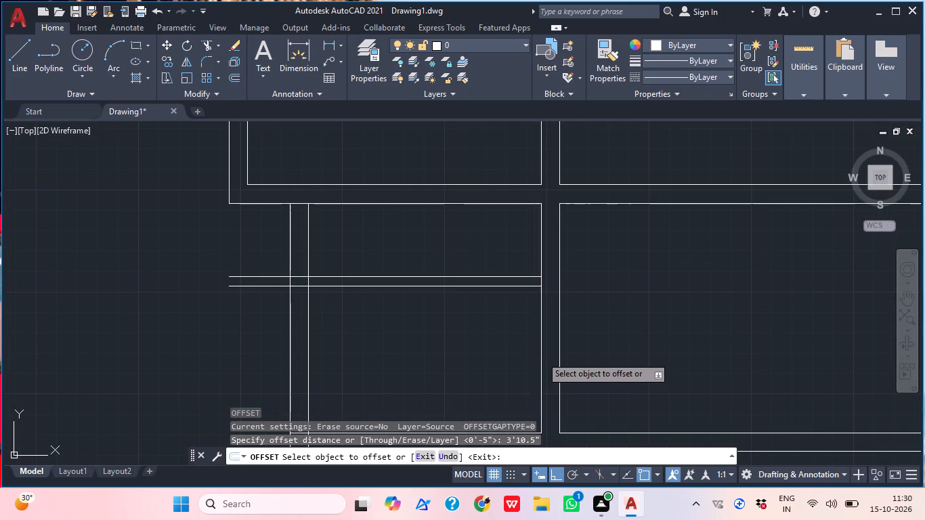
{"action": "left_click", "coordinate": [541, 356]}
{"action": "left_click", "coordinate": [468, 370]}
{"action": "key", "text": "space"}
Offset the new vertical line 4.5" leftward to form a thin partition wall.
{"action": "key", "text": "space"}
{"action": "type", "text": "4.5\""}
{"action": "key", "text": "Return"}
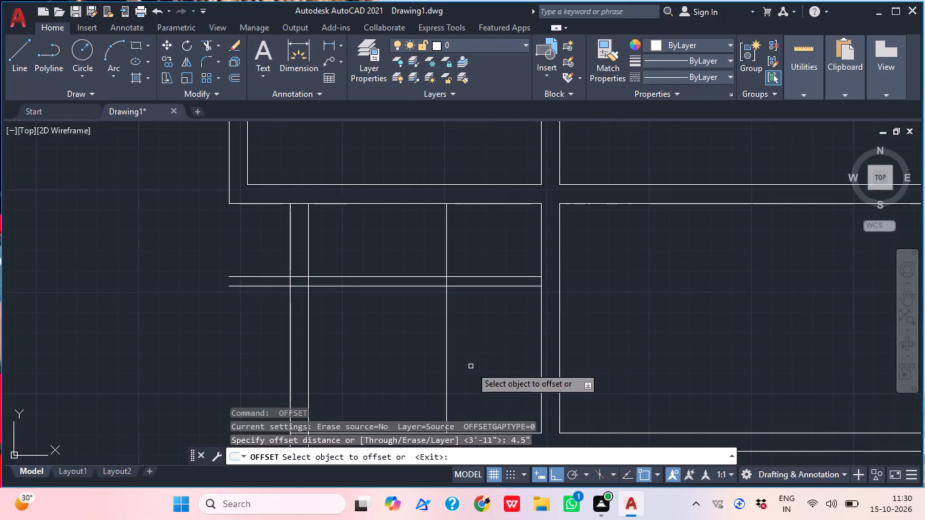
{"action": "left_click", "coordinate": [447, 353]}
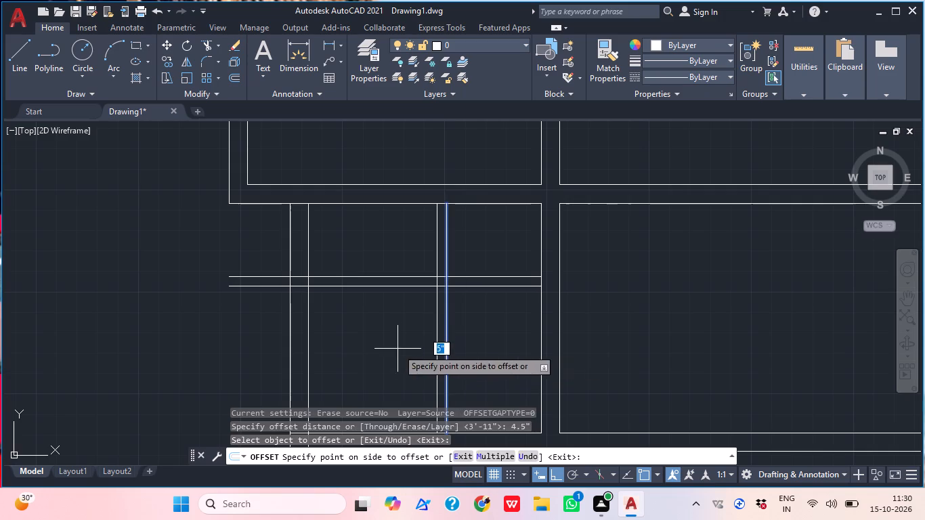
{"action": "left_click", "coordinate": [397, 349]}
{"action": "key", "text": "Escape"}
Trim the wall lines running beyond the thin partitions so they enclose a small room in the lower-left area.
{"action": "key", "text": "t"}
{"action": "key", "text": "r"}
{"action": "key", "text": "space"}
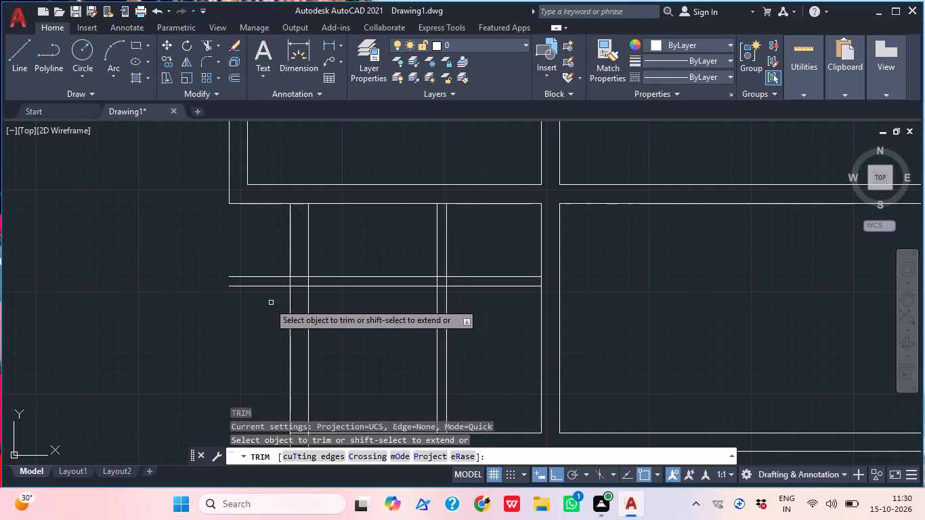
{"action": "left_click", "coordinate": [230, 309]}
{"action": "left_click", "coordinate": [316, 228]}
{"action": "left_click_drag", "start_coordinate": [382, 245], "coordinate": [411, 246]}
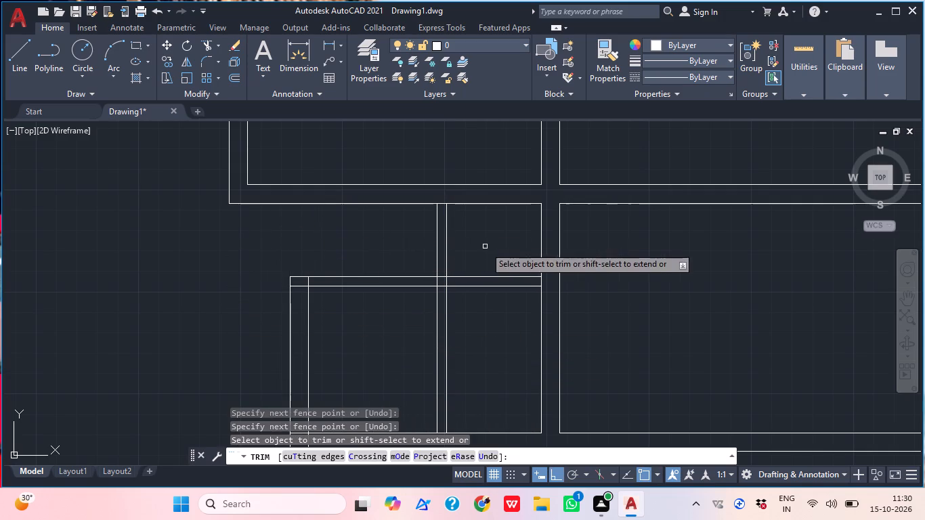
{"action": "left_click", "coordinate": [494, 316]}
{"action": "left_click", "coordinate": [429, 248]}
Trim the overlapping inner wall lines at the small room's two upper corners.
{"action": "scroll", "coordinate": [455, 268], "scroll_direction": "down", "scroll_amount": 1}
{"action": "scroll", "coordinate": [352, 287], "scroll_direction": "up", "scroll_amount": 3}
{"action": "left_click", "coordinate": [383, 251]}
{"action": "left_click", "coordinate": [400, 244]}
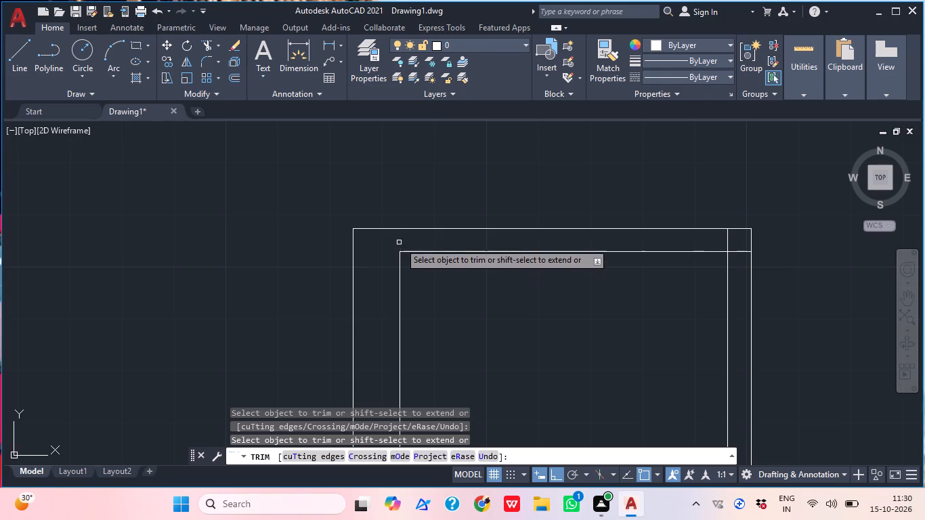
{"action": "left_click", "coordinate": [735, 257]}
{"action": "left_click", "coordinate": [718, 238]}
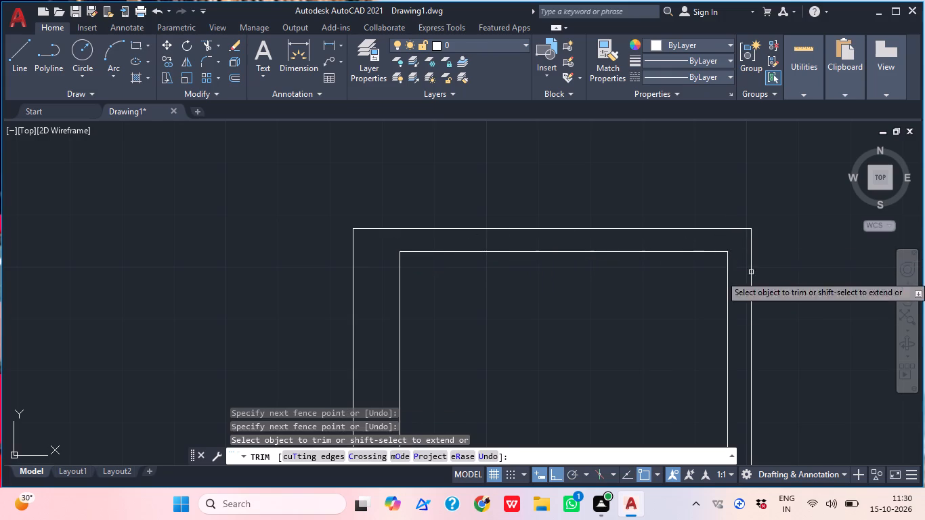
Trim the small room's junctions with the bottom wall, at the thin vertical partition and at the inset left wall.
{"action": "middle_click_drag", "start_coordinate": [799, 299], "coordinate": [693, 206]}
{"action": "middle_click_drag", "start_coordinate": [749, 360], "coordinate": [750, 259]}
{"action": "scroll", "coordinate": [749, 360], "scroll_direction": "down", "scroll_amount": 1}
{"action": "scroll", "coordinate": [702, 359], "scroll_direction": "up", "scroll_amount": 2}
{"action": "left_click", "coordinate": [639, 414]}
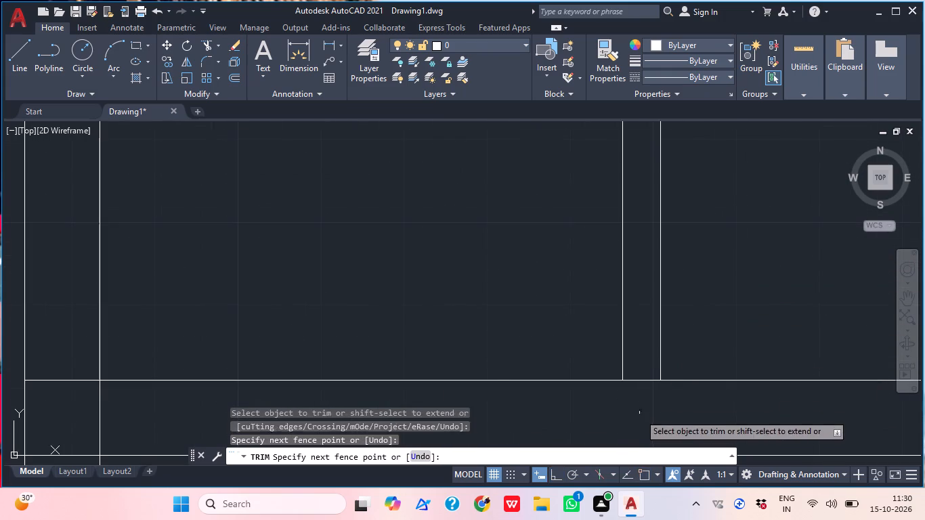
{"action": "left_click", "coordinate": [644, 370]}
{"action": "middle_click_drag", "start_coordinate": [699, 375], "coordinate": [860, 353]}
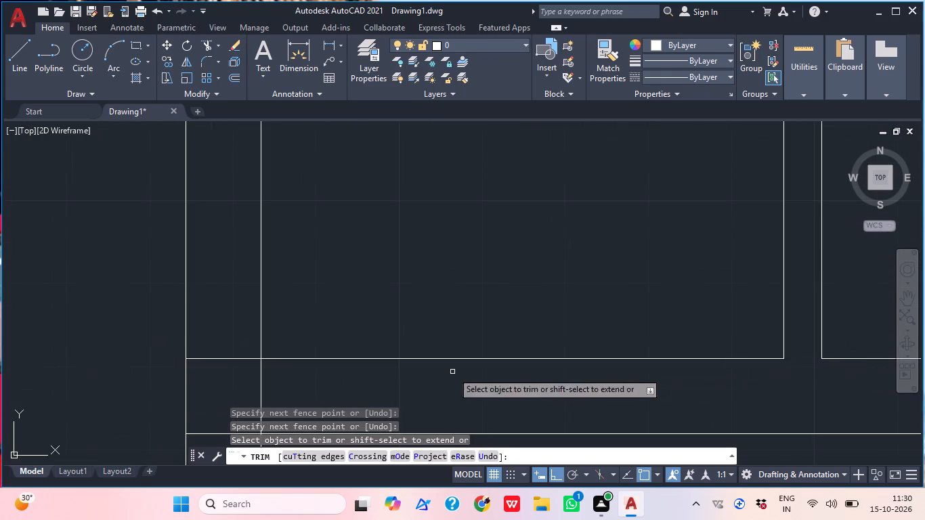
{"action": "left_click", "coordinate": [220, 341]}
{"action": "left_click", "coordinate": [272, 400]}
{"action": "scroll", "coordinate": [341, 331], "scroll_direction": "down", "scroll_amount": 3}
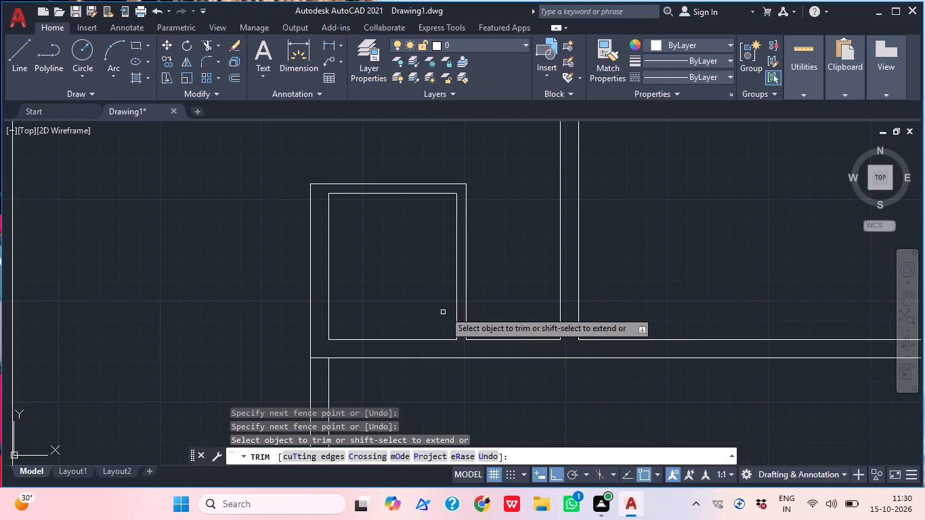
{"action": "middle_click_drag", "start_coordinate": [452, 303], "coordinate": [373, 349]}
{"action": "key", "text": "Escape"}
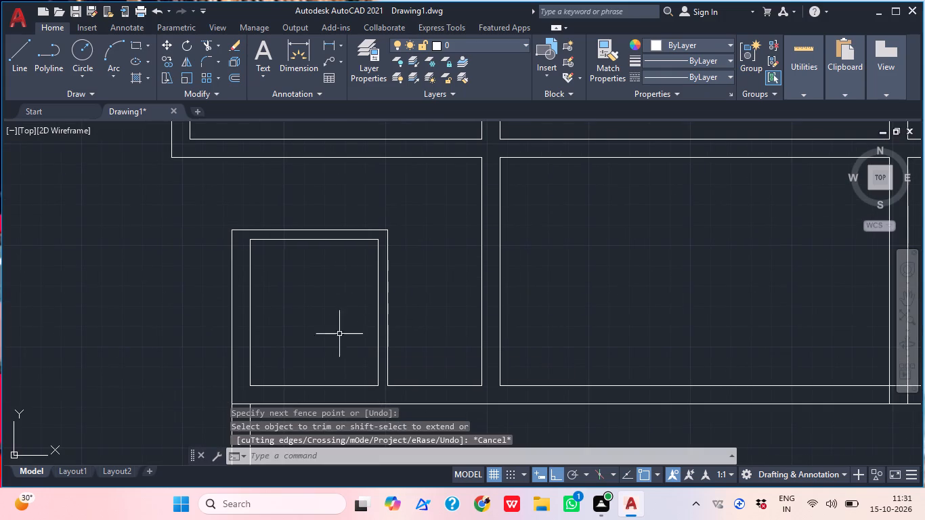
Draw a short line across the small room's thin vertical partition, 6" below its upper inner corner.
{"action": "scroll", "coordinate": [365, 295], "scroll_direction": "up", "scroll_amount": 1}
{"action": "middle_click_drag", "start_coordinate": [368, 294], "coordinate": [368, 341]}
{"action": "type", "text": "L TK"}
{"action": "key", "text": "space"}
{"action": "left_click_drag", "start_coordinate": [383, 251], "coordinate": [397, 276]}
{"action": "type", "text": "6\""}
{"action": "key", "text": "Return"}
{"action": "key", "text": "Return"}
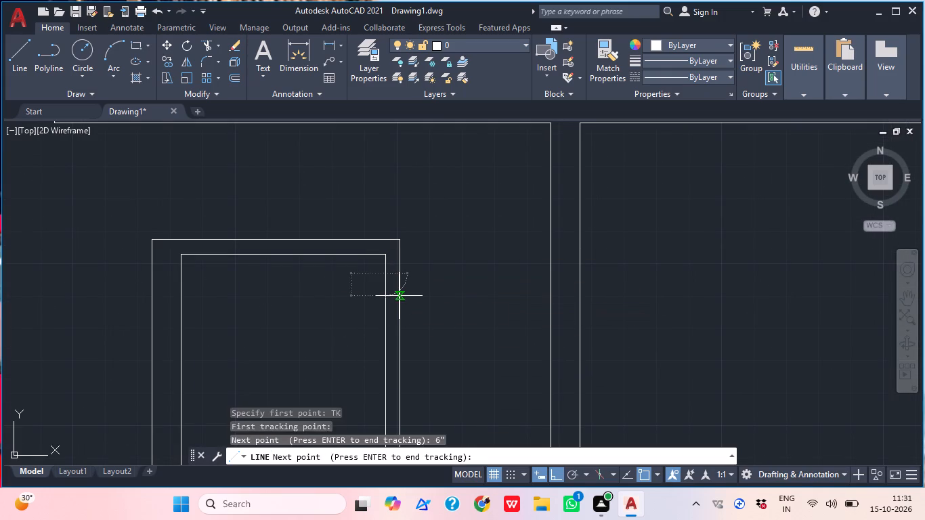
{"action": "scroll", "coordinate": [409, 258], "scroll_direction": "up", "scroll_amount": 1}
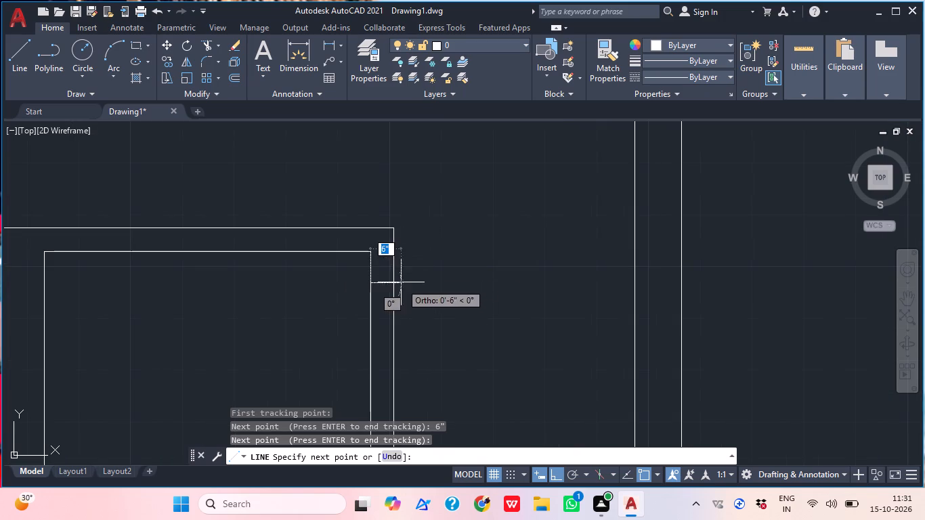
{"action": "left_click", "coordinate": [395, 286]}
{"action": "scroll", "coordinate": [504, 246], "scroll_direction": "up", "scroll_amount": 1}
{"action": "middle_click_drag", "start_coordinate": [509, 246], "coordinate": [536, 242]}
{"action": "key", "text": "Escape"}
Offset the short line 2'6" downward to mark the other side of the door opening.
{"action": "type", "text": "O"}
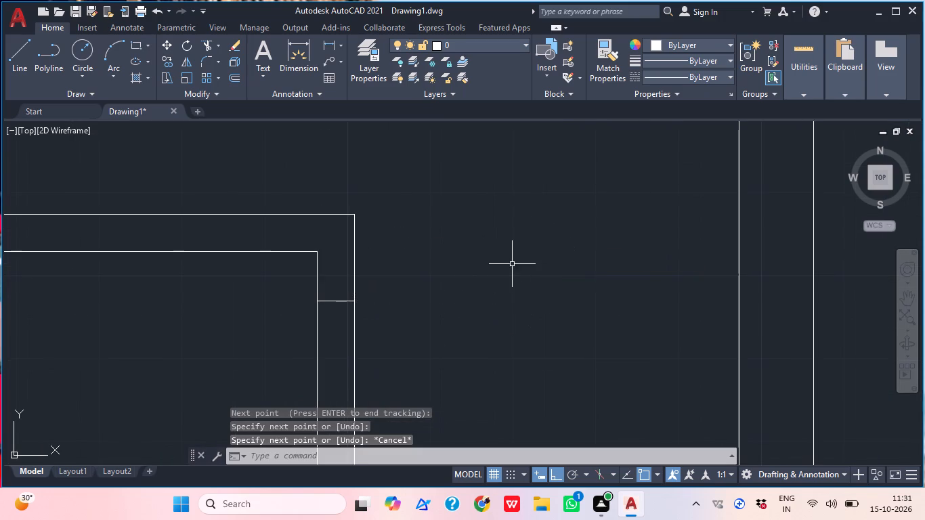
{"action": "key", "text": "space"}
{"action": "type", "text": "2'6\""}
{"action": "key", "text": "Return"}
{"action": "scroll", "coordinate": [442, 226], "scroll_direction": "down", "scroll_amount": 2}
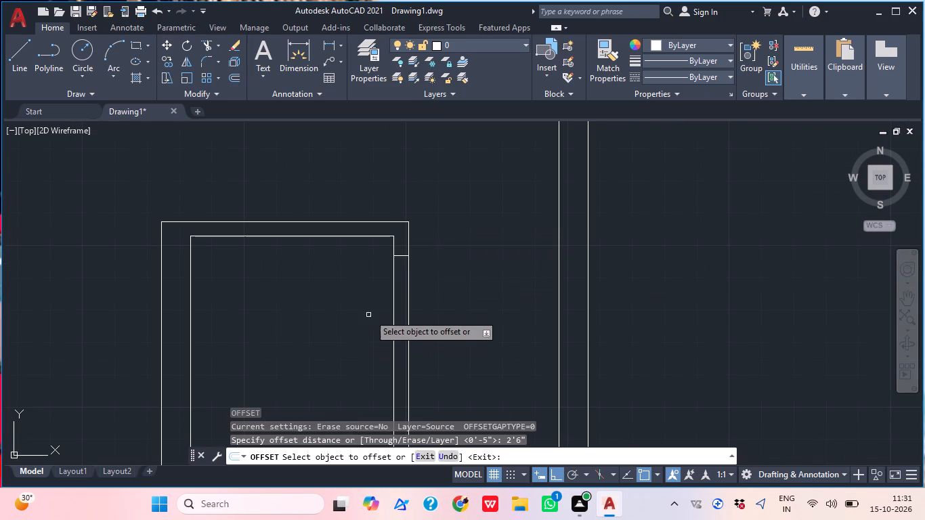
{"action": "left_click", "coordinate": [402, 255]}
{"action": "left_click", "coordinate": [400, 314]}
{"action": "middle_click", "coordinate": [426, 316]}
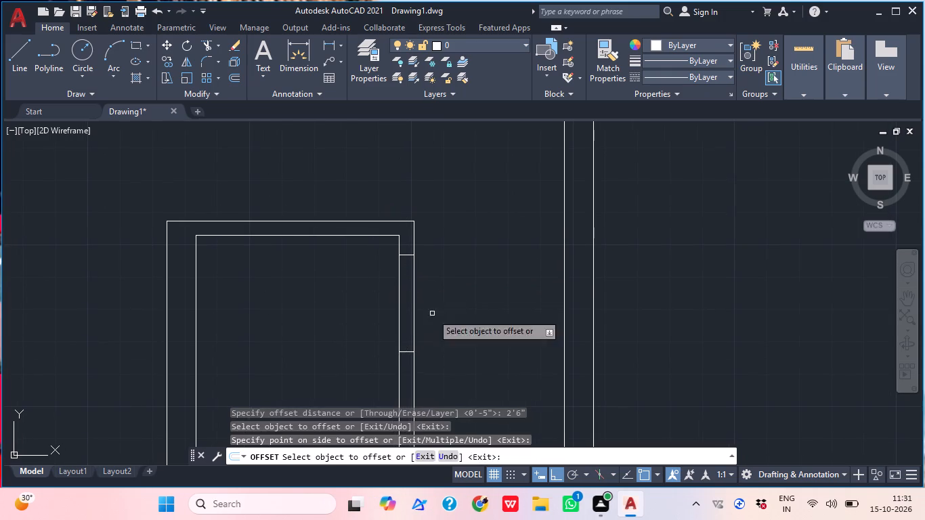
{"action": "key", "text": "Escape"}
Trim the partition lines between the two short lines to open the small room's doorway.
{"action": "key", "text": "t"}
{"action": "key", "text": "r"}
{"action": "key", "text": "space"}
{"action": "left_click", "coordinate": [362, 311]}
{"action": "left_click", "coordinate": [448, 302]}
{"action": "scroll", "coordinate": [425, 284], "scroll_direction": "down", "scroll_amount": 3}
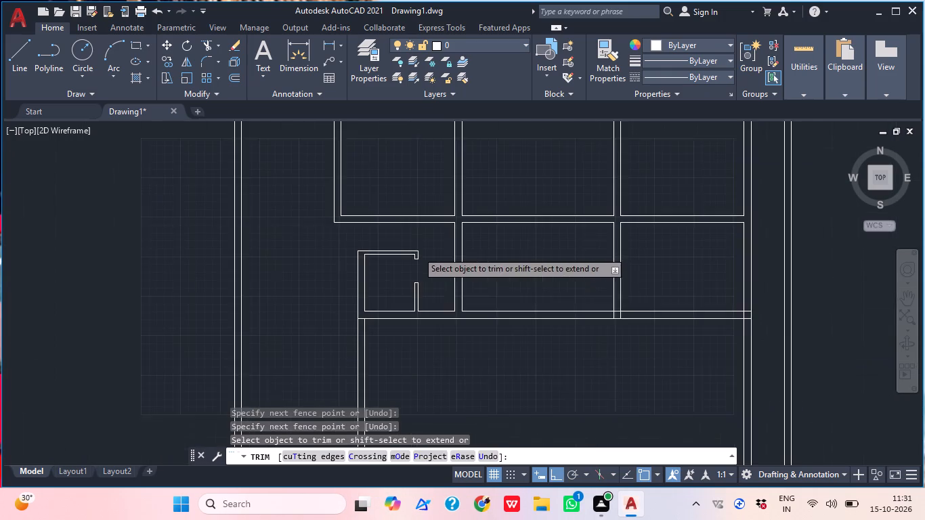
{"action": "middle_click_drag", "start_coordinate": [446, 284], "coordinate": [386, 296]}
{"action": "key", "text": "Escape"}
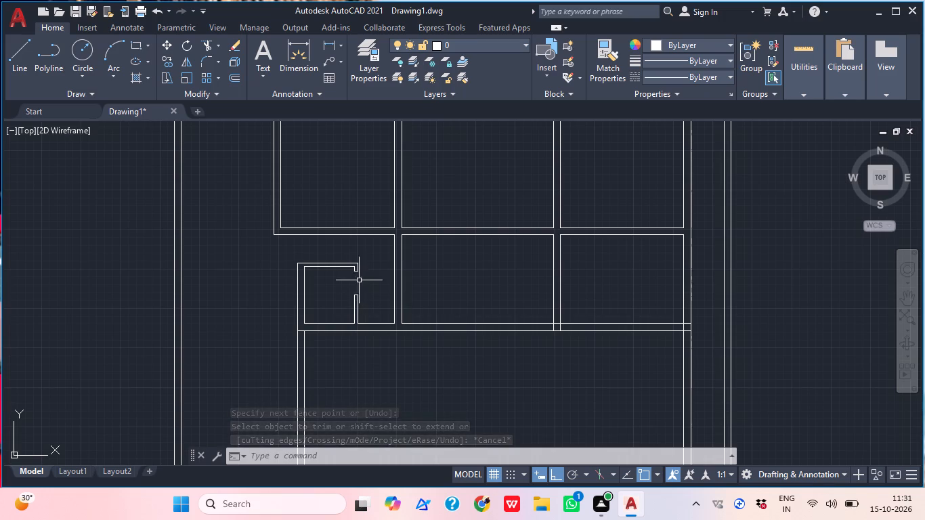
Extend the lower line of the horizontal wall above the small room across the top of the adjoining vertical wall.
{"action": "key", "text": "e"}
{"action": "key", "text": "x"}
{"action": "key", "text": "space"}
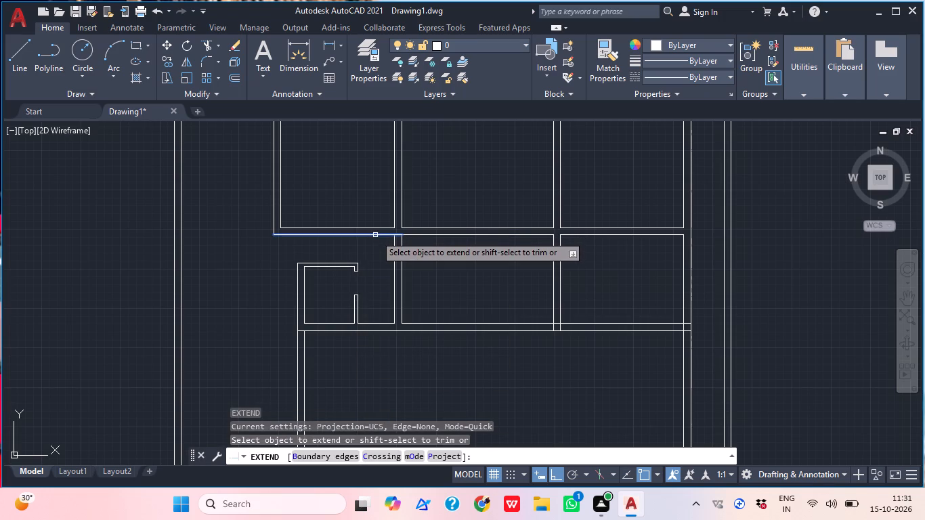
{"action": "left_click", "coordinate": [375, 235]}
{"action": "middle_click_drag", "start_coordinate": [421, 263], "coordinate": [391, 251]}
{"action": "key", "text": "Escape"}
Trim the overlapping lines where the wall between the two lower rooms meets the bottom wall.
{"action": "middle_click_drag", "start_coordinate": [431, 299], "coordinate": [437, 221]}
{"action": "middle_click_drag", "start_coordinate": [537, 273], "coordinate": [474, 329]}
{"action": "scroll", "coordinate": [523, 295], "scroll_direction": "down", "scroll_amount": 1}
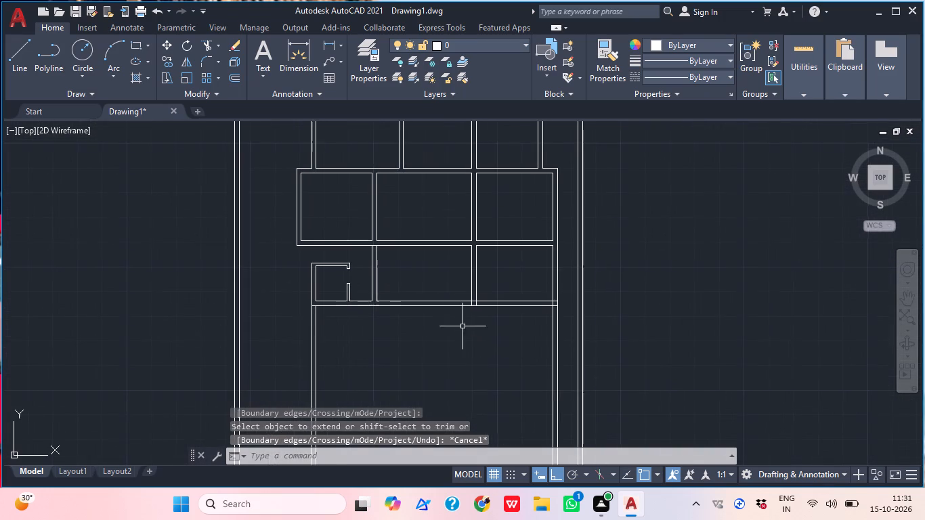
{"action": "key", "text": "t"}
{"action": "type", "text": "R"}
{"action": "key", "text": "space"}
{"action": "scroll", "coordinate": [482, 286], "scroll_direction": "up", "scroll_amount": 3}
{"action": "left_click", "coordinate": [458, 354]}
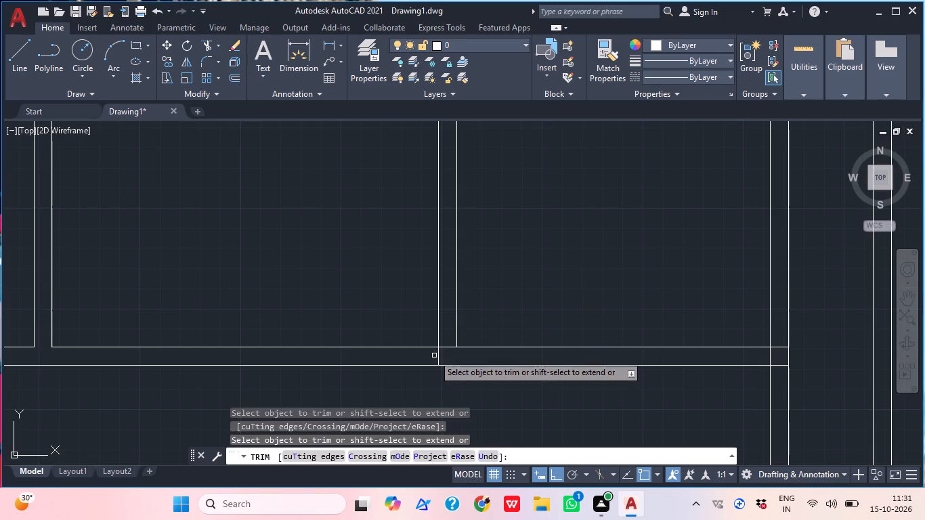
{"action": "left_click", "coordinate": [433, 356]}
{"action": "left_click", "coordinate": [446, 357]}
{"action": "left_click", "coordinate": [442, 349]}
{"action": "scroll", "coordinate": [484, 251], "scroll_direction": "down", "scroll_amount": 2}
{"action": "middle_click_drag", "start_coordinate": [488, 246], "coordinate": [490, 301]}
{"action": "key", "text": "Escape"}
Trim the bottom wall line crossing the left outer wall to clean up that junction.
{"action": "middle_click_drag", "start_coordinate": [490, 334], "coordinate": [452, 305]}
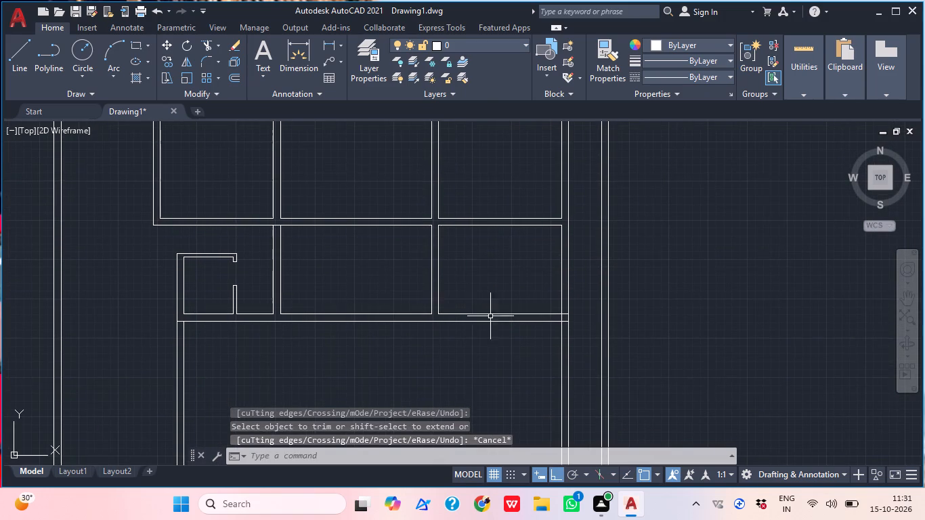
{"action": "scroll", "coordinate": [490, 316], "scroll_direction": "down", "scroll_amount": 1}
{"action": "middle_click_drag", "start_coordinate": [485, 309], "coordinate": [484, 253]}
{"action": "middle_click_drag", "start_coordinate": [411, 321], "coordinate": [447, 343]}
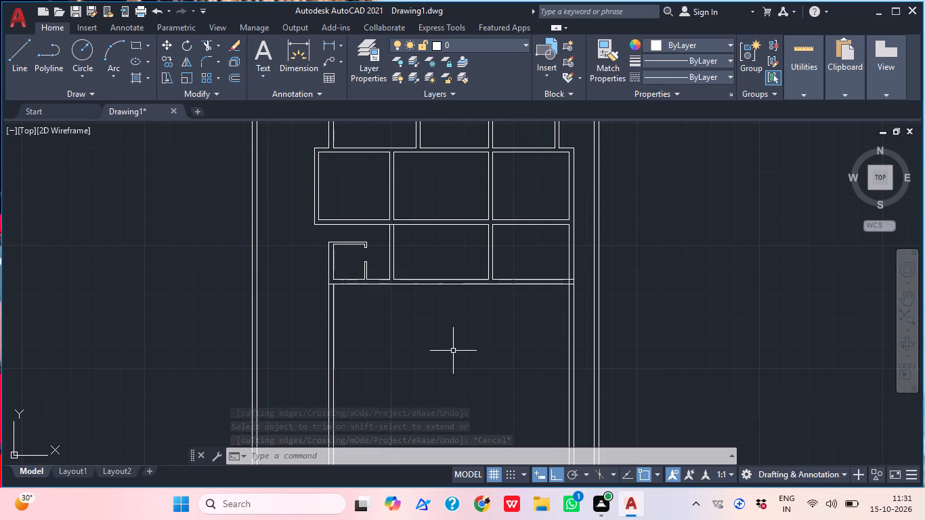
{"action": "type", "text": "TR"}
{"action": "key", "text": "space"}
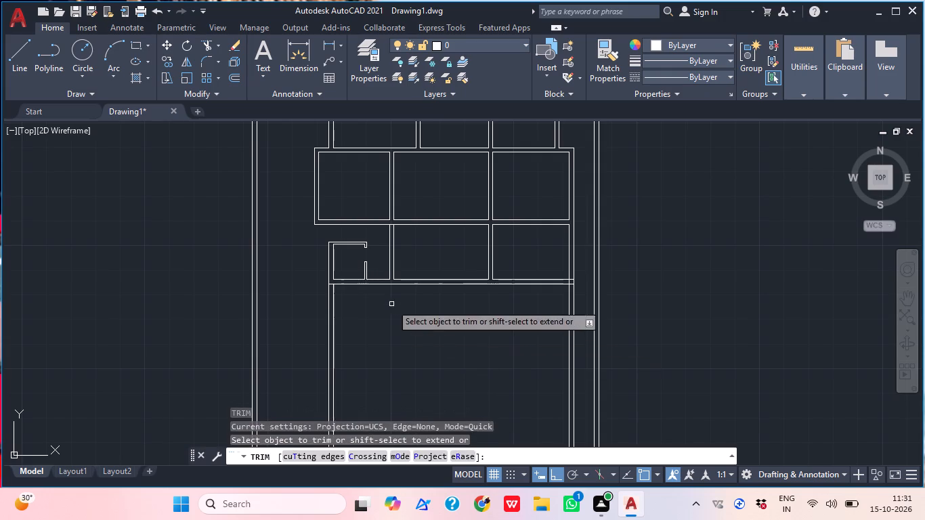
{"action": "scroll", "coordinate": [358, 283], "scroll_direction": "up", "scroll_amount": 3}
{"action": "scroll", "coordinate": [291, 280], "scroll_direction": "up", "scroll_amount": 2}
{"action": "left_click_drag", "start_coordinate": [207, 284], "coordinate": [199, 286]}
{"action": "left_click", "coordinate": [176, 339]}
{"action": "scroll", "coordinate": [335, 323], "scroll_direction": "down", "scroll_amount": 1}
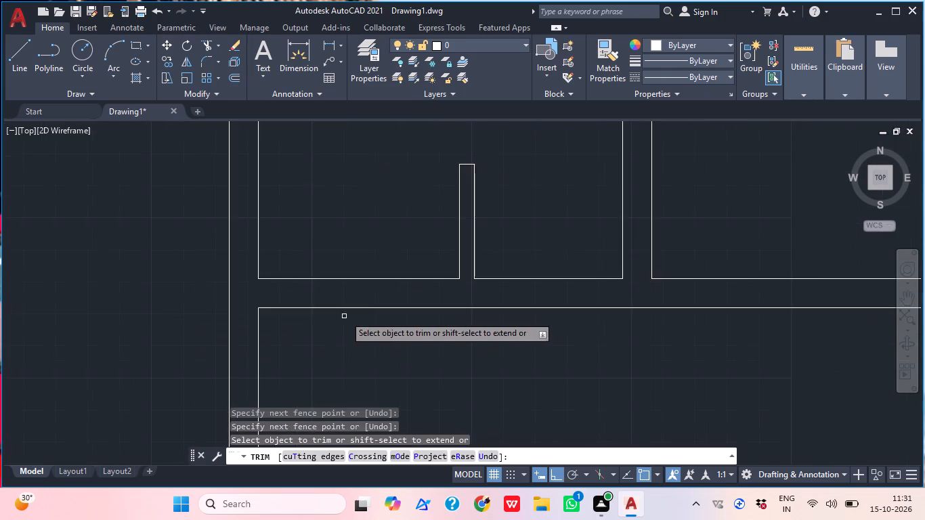
Trim the overlapping lines where the bottom wall meets the right outer wall.
{"action": "middle_click_drag", "start_coordinate": [401, 315], "coordinate": [248, 313]}
{"action": "scroll", "coordinate": [349, 304], "scroll_direction": "down", "scroll_amount": 1}
{"action": "middle_click_drag", "start_coordinate": [659, 311], "coordinate": [267, 279]}
{"action": "scroll", "coordinate": [765, 278], "scroll_direction": "up", "scroll_amount": 2}
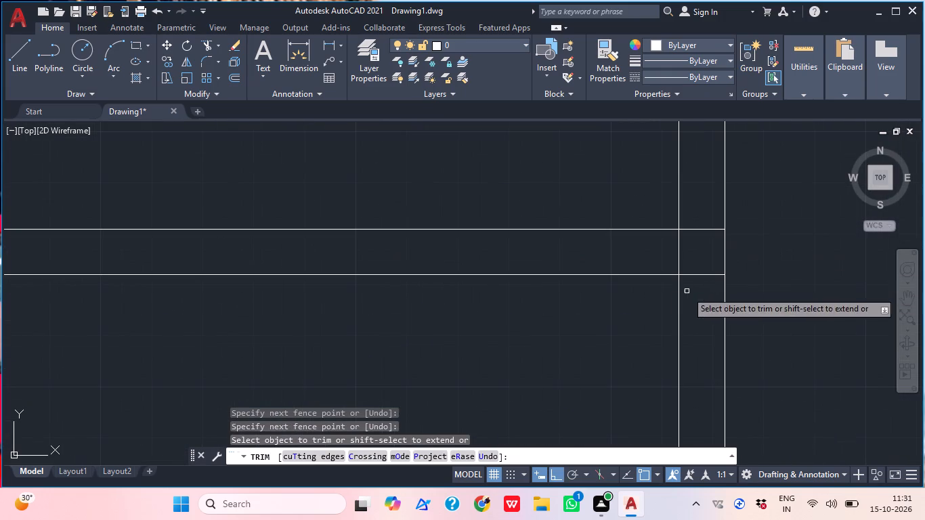
{"action": "left_click_drag", "start_coordinate": [714, 284], "coordinate": [706, 282]}
{"action": "left_click", "coordinate": [661, 258]}
{"action": "left_click_drag", "start_coordinate": [689, 244], "coordinate": [689, 231]}
{"action": "left_click", "coordinate": [699, 203]}
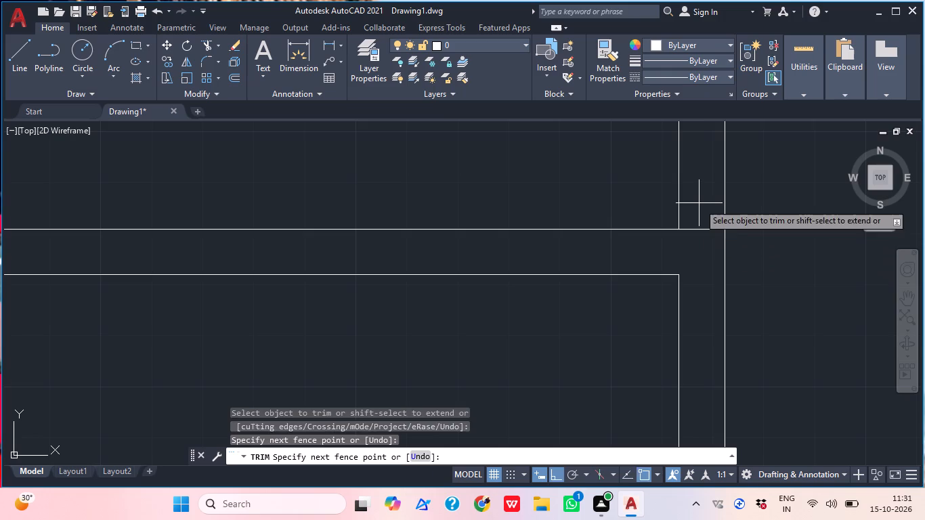
{"action": "left_click", "coordinate": [706, 238]}
{"action": "scroll", "coordinate": [718, 223], "scroll_direction": "down", "scroll_amount": 2}
{"action": "key", "text": "Escape"}
{"action": "scroll", "coordinate": [486, 354], "scroll_direction": "down", "scroll_amount": 2}
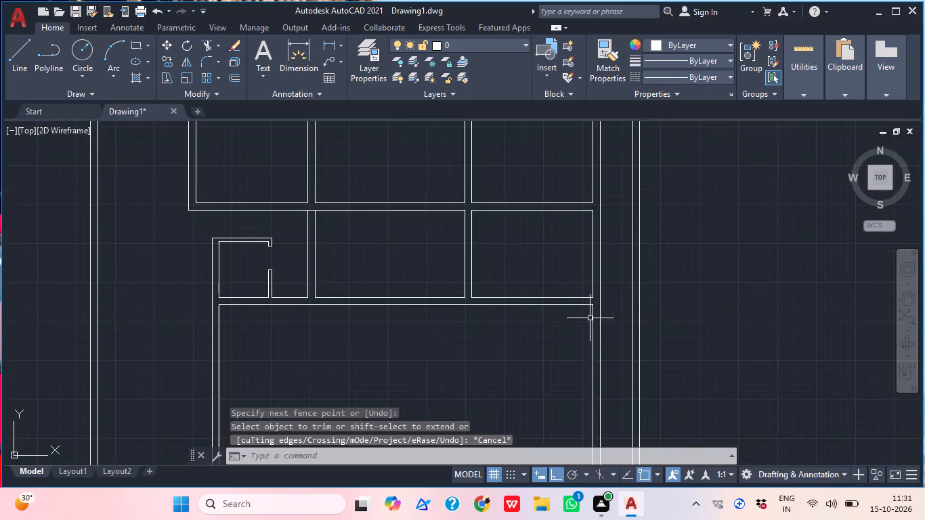
Offset the lower line of the bottom wall 12' downward.
{"action": "middle_click_drag", "start_coordinate": [572, 333], "coordinate": [622, 335]}
{"action": "type", "text": "O"}
{"action": "key", "text": "space"}
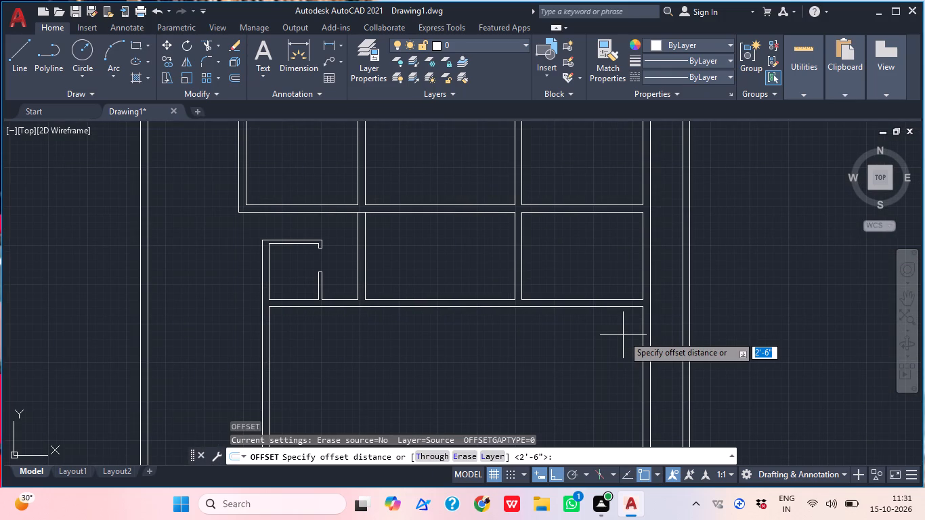
{"action": "type", "text": "12'"}
{"action": "key", "text": "Return"}
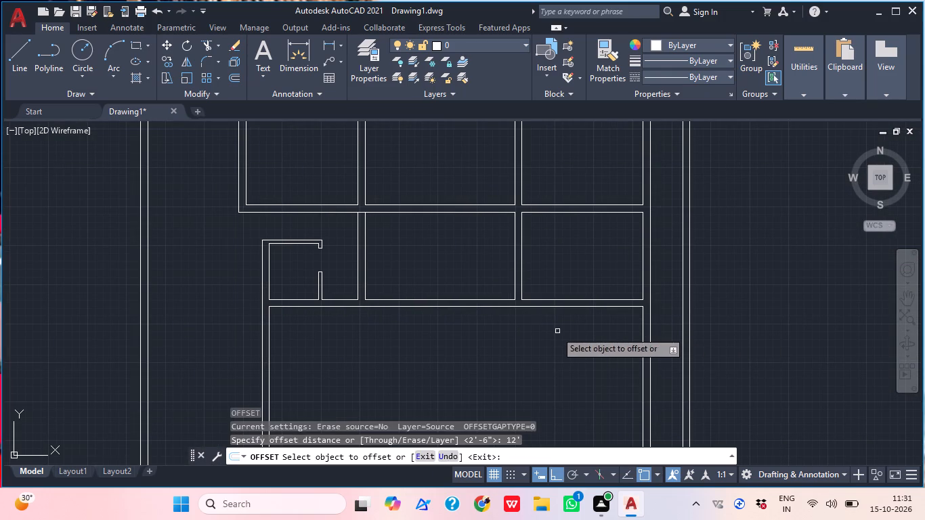
{"action": "left_click", "coordinate": [537, 307]}
{"action": "middle_click_drag", "start_coordinate": [521, 349], "coordinate": [536, 235]}
{"action": "left_click", "coordinate": [517, 330]}
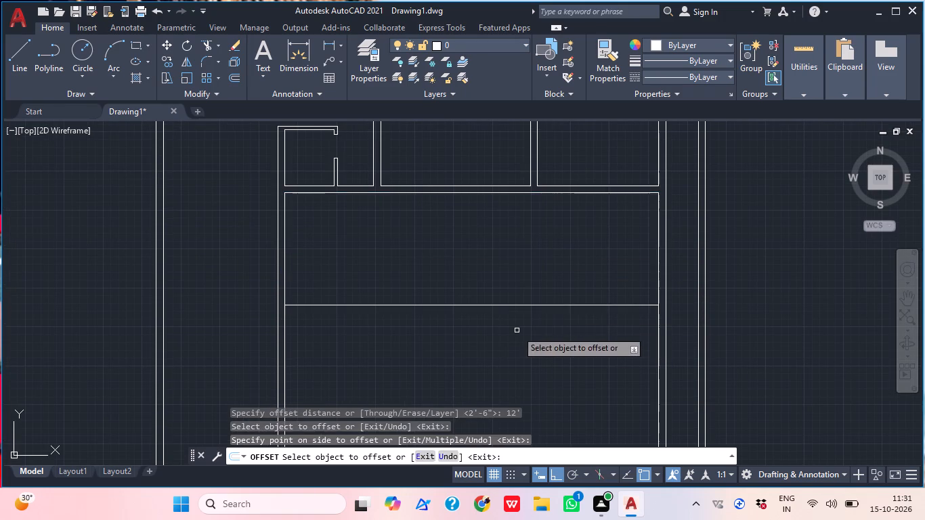
{"action": "key", "text": "space"}
Offset the new horizontal line 9" downward to form a wall.
{"action": "key", "text": "space"}
{"action": "type", "text": "9\""}
{"action": "key", "text": "Return"}
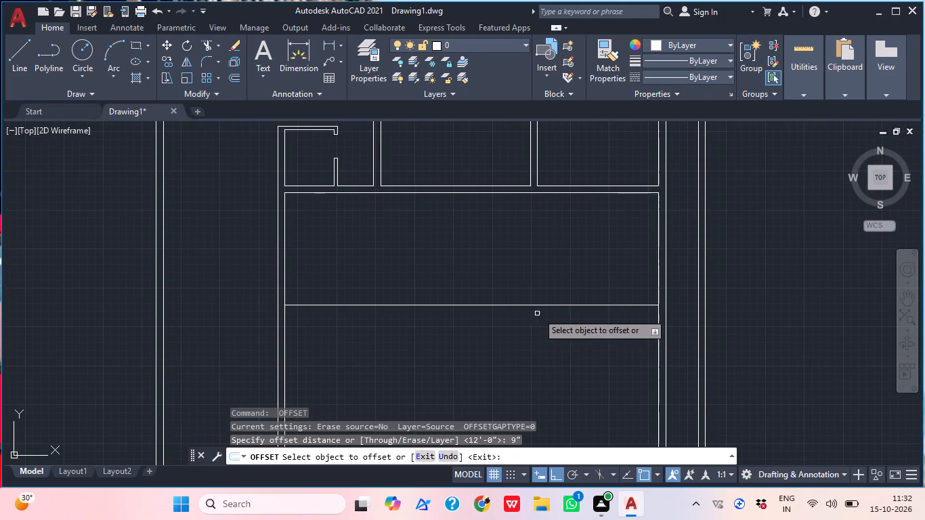
{"action": "left_click_drag", "start_coordinate": [539, 305], "coordinate": [542, 311]}
{"action": "left_click", "coordinate": [519, 370]}
{"action": "middle_click_drag", "start_coordinate": [611, 341], "coordinate": [583, 326]}
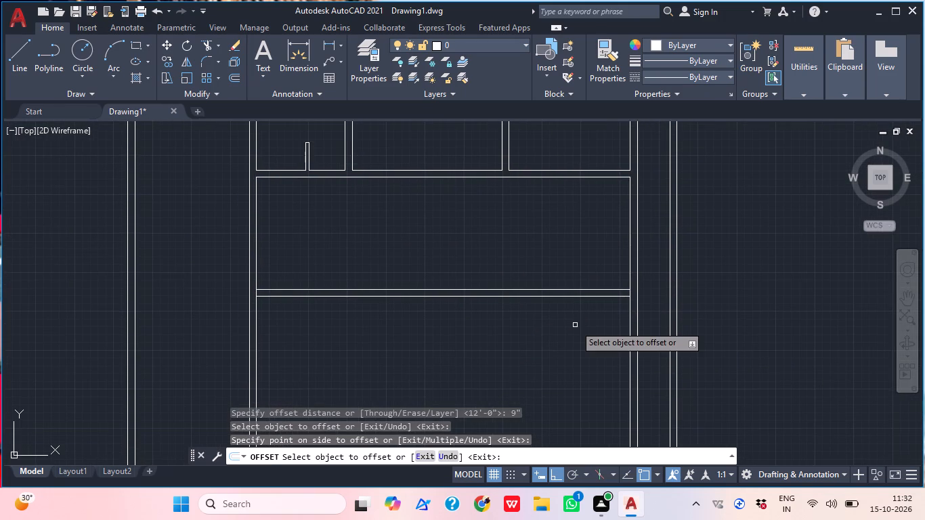
{"action": "key", "text": "Escape"}
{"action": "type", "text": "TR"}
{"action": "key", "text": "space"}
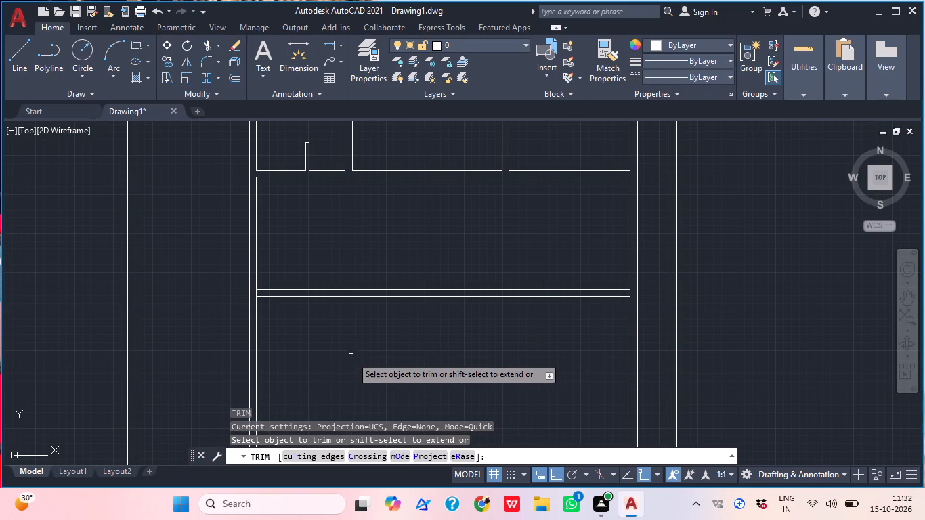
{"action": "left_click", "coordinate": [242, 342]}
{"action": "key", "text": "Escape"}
Extend both ends of the new 9" wall's two lines to the outer faces of the left and right walls.
{"action": "key", "text": "e"}
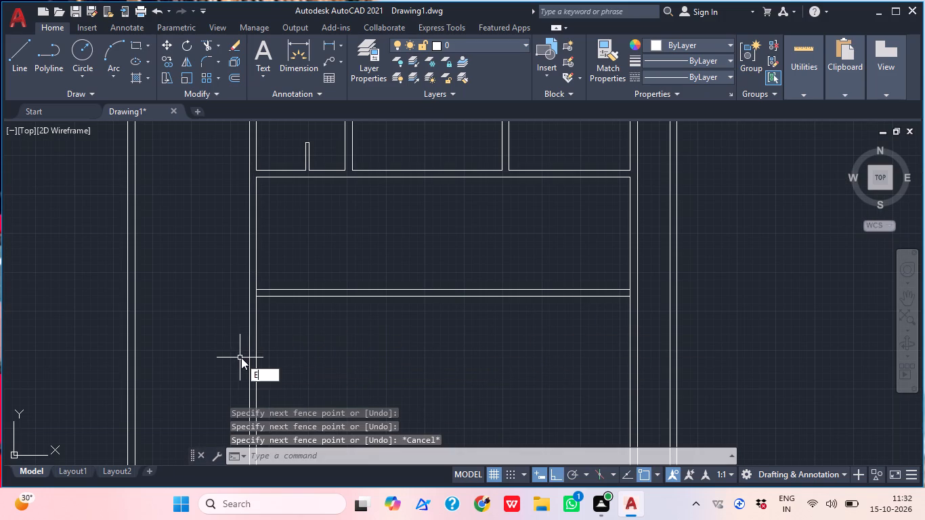
{"action": "key", "text": "x"}
{"action": "key", "text": "space"}
{"action": "left_click_drag", "start_coordinate": [321, 319], "coordinate": [320, 313]}
{"action": "left_click", "coordinate": [288, 274]}
{"action": "left_click", "coordinate": [553, 304]}
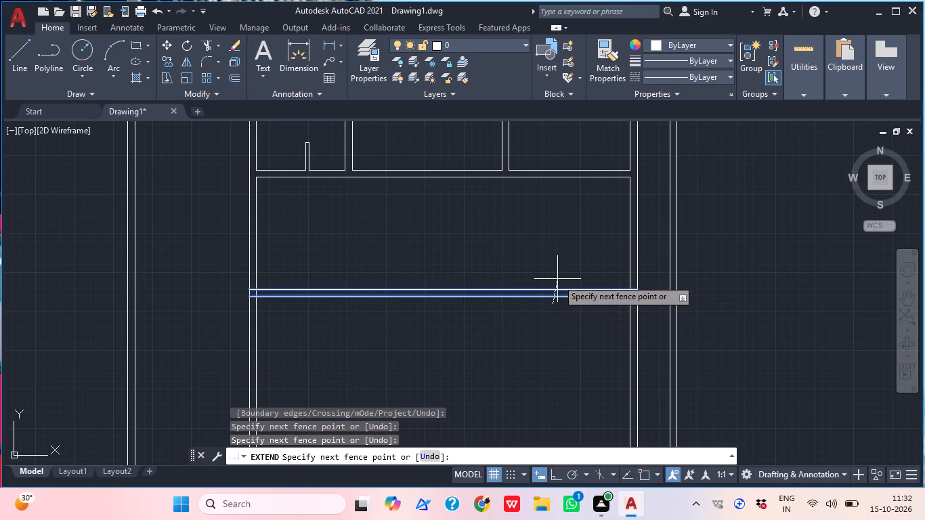
{"action": "left_click", "coordinate": [559, 274]}
{"action": "key", "text": "Escape"}
Trim off the left and right outer wall lines below the new bottom wall.
{"action": "key", "text": "t"}
{"action": "type", "text": "R"}
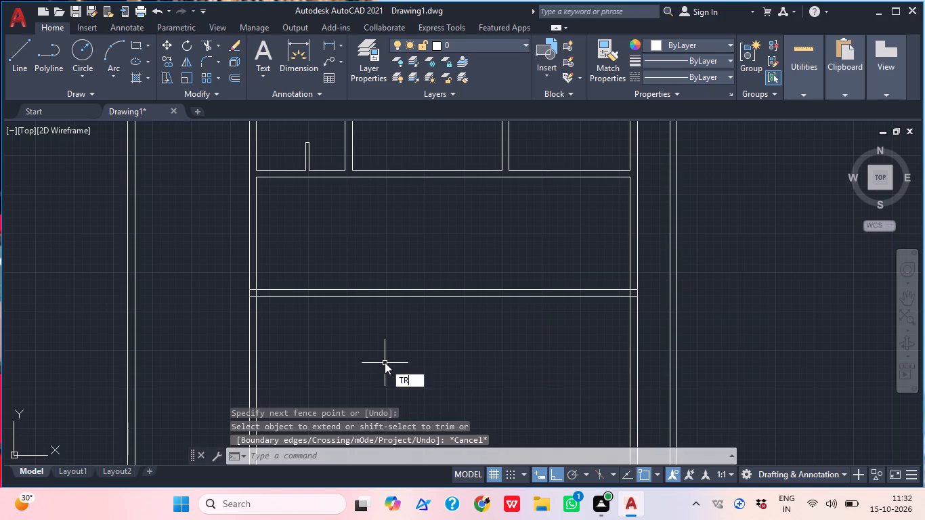
{"action": "key", "text": "space"}
{"action": "left_click", "coordinate": [230, 340]}
{"action": "left_click_drag", "start_coordinate": [667, 313], "coordinate": [652, 317]}
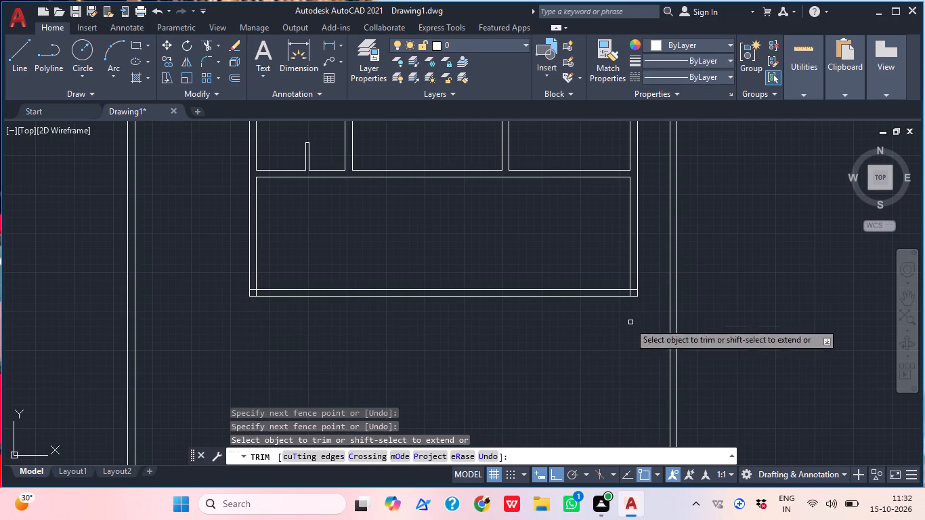
{"action": "middle_click_drag", "start_coordinate": [534, 313], "coordinate": [433, 348]}
{"action": "key", "text": "Escape"}
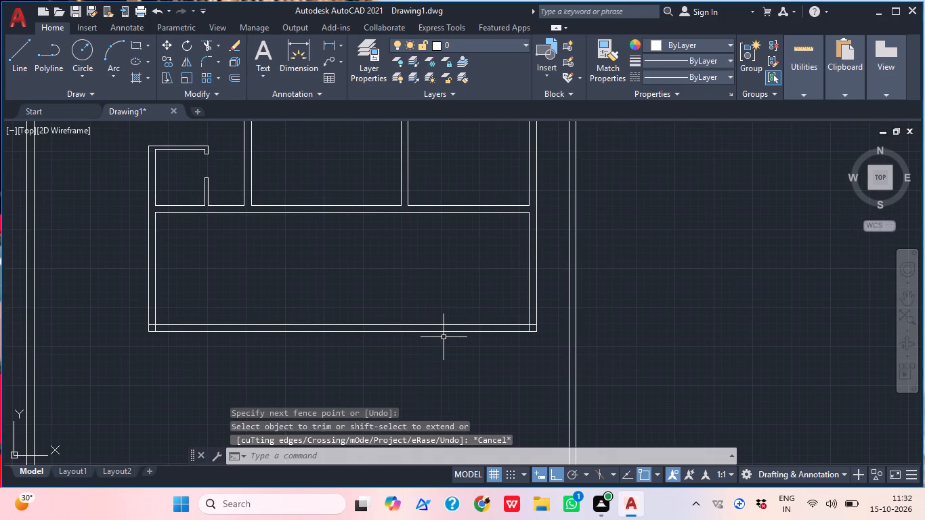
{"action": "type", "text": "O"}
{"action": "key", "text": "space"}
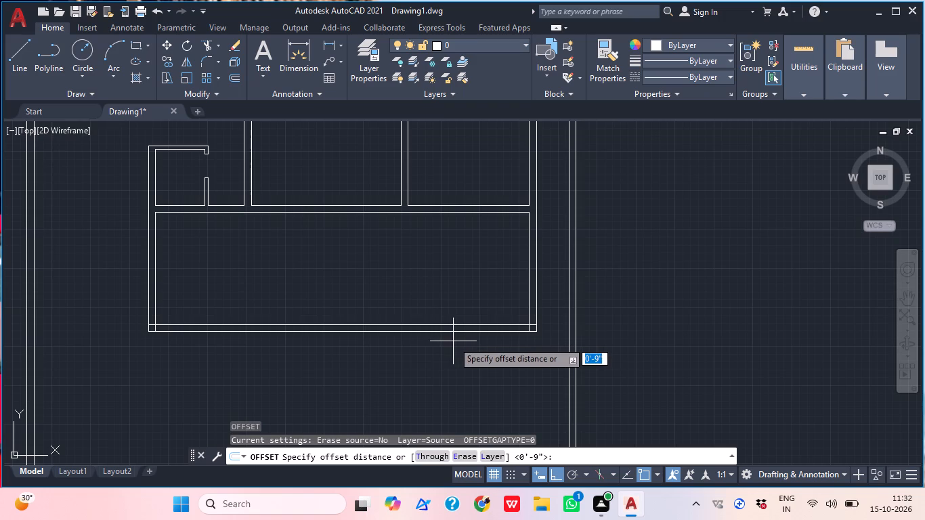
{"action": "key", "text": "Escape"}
Extend the vertical wall between the middle and right rooms down through the new room to the bottom wall's outer face.
{"action": "key", "text": "e"}
{"action": "key", "text": "x"}
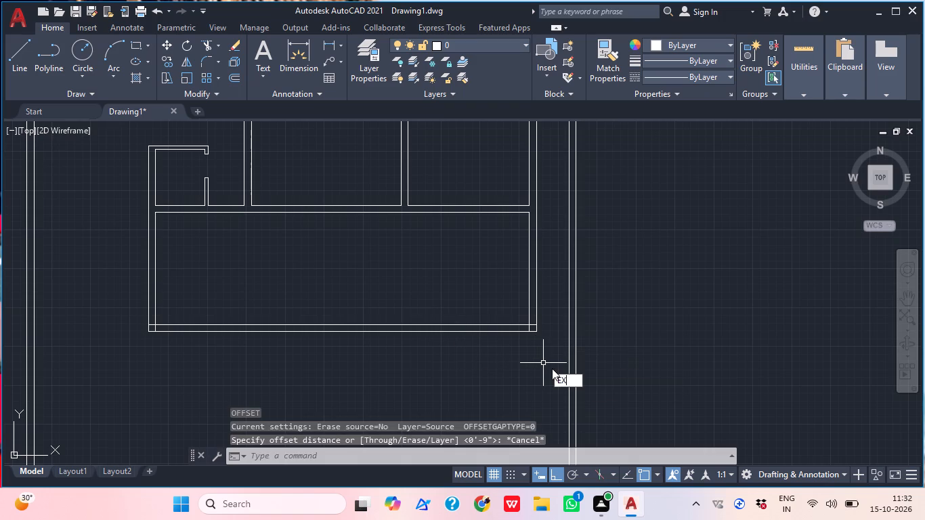
{"action": "key", "text": "space"}
{"action": "left_click", "coordinate": [417, 188]}
{"action": "left_click", "coordinate": [373, 159]}
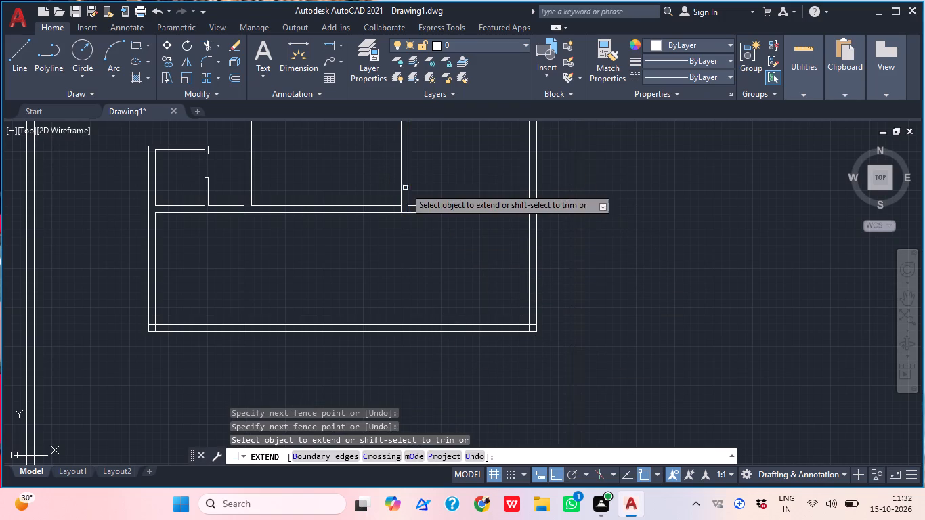
{"action": "left_click", "coordinate": [433, 192]}
{"action": "left_click", "coordinate": [374, 180]}
{"action": "left_click", "coordinate": [412, 196]}
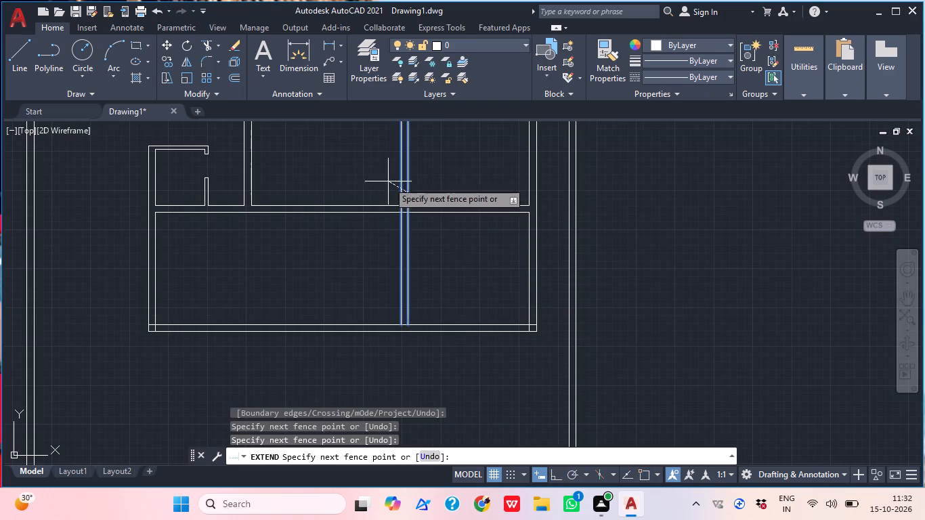
{"action": "left_click", "coordinate": [383, 179]}
{"action": "left_click", "coordinate": [428, 261]}
{"action": "left_click", "coordinate": [383, 262]}
{"action": "middle_click_drag", "start_coordinate": [442, 297], "coordinate": [486, 319]}
{"action": "key", "text": "Escape"}
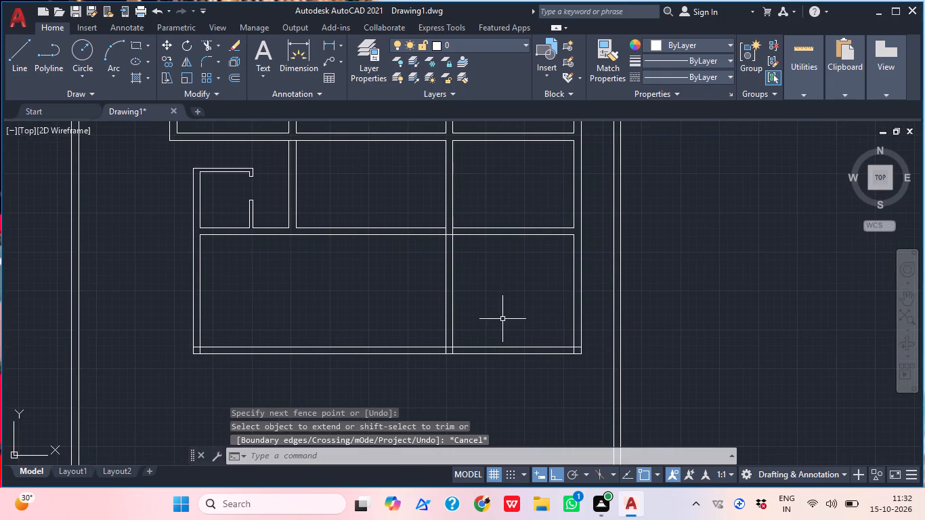
Offset the left wall's inner line 14' to the right inside the bottom-left room.
{"action": "key", "text": "o"}
{"action": "key", "text": "space"}
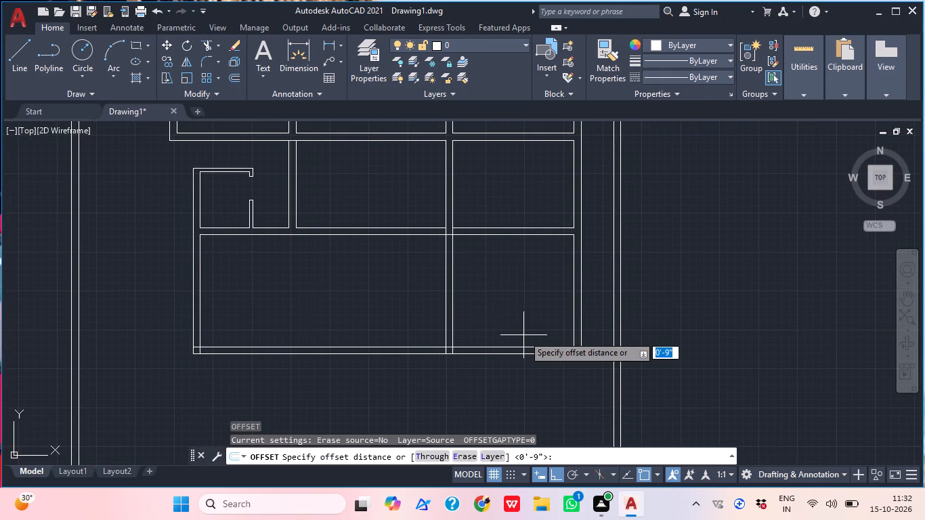
{"action": "type", "text": "14'"}
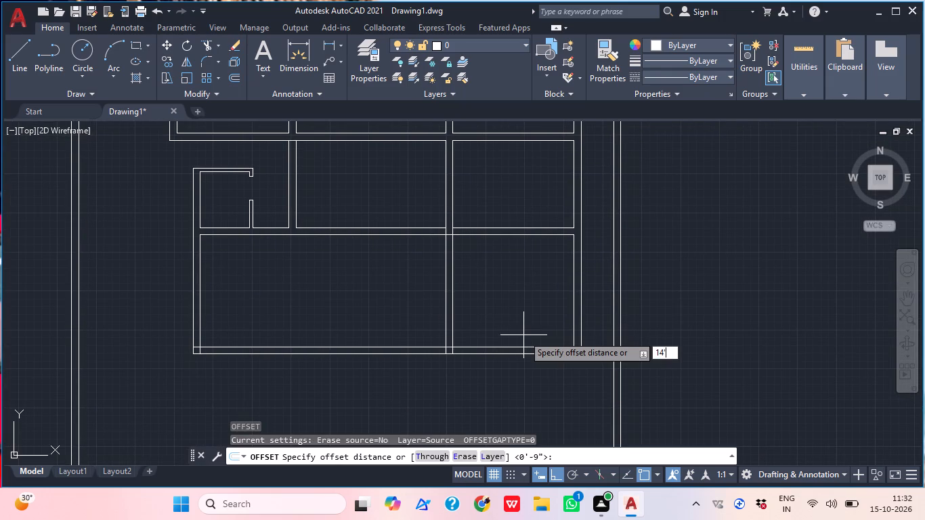
{"action": "key", "text": "Return"}
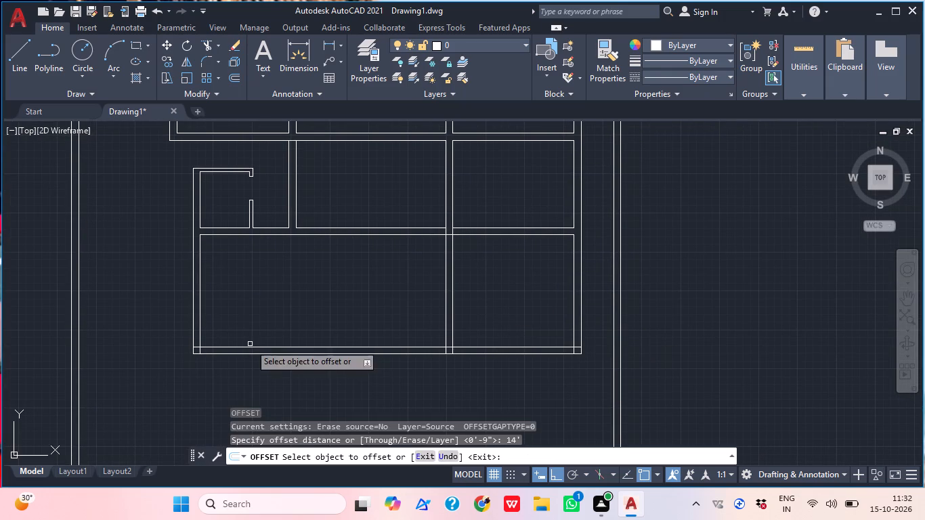
{"action": "left_click", "coordinate": [198, 313]}
{"action": "left_click", "coordinate": [318, 315]}
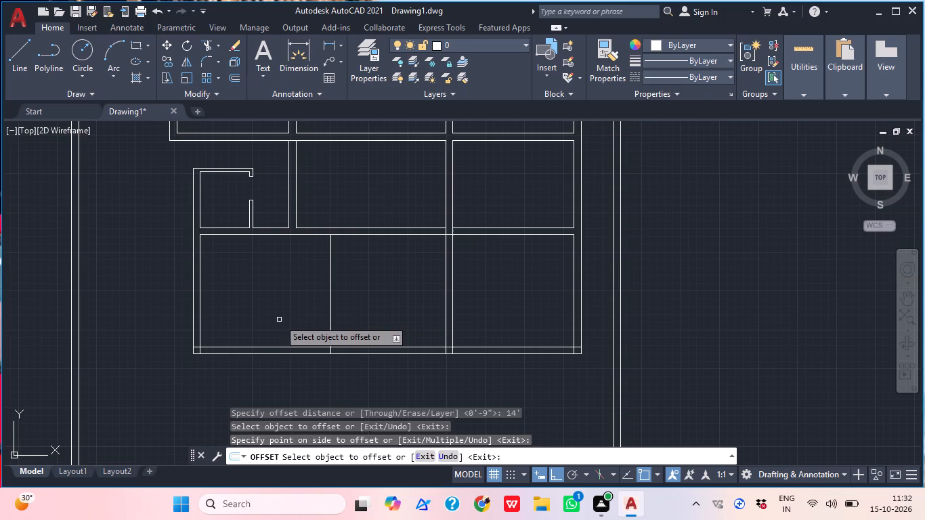
{"action": "key", "text": "space"}
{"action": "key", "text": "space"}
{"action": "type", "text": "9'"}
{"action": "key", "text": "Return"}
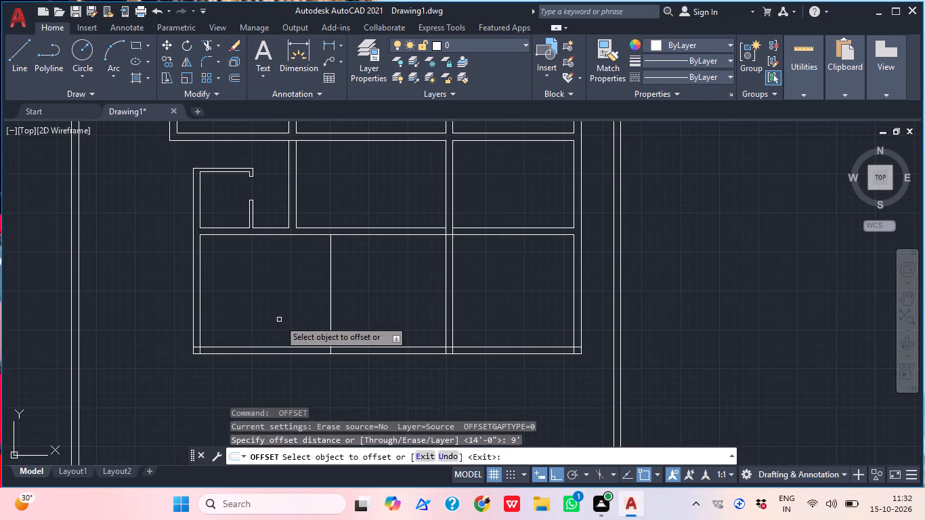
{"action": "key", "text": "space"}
Offset the new vertical line 9" to the right to form a partition wall.
{"action": "key", "text": "space"}
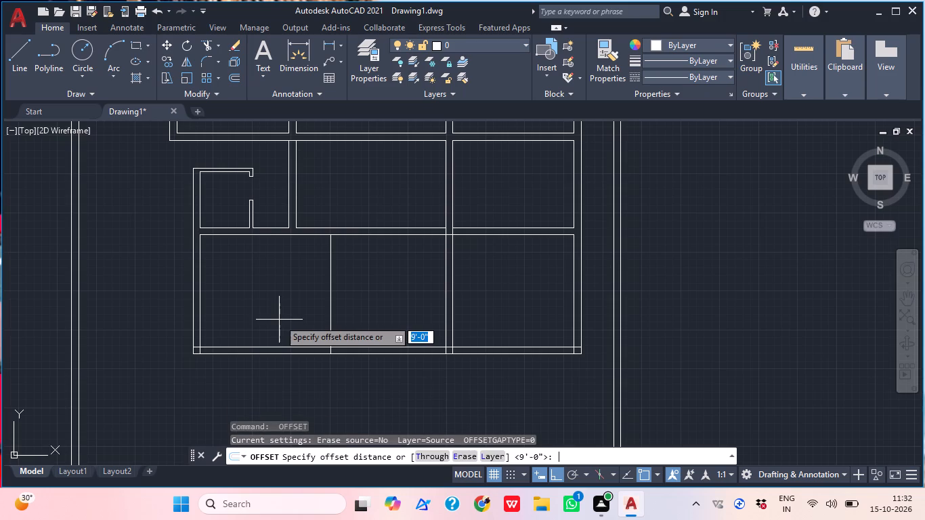
{"action": "type", "text": "9\""}
{"action": "key", "text": "Return"}
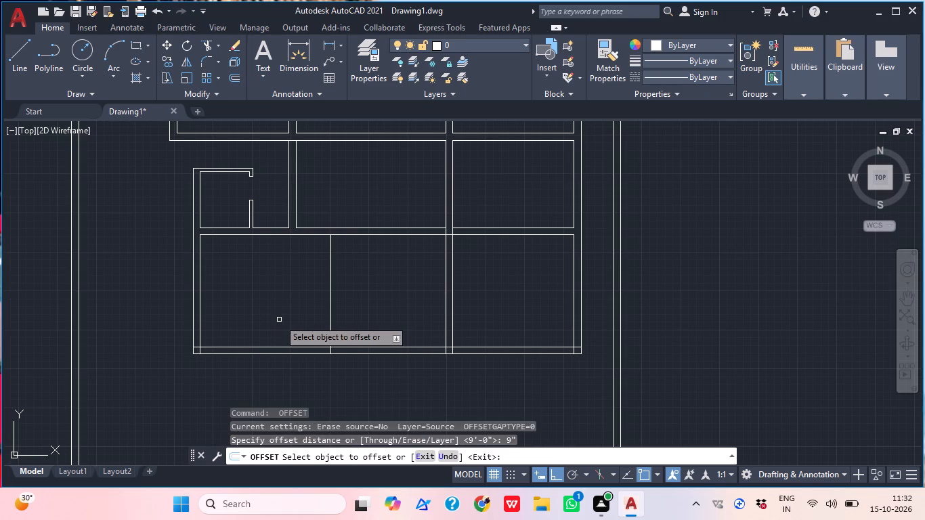
{"action": "left_click", "coordinate": [331, 286]}
{"action": "left_click", "coordinate": [378, 288]}
{"action": "middle_click_drag", "start_coordinate": [378, 256], "coordinate": [421, 307]}
{"action": "key", "text": "Escape"}
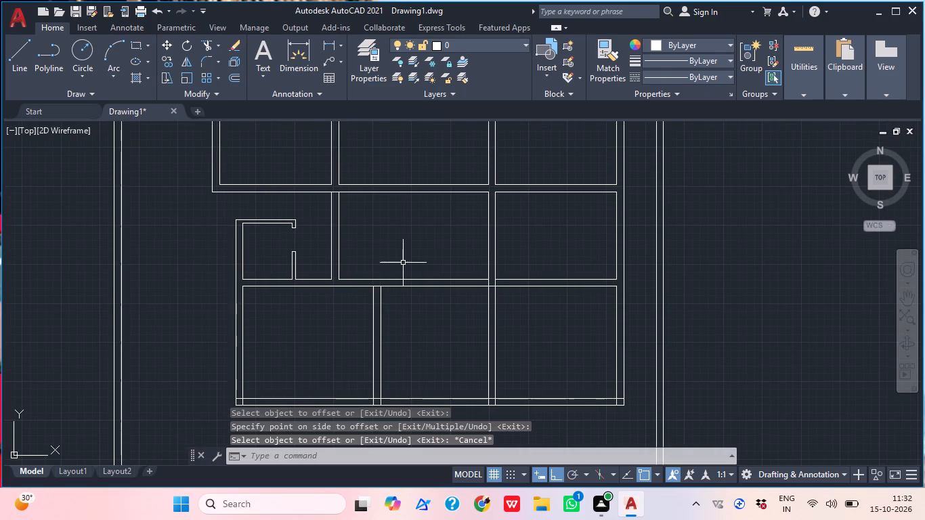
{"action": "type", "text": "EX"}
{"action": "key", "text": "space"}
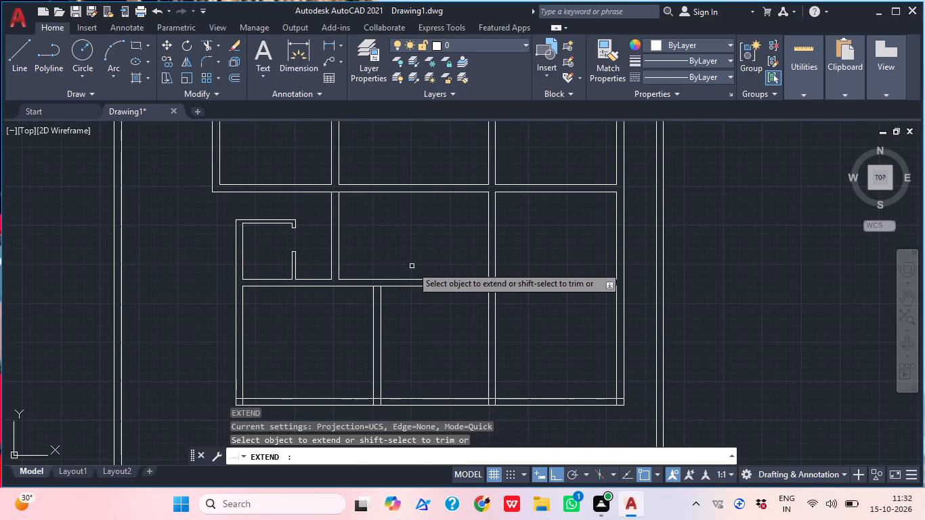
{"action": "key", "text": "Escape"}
Trim the horizontal wall line between the new partition's two faces at its top junction.
{"action": "key", "text": "t"}
{"action": "type", "text": "R"}
{"action": "key", "text": "space"}
{"action": "scroll", "coordinate": [384, 281], "scroll_direction": "up", "scroll_amount": 3}
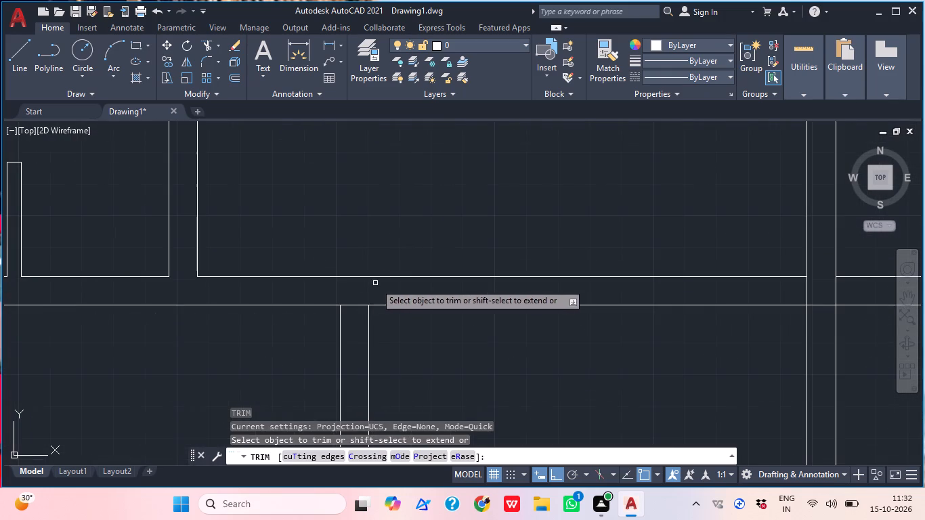
{"action": "left_click", "coordinate": [351, 299]}
{"action": "left_click", "coordinate": [351, 316]}
Trim the overlapping wall lines at the building's bottom-left corner and where the new partition meets the bottom wall.
{"action": "scroll", "coordinate": [391, 318], "scroll_direction": "down", "scroll_amount": 2}
{"action": "middle_click_drag", "start_coordinate": [402, 295], "coordinate": [452, 245]}
{"action": "middle_click_drag", "start_coordinate": [437, 416], "coordinate": [444, 406]}
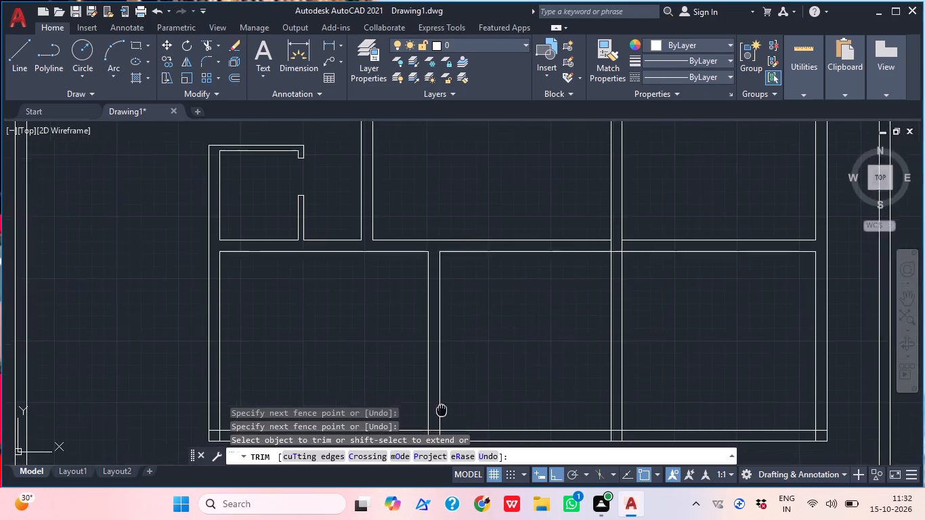
{"action": "middle_click_drag", "start_coordinate": [444, 406], "coordinate": [465, 184]}
{"action": "scroll", "coordinate": [226, 187], "scroll_direction": "up", "scroll_amount": 2}
{"action": "left_click", "coordinate": [253, 221]}
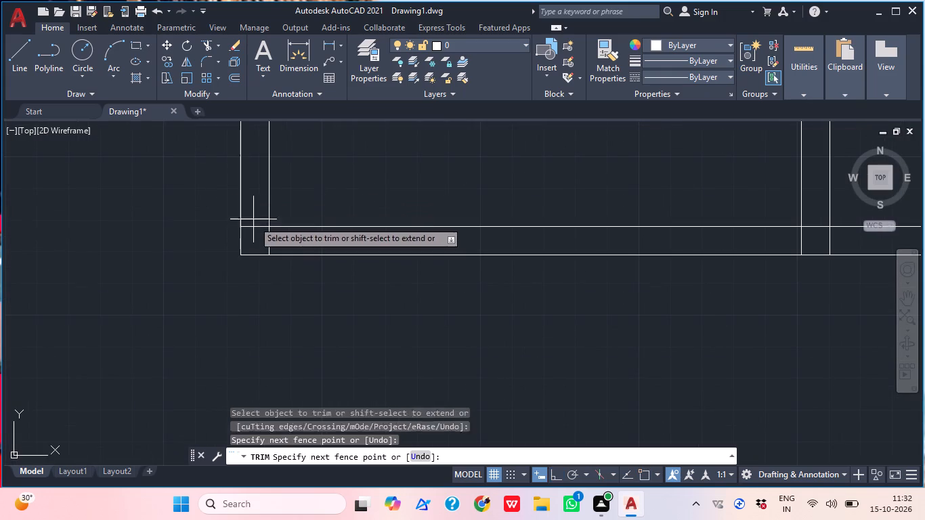
{"action": "left_click", "coordinate": [272, 243]}
{"action": "middle_click_drag", "start_coordinate": [373, 239], "coordinate": [72, 254]}
{"action": "scroll", "coordinate": [453, 244], "scroll_direction": "up", "scroll_amount": 2}
{"action": "left_click_drag", "start_coordinate": [508, 278], "coordinate": [519, 275]}
{"action": "left_click_drag", "start_coordinate": [670, 267], "coordinate": [662, 273]}
{"action": "left_click", "coordinate": [597, 265]}
{"action": "left_click", "coordinate": [592, 221]}
{"action": "middle_click_drag", "start_coordinate": [547, 267], "coordinate": [574, 253]}
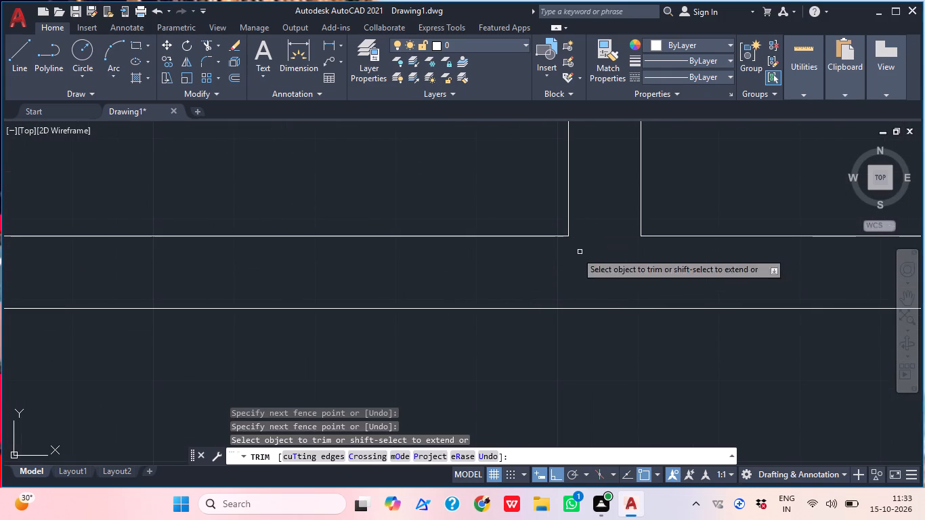
Trim the overlapping lines where the right-hand partition meets the bottom wall and at the building's bottom-right corner.
{"action": "middle_click_drag", "start_coordinate": [574, 253], "coordinate": [48, 368]}
{"action": "scroll", "coordinate": [178, 370], "scroll_direction": "down", "scroll_amount": 1}
{"action": "middle_click_drag", "start_coordinate": [609, 355], "coordinate": [285, 276]}
{"action": "scroll", "coordinate": [574, 347], "scroll_direction": "down", "scroll_amount": 1}
{"action": "left_click", "coordinate": [408, 278]}
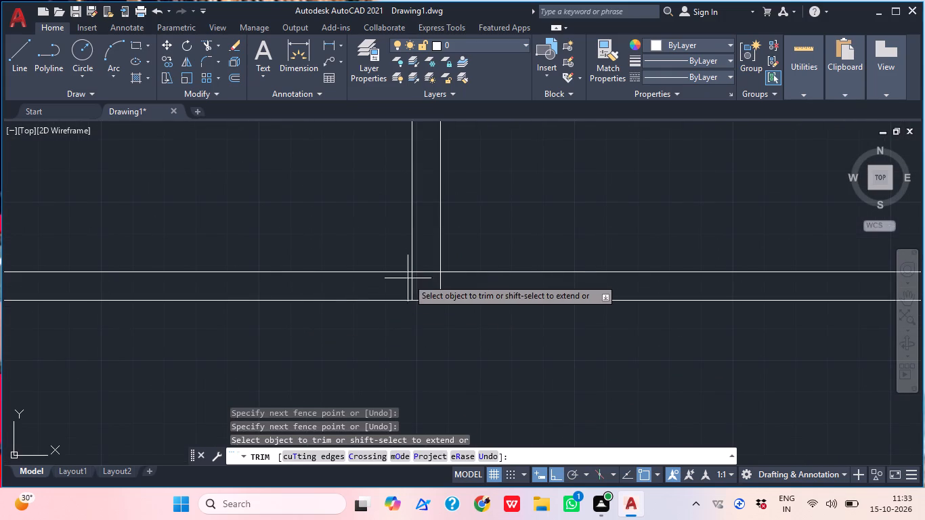
{"action": "left_click", "coordinate": [449, 285]}
{"action": "left_click", "coordinate": [427, 284]}
{"action": "left_click", "coordinate": [426, 261]}
{"action": "scroll", "coordinate": [426, 261], "scroll_direction": "down", "scroll_amount": 3}
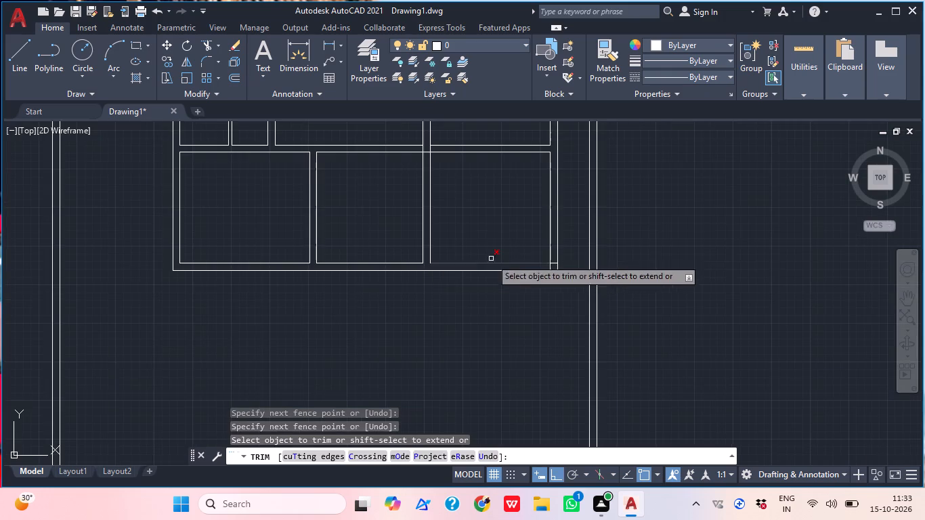
{"action": "scroll", "coordinate": [530, 265], "scroll_direction": "up", "scroll_amount": 4}
{"action": "left_click", "coordinate": [534, 267]}
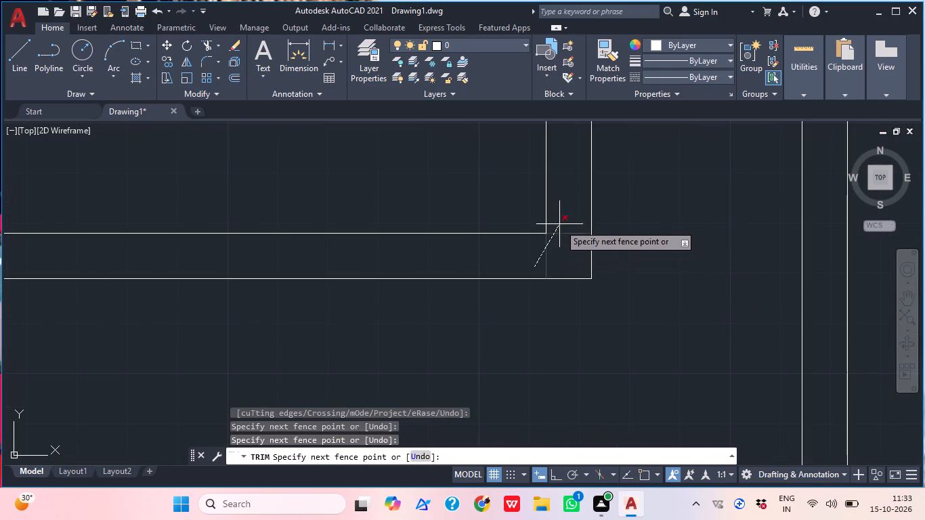
{"action": "left_click", "coordinate": [559, 223]}
Trim the crossing lines where the right-hand partition intersects the horizontal wall above the bottom rooms.
{"action": "scroll", "coordinate": [559, 231], "scroll_direction": "down", "scroll_amount": 3}
{"action": "middle_click_drag", "start_coordinate": [513, 155], "coordinate": [539, 326]}
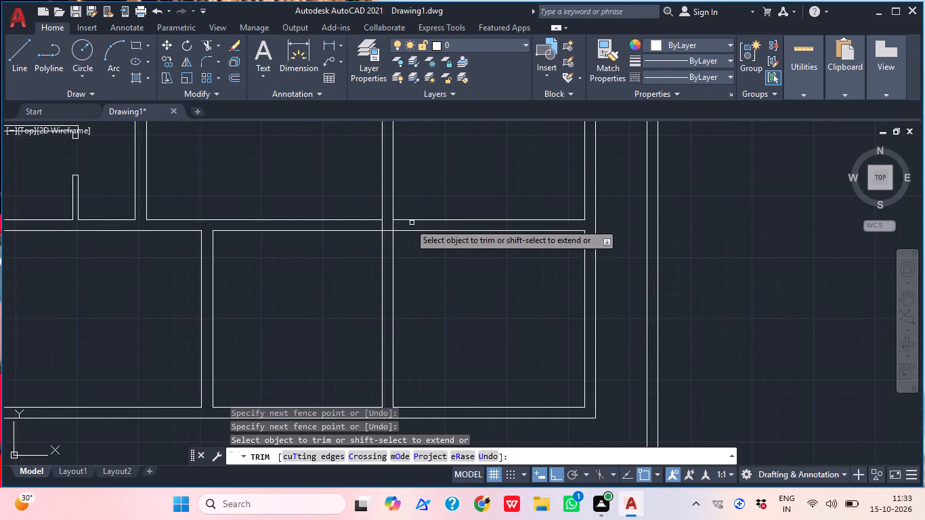
{"action": "scroll", "coordinate": [367, 221], "scroll_direction": "up", "scroll_amount": 2}
{"action": "left_click", "coordinate": [379, 236]}
{"action": "left_click", "coordinate": [473, 230]}
{"action": "left_click", "coordinate": [431, 257]}
{"action": "left_click", "coordinate": [416, 231]}
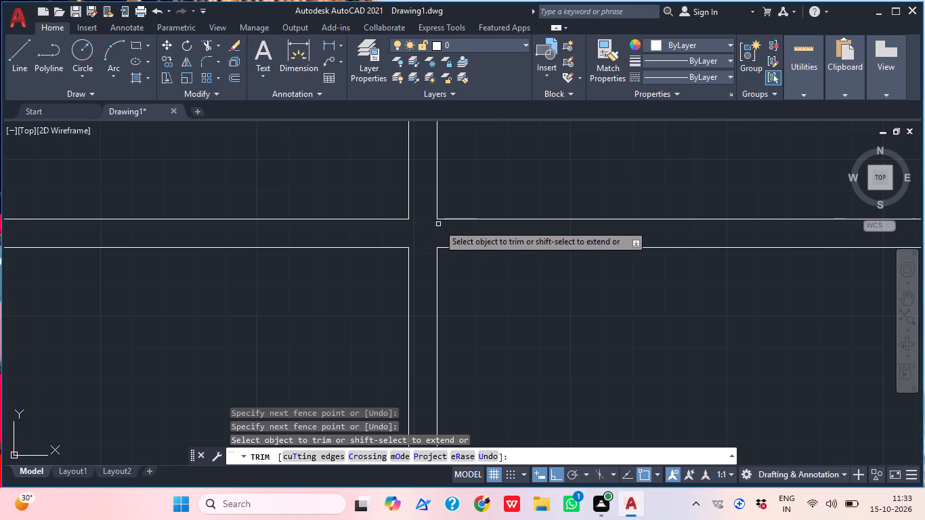
{"action": "scroll", "coordinate": [413, 234], "scroll_direction": "down", "scroll_amount": 4}
{"action": "middle_click_drag", "start_coordinate": [414, 222], "coordinate": [409, 354]}
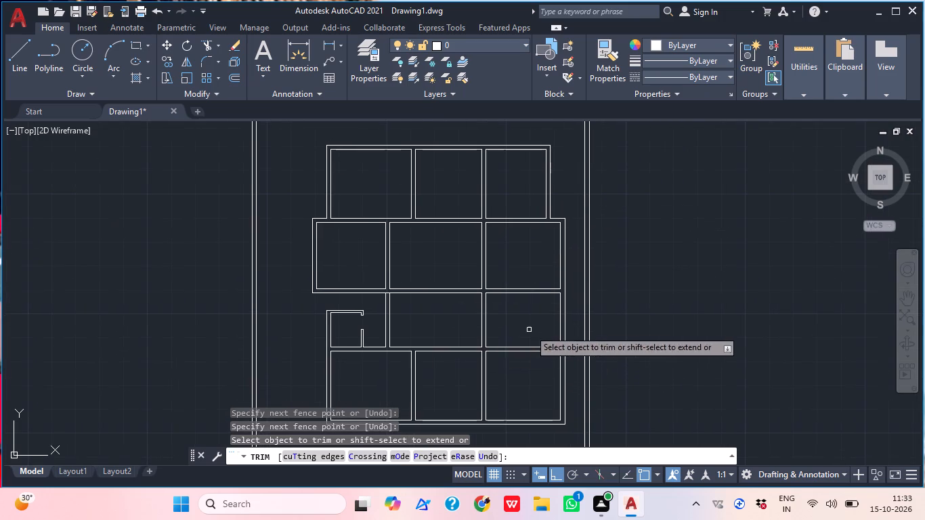
{"action": "middle_click_drag", "start_coordinate": [472, 327], "coordinate": [436, 288]}
{"action": "key", "text": "Escape"}
Offset the building's bottom outer wall line 3' downward.
{"action": "scroll", "coordinate": [429, 349], "scroll_direction": "down", "scroll_amount": 1}
{"action": "middle_click_drag", "start_coordinate": [426, 338], "coordinate": [439, 230]}
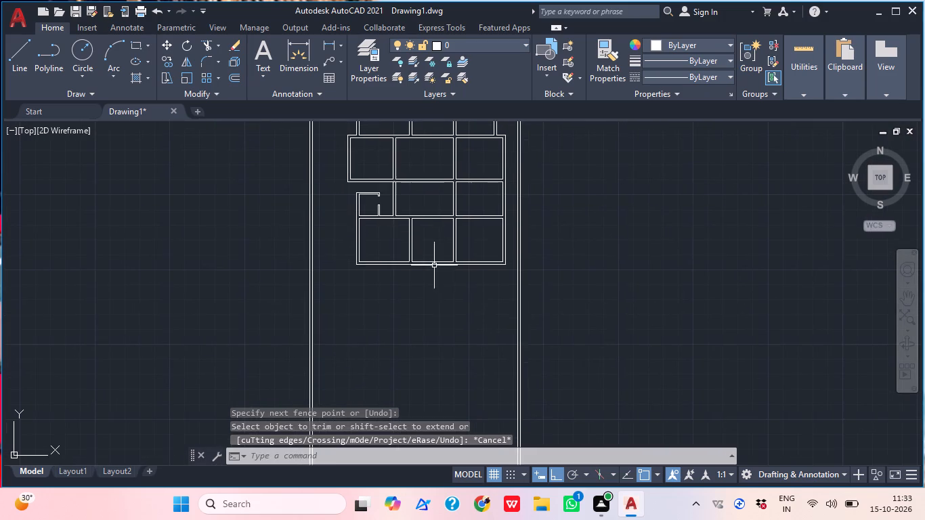
{"action": "scroll", "coordinate": [475, 411], "scroll_direction": "down", "scroll_amount": 1}
{"action": "scroll", "coordinate": [475, 322], "scroll_direction": "up", "scroll_amount": 1}
{"action": "middle_click_drag", "start_coordinate": [468, 351], "coordinate": [459, 383]}
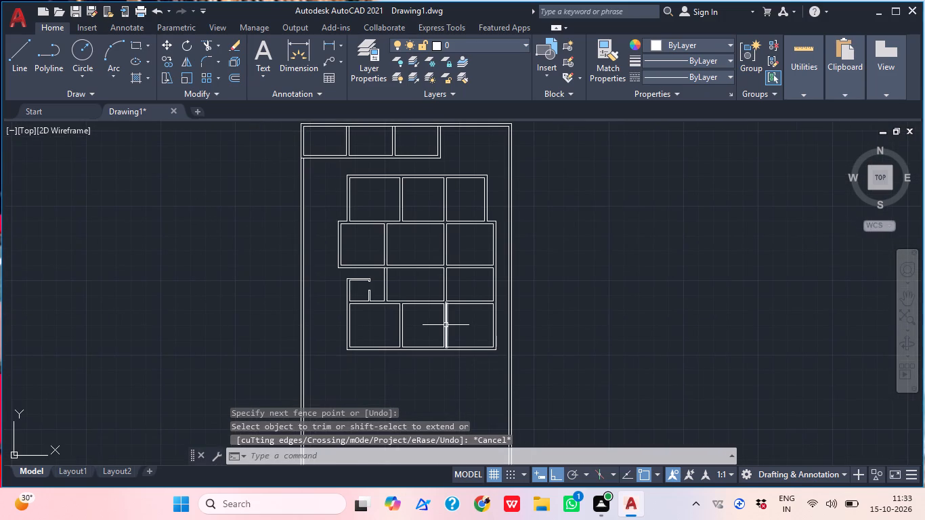
{"action": "type", "text": "O"}
{"action": "key", "text": "space"}
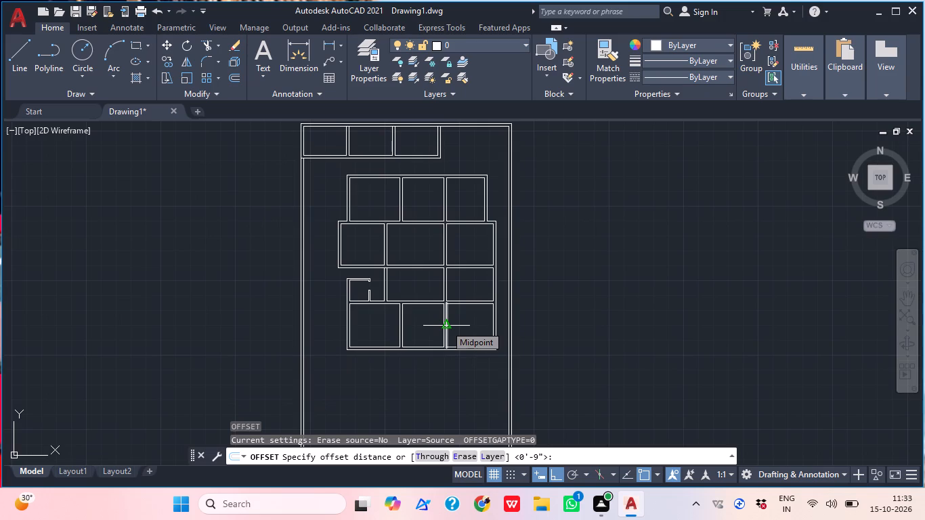
{"action": "type", "text": "3'"}
{"action": "key", "text": "Return"}
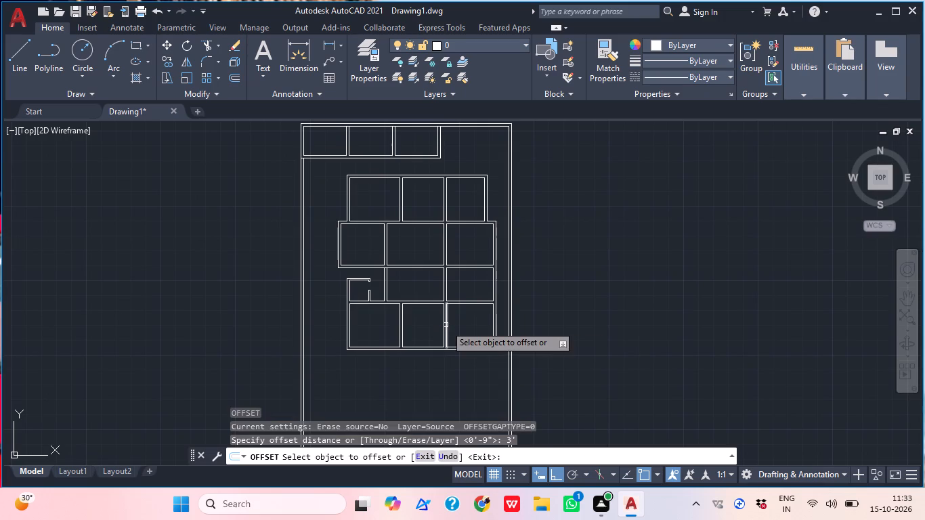
{"action": "scroll", "coordinate": [446, 364], "scroll_direction": "up", "scroll_amount": 2}
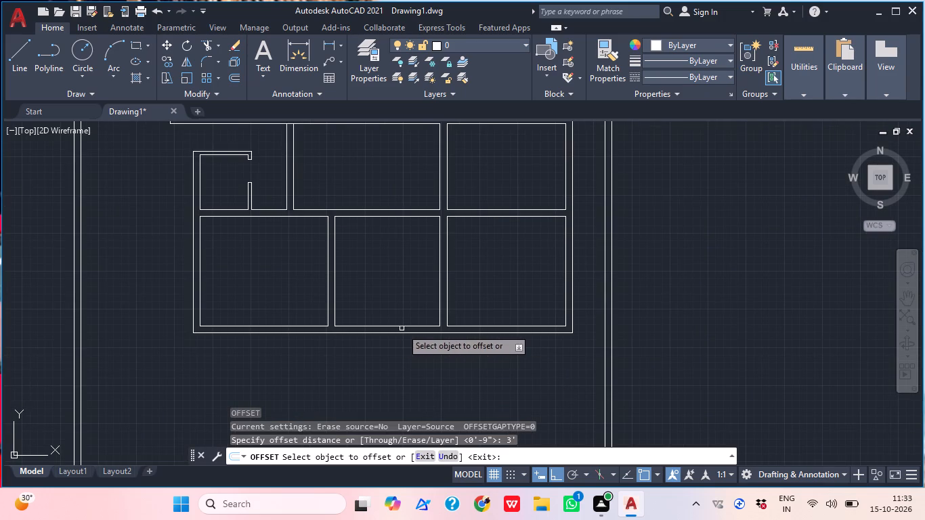
{"action": "left_click", "coordinate": [406, 334]}
{"action": "left_click", "coordinate": [415, 374]}
{"action": "key", "text": "space"}
Offset the new horizontal line below the building 4' downward.
{"action": "key", "text": "space"}
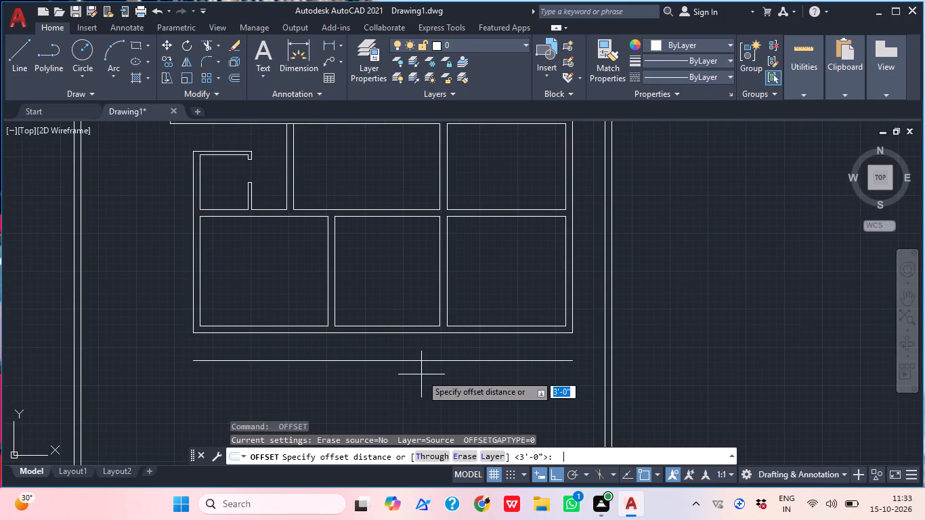
{"action": "type", "text": "4'"}
{"action": "key", "text": "Return"}
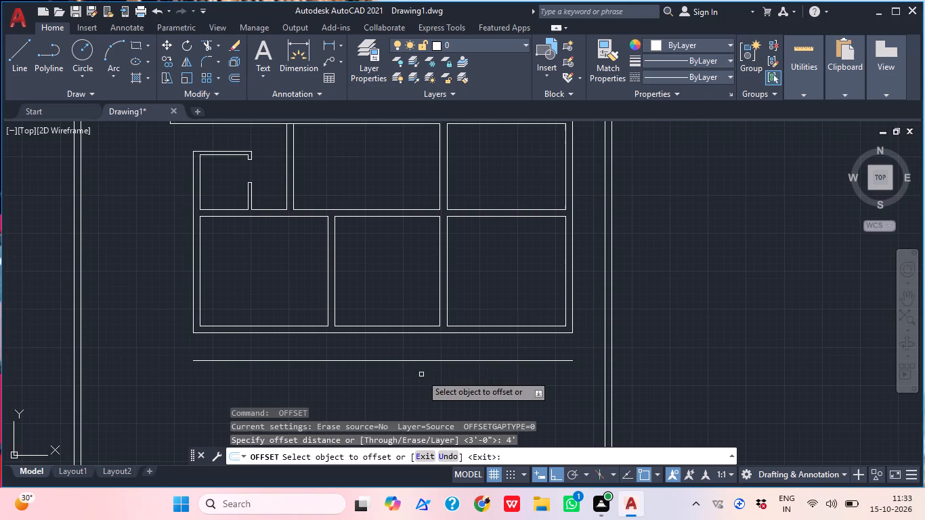
{"action": "left_click", "coordinate": [449, 362]}
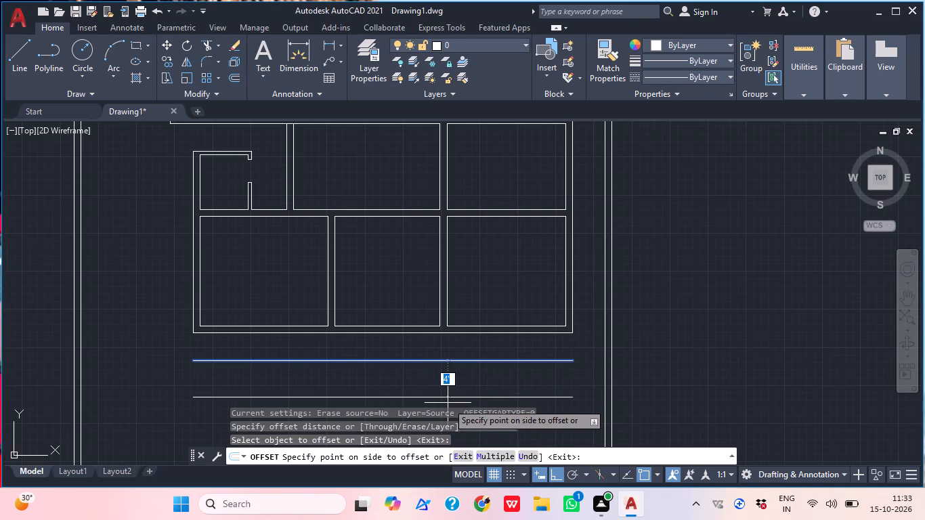
{"action": "middle_click_drag", "start_coordinate": [450, 402], "coordinate": [448, 304]}
{"action": "scroll", "coordinate": [448, 304], "scroll_direction": "down", "scroll_amount": 1}
{"action": "left_click", "coordinate": [442, 318]}
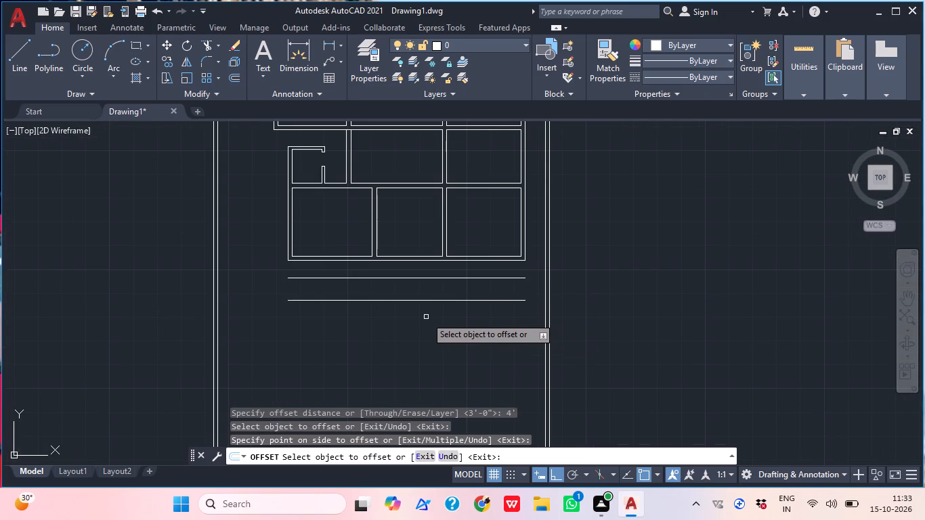
{"action": "key", "text": "space"}
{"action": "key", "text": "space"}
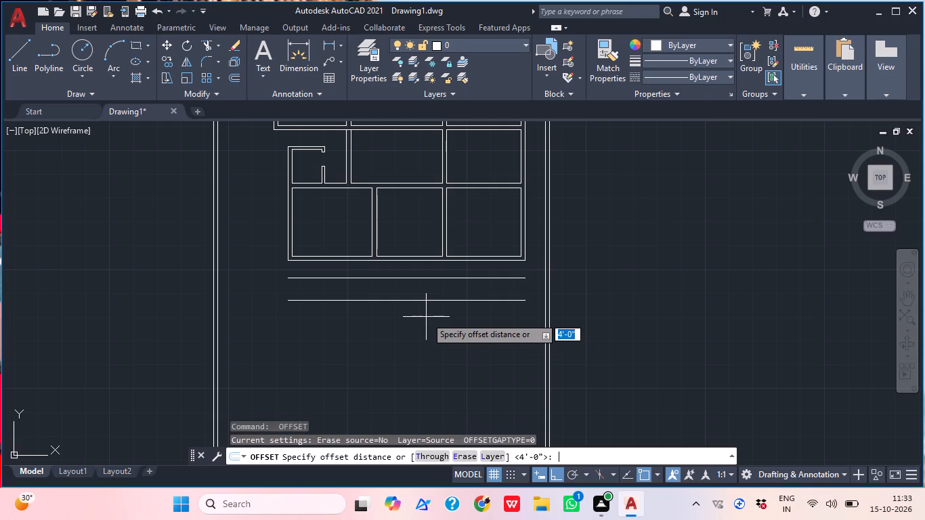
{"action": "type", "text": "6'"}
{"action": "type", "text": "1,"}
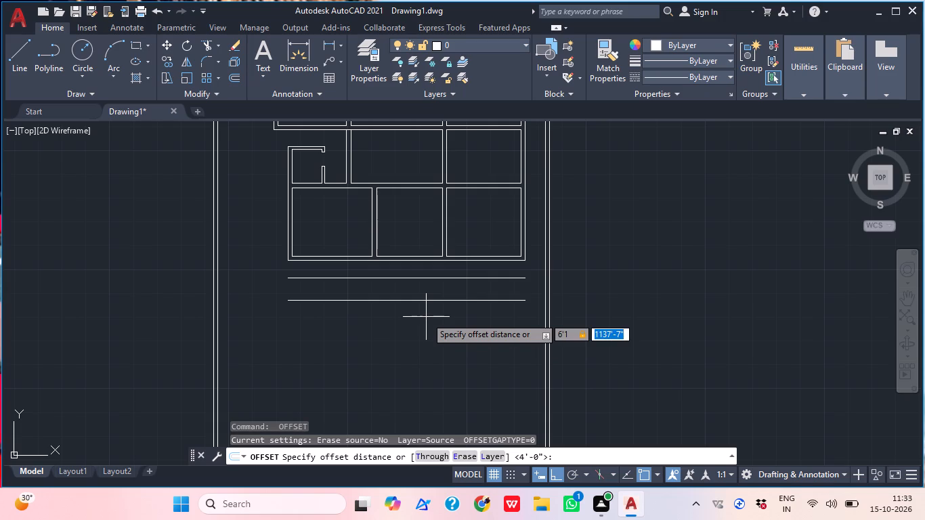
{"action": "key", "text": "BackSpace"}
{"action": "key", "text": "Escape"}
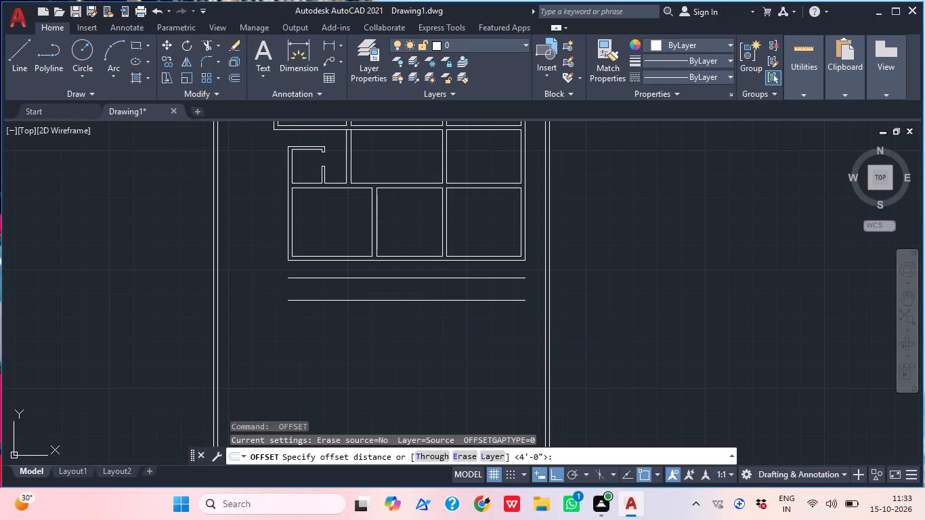
Offset the lowest horizontal line 6'1.5" downward.
{"action": "key", "text": "Return"}
{"action": "type", "text": "6'"}
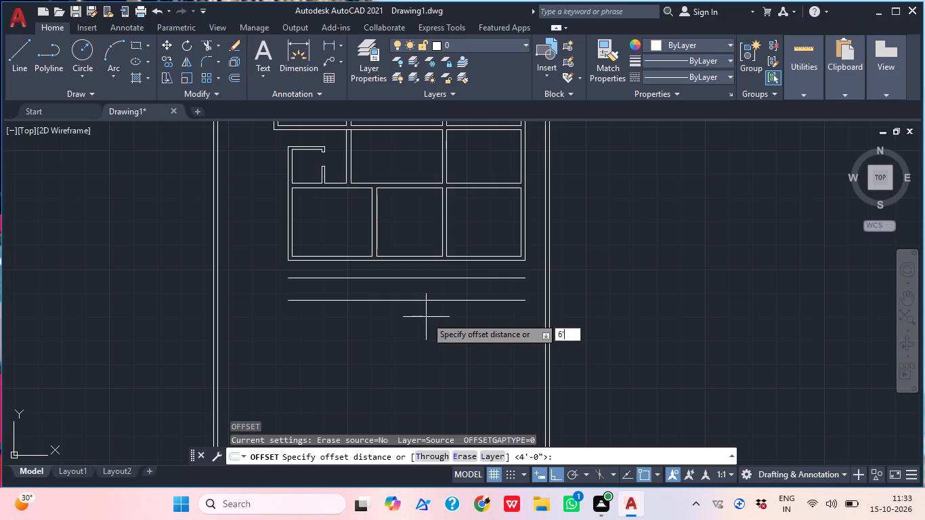
{"action": "type", "text": "1."}
{"action": "type", "text": "5\""}
{"action": "key", "text": "Return"}
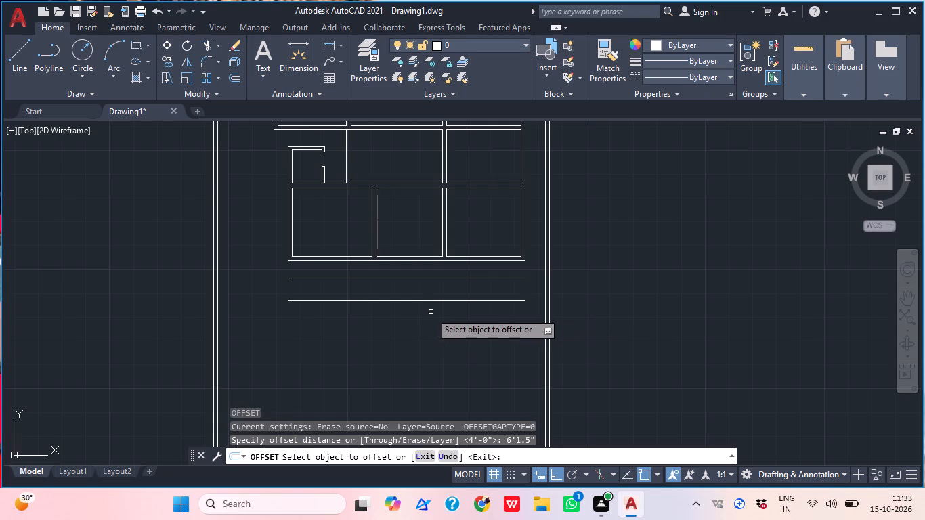
{"action": "left_click", "coordinate": [430, 297]}
{"action": "left_click_drag", "start_coordinate": [434, 300], "coordinate": [434, 322]}
{"action": "left_click", "coordinate": [414, 368]}
{"action": "middle_click_drag", "start_coordinate": [408, 374], "coordinate": [413, 357]}
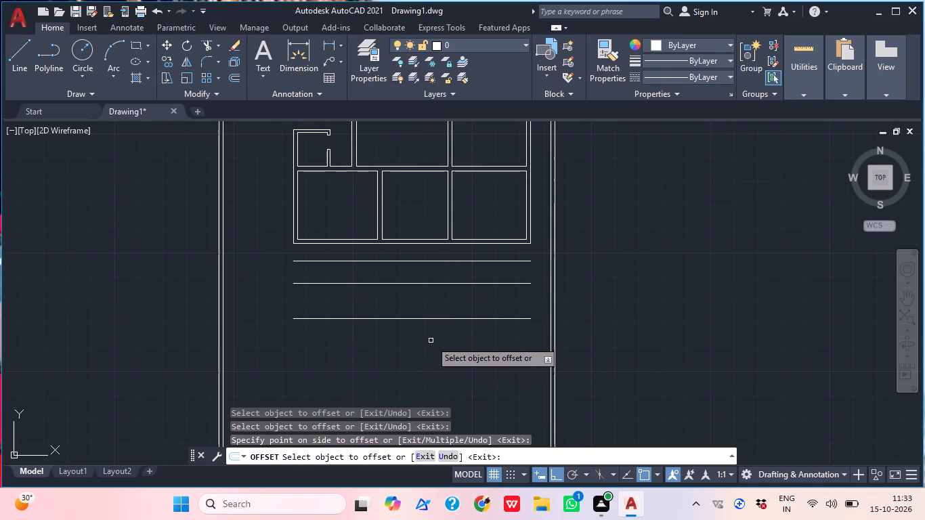
Extend both ends of the lowest horizontal line below the building to the outer faces of the side boundary walls.
{"action": "middle_click_drag", "start_coordinate": [427, 336], "coordinate": [427, 315]}
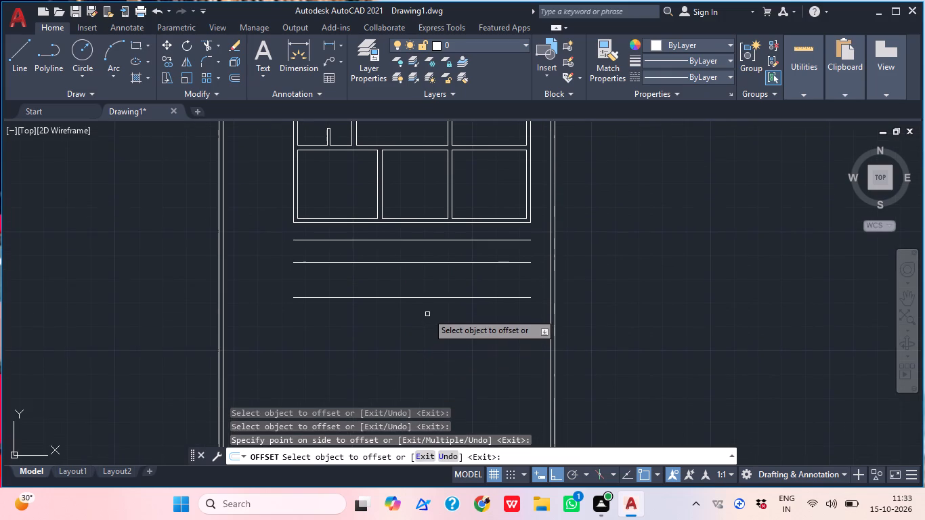
{"action": "key", "text": "Escape"}
{"action": "type", "text": "EX"}
{"action": "key", "text": "space"}
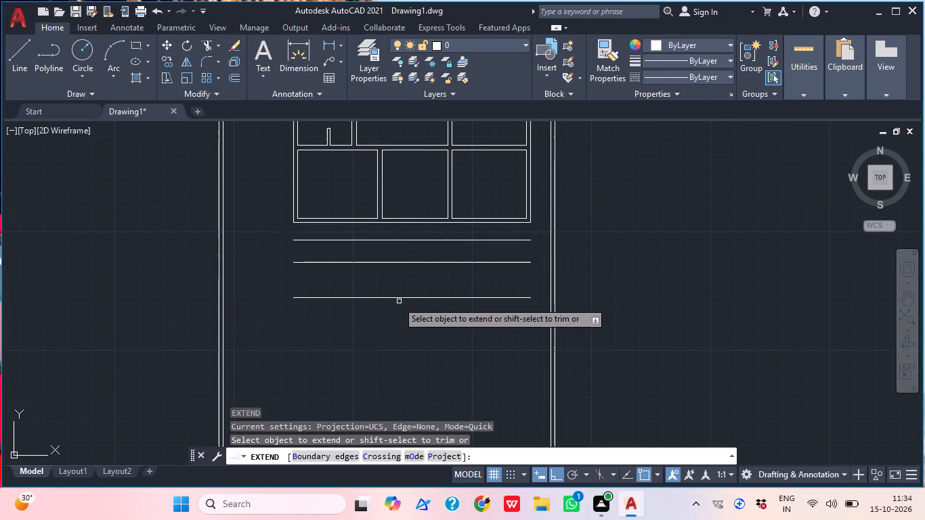
{"action": "left_click", "coordinate": [389, 308]}
{"action": "left_click", "coordinate": [347, 290]}
{"action": "left_click", "coordinate": [431, 315]}
{"action": "left_click", "coordinate": [522, 284]}
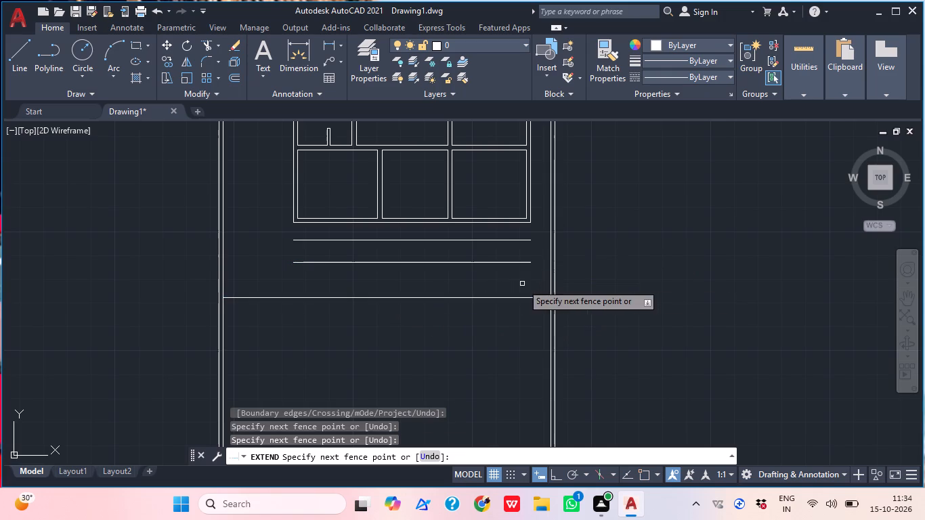
{"action": "left_click", "coordinate": [351, 307]}
{"action": "left_click", "coordinate": [301, 285]}
{"action": "left_click_drag", "start_coordinate": [502, 310], "coordinate": [511, 306]}
{"action": "left_click", "coordinate": [526, 284]}
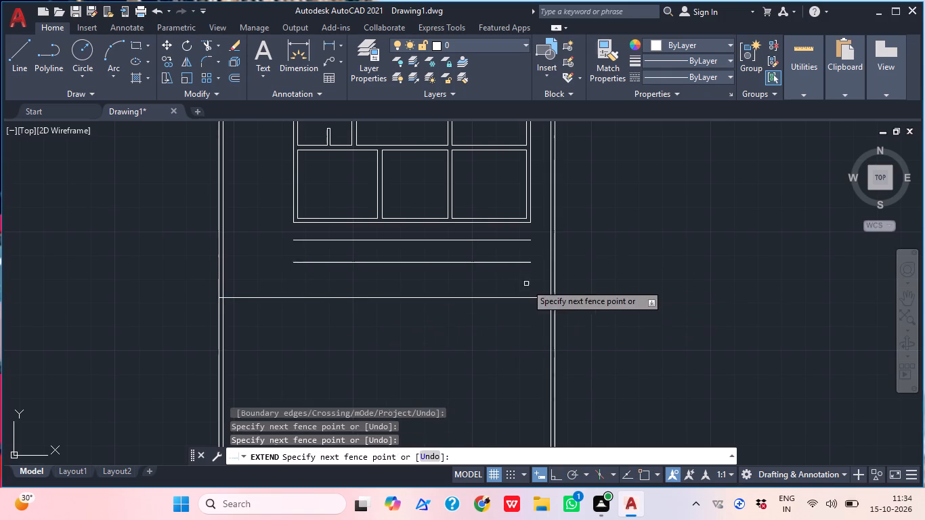
{"action": "key", "text": "Escape"}
Offset the extended horizontal line 9" downward to form the bottom boundary wall.
{"action": "key", "text": "o"}
{"action": "key", "text": "space"}
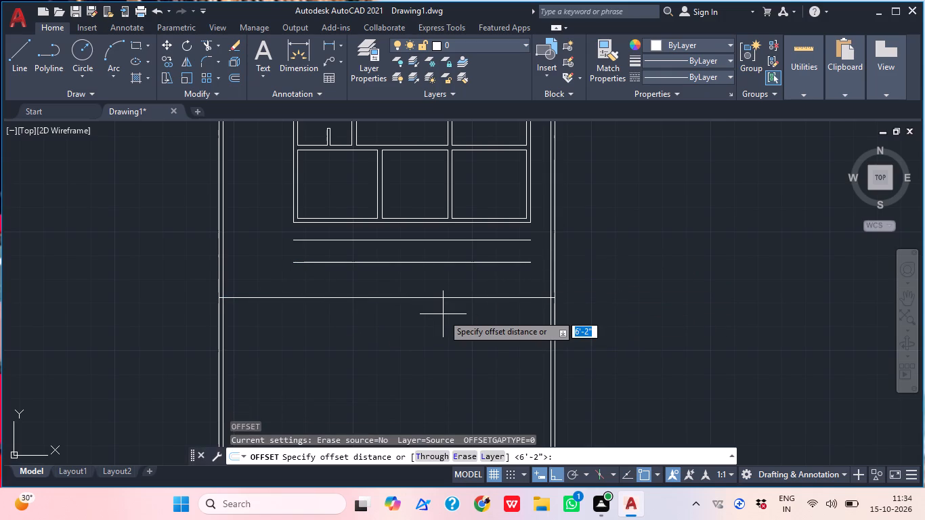
{"action": "type", "text": "9\""}
{"action": "key", "text": "Return"}
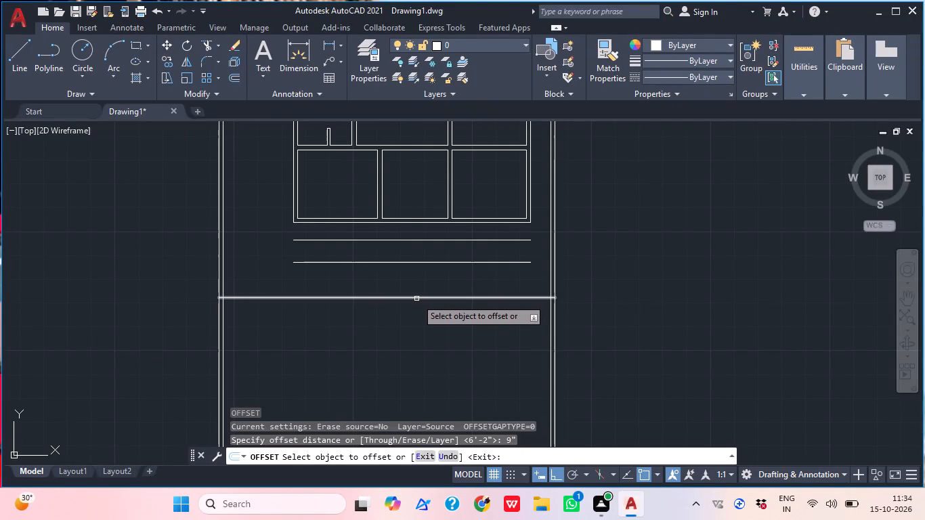
{"action": "left_click", "coordinate": [416, 299]}
{"action": "left_click", "coordinate": [410, 349]}
{"action": "key", "text": "Escape"}
Trim the side boundary wall lines that run past the new bottom boundary wall.
{"action": "type", "text": "RE"}
{"action": "key", "text": "Escape"}
{"action": "key", "text": "t"}
{"action": "key", "text": "r"}
{"action": "key", "text": "space"}
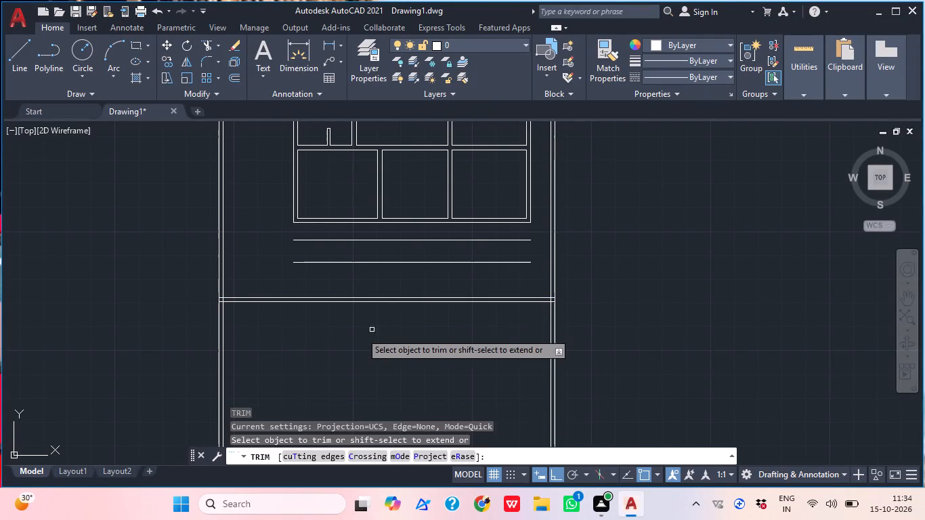
{"action": "left_click_drag", "start_coordinate": [198, 326], "coordinate": [204, 328]}
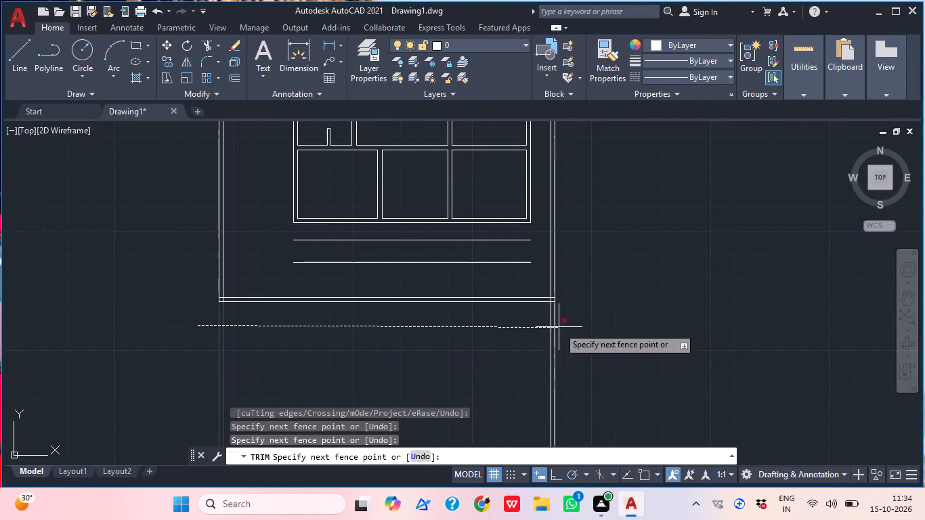
{"action": "left_click_drag", "start_coordinate": [628, 314], "coordinate": [586, 332]}
{"action": "middle_click_drag", "start_coordinate": [398, 357], "coordinate": [420, 405]}
{"action": "key", "text": "Escape"}
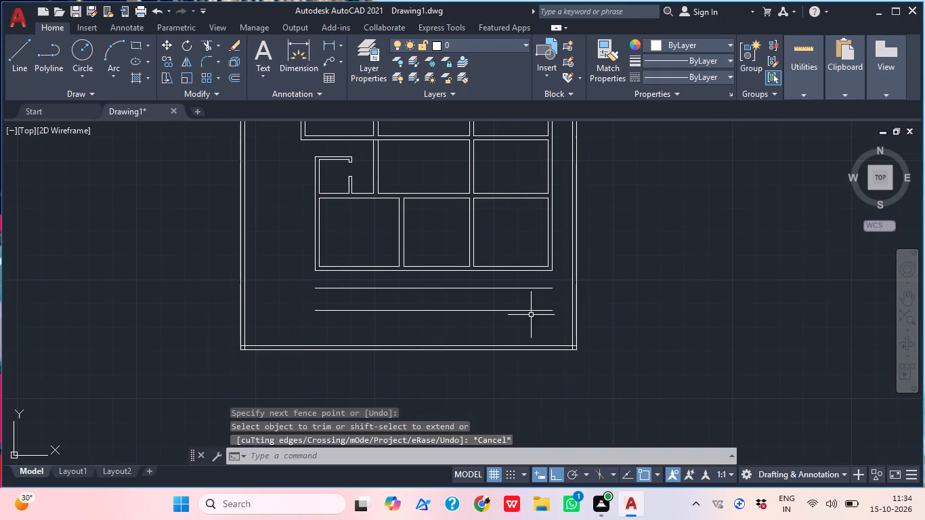
Review the whole plan, from the bottom boundary wall up to the top row of rooms.
{"action": "middle_click_drag", "start_coordinate": [531, 333], "coordinate": [554, 460]}
{"action": "scroll", "coordinate": [506, 349], "scroll_direction": "down", "scroll_amount": 1}
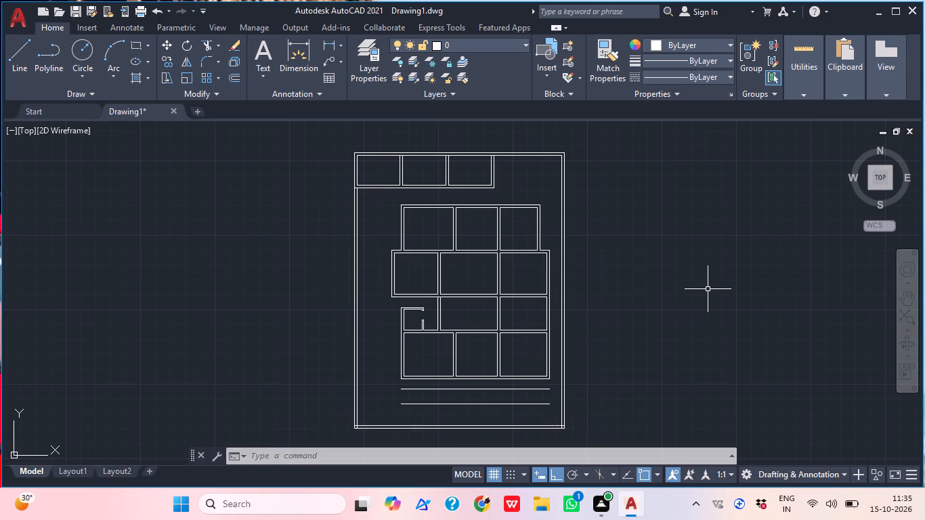
{"action": "key", "text": "Escape"}
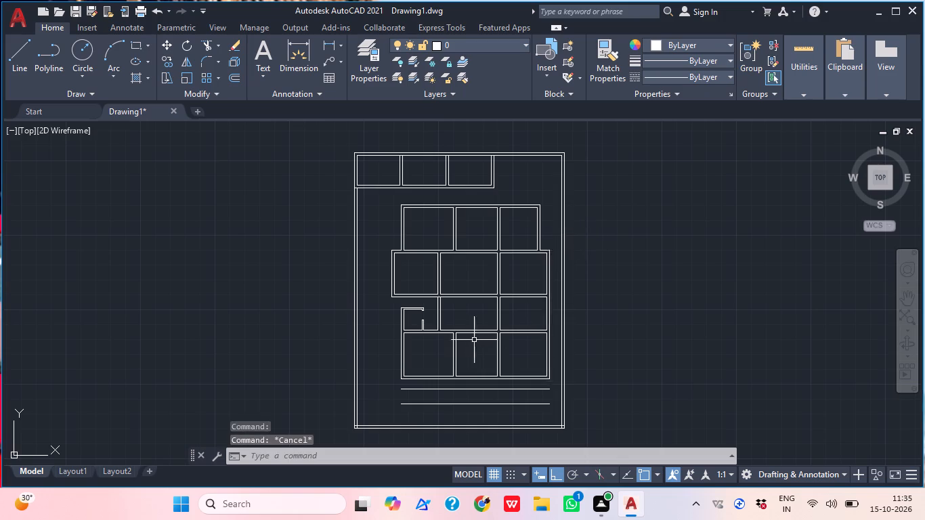
{"action": "scroll", "coordinate": [470, 333], "scroll_direction": "up", "scroll_amount": 1}
{"action": "middle_click_drag", "start_coordinate": [458, 349], "coordinate": [433, 324]}
{"action": "middle_click_drag", "start_coordinate": [454, 277], "coordinate": [422, 402]}
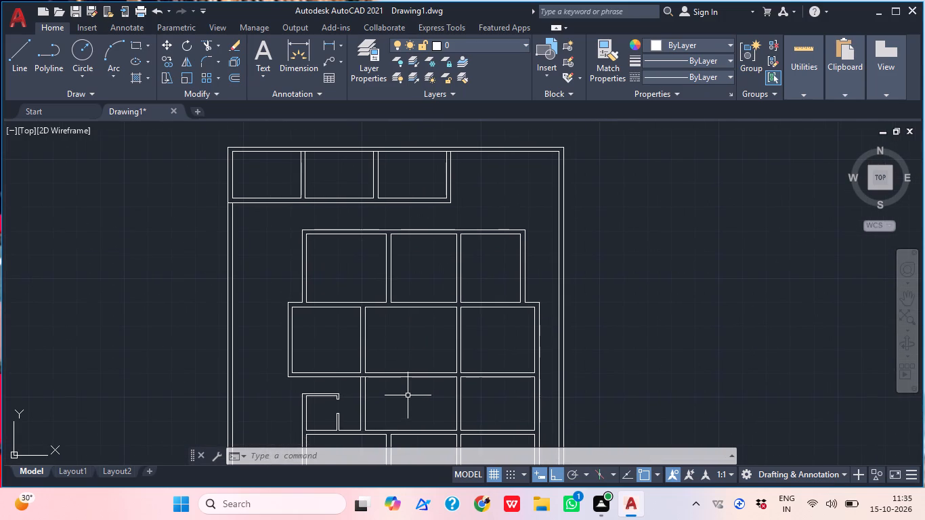
{"action": "middle_click_drag", "start_coordinate": [415, 355], "coordinate": [420, 240]}
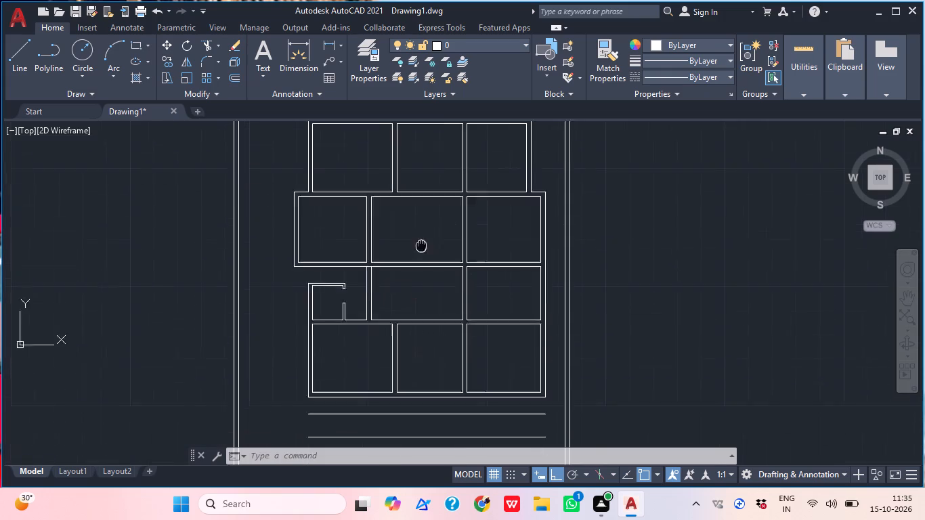
{"action": "middle_click_drag", "start_coordinate": [420, 240], "coordinate": [410, 217]}
{"action": "middle_click_drag", "start_coordinate": [428, 332], "coordinate": [339, 381]}
{"action": "middle_click_drag", "start_coordinate": [286, 337], "coordinate": [275, 385]}
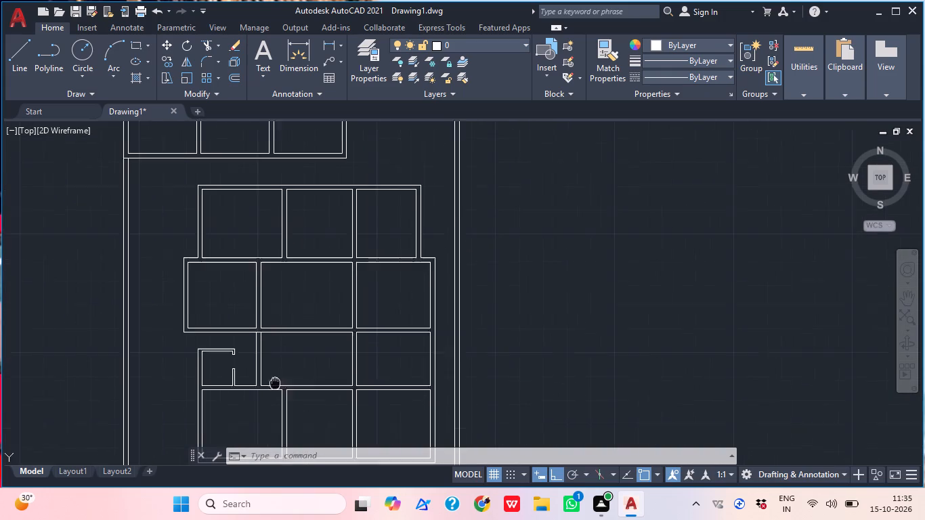
{"action": "middle_click_drag", "start_coordinate": [275, 385], "coordinate": [274, 396]}
{"action": "middle_click_drag", "start_coordinate": [261, 326], "coordinate": [332, 407]}
{"action": "middle_click_drag", "start_coordinate": [267, 284], "coordinate": [293, 299]}
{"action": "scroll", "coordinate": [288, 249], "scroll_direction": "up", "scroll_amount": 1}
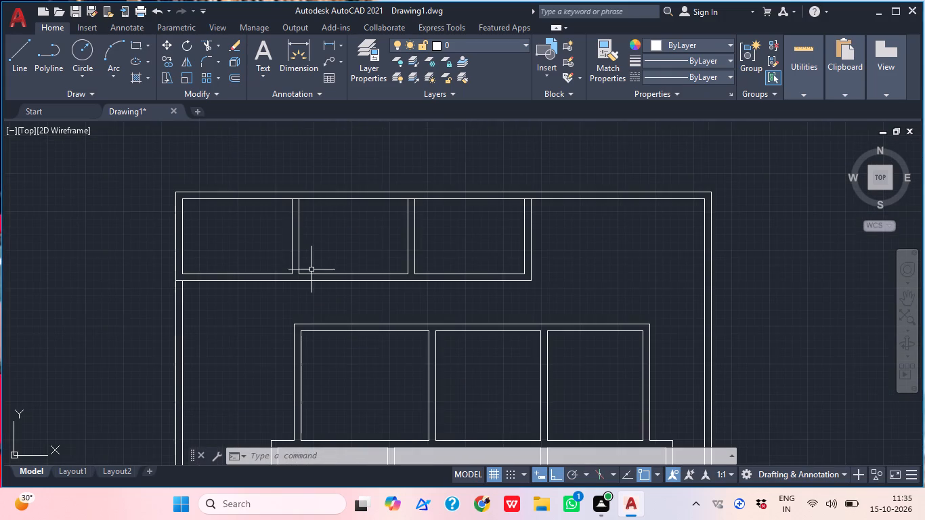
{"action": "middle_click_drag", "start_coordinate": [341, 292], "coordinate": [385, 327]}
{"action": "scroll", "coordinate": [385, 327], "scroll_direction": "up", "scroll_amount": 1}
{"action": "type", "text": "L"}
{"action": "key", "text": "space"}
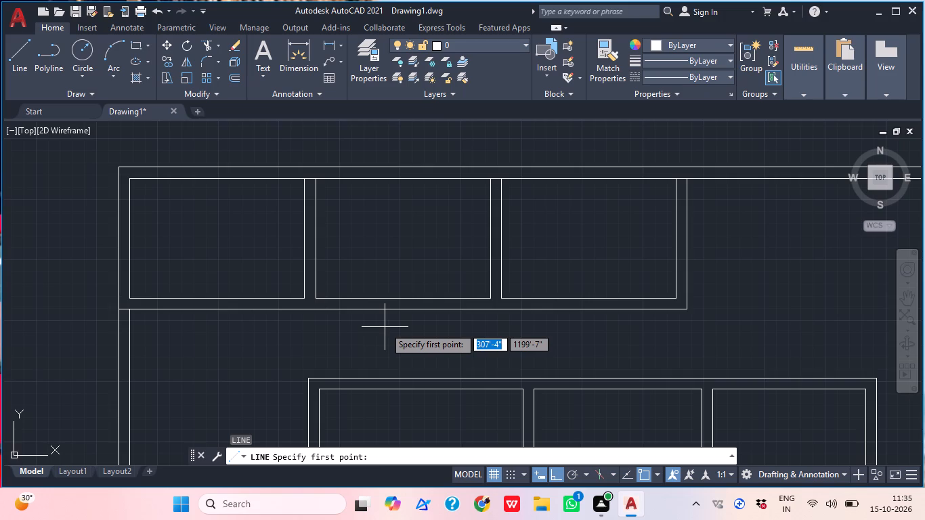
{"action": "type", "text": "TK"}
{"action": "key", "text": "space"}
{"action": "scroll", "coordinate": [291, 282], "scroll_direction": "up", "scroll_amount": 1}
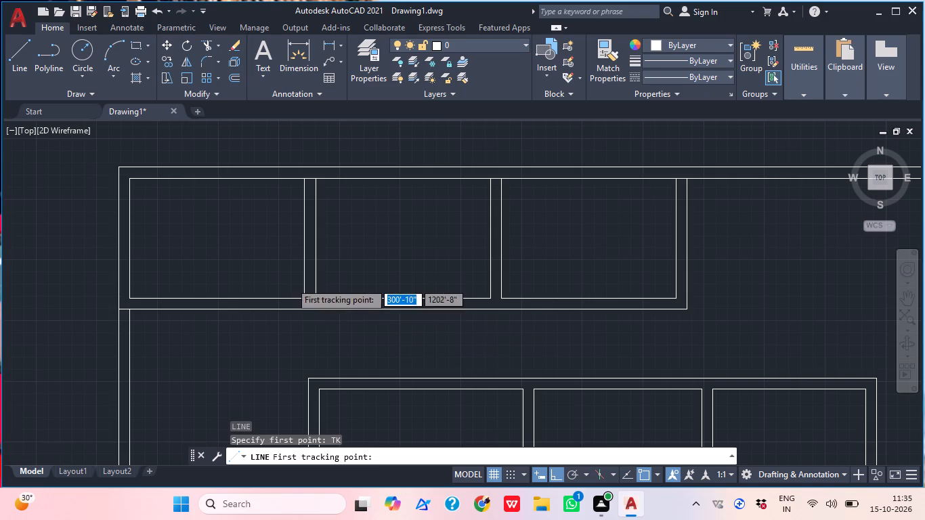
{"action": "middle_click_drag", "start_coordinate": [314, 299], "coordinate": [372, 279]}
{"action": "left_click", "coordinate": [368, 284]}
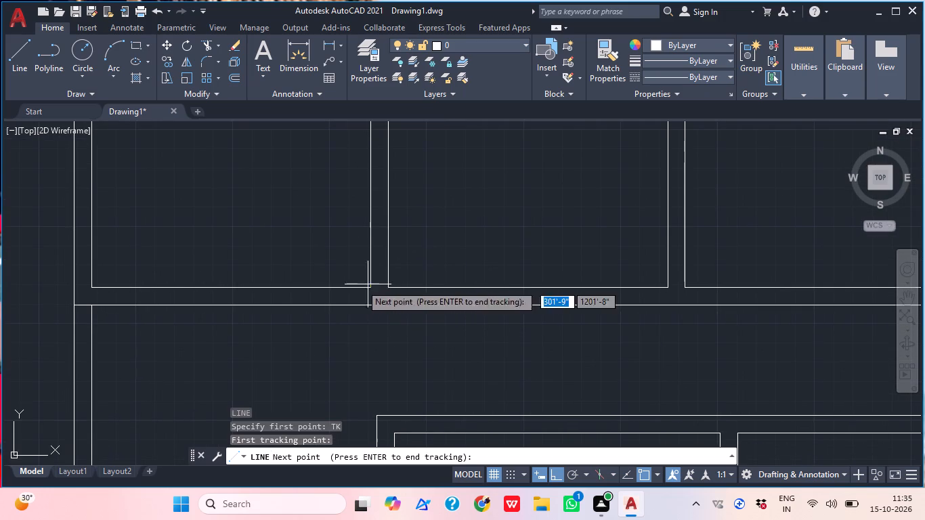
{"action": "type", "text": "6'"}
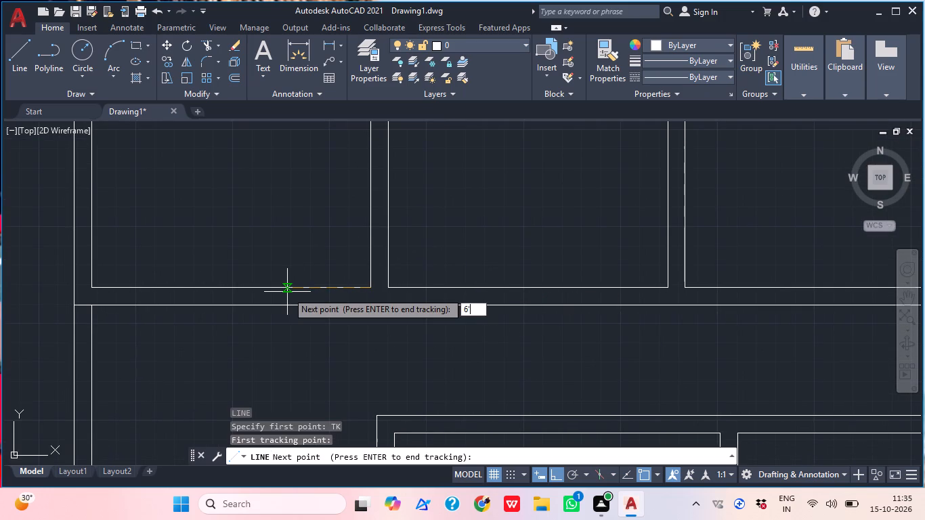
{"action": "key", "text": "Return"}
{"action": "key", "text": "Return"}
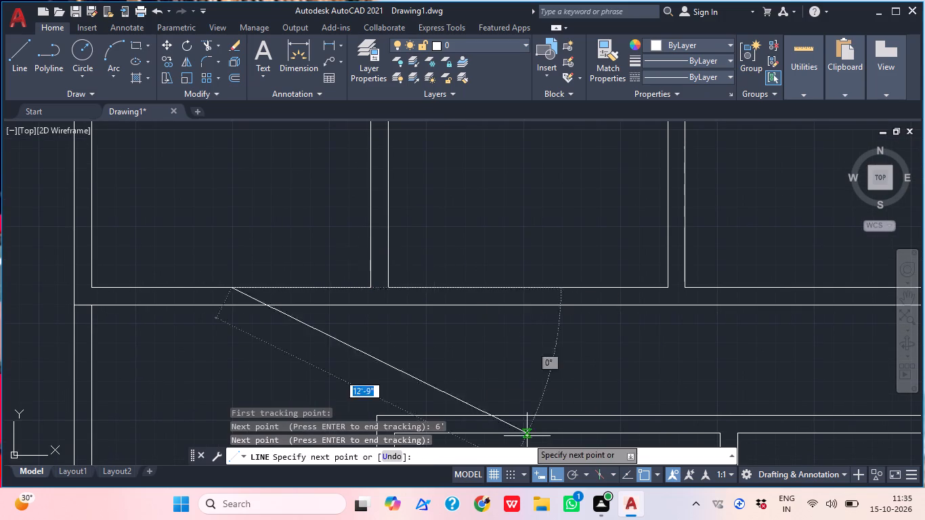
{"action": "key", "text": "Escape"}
Draw a door jamb line across the bottom wall of the top-left room, 6" left of its right inner corner.
{"action": "type", "text": "L"}
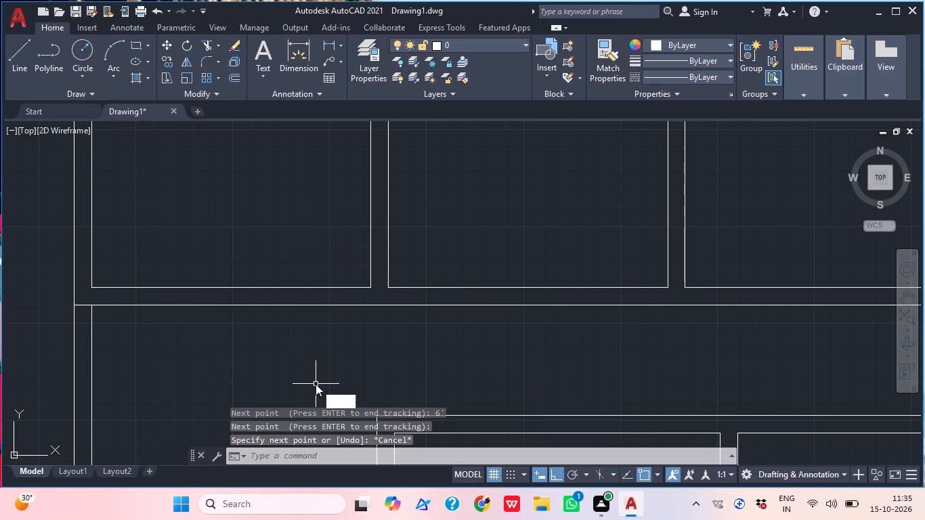
{"action": "key", "text": "space"}
{"action": "type", "text": "TK"}
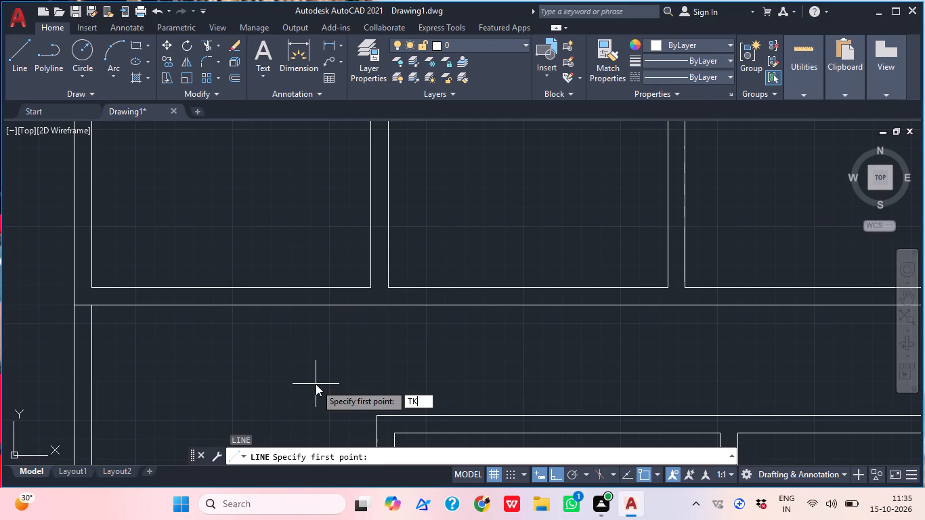
{"action": "key", "text": "Return"}
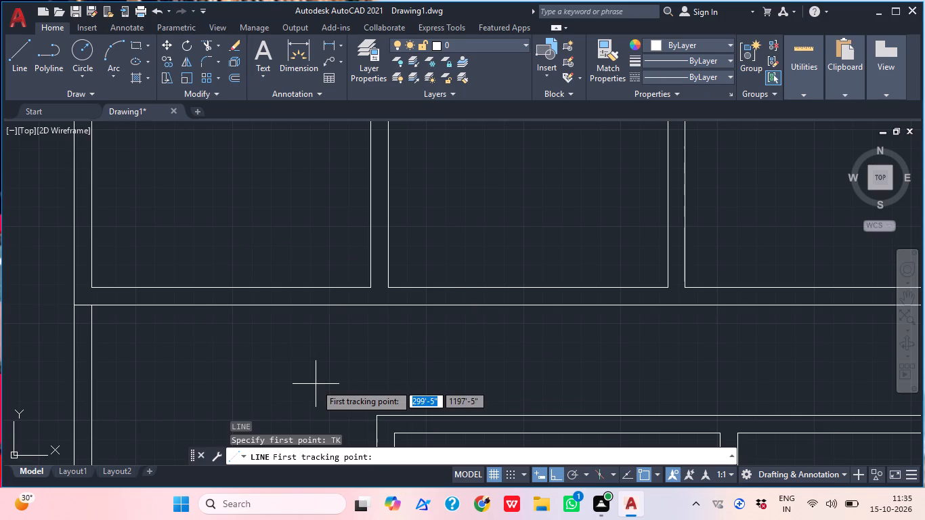
{"action": "left_click", "coordinate": [371, 286]}
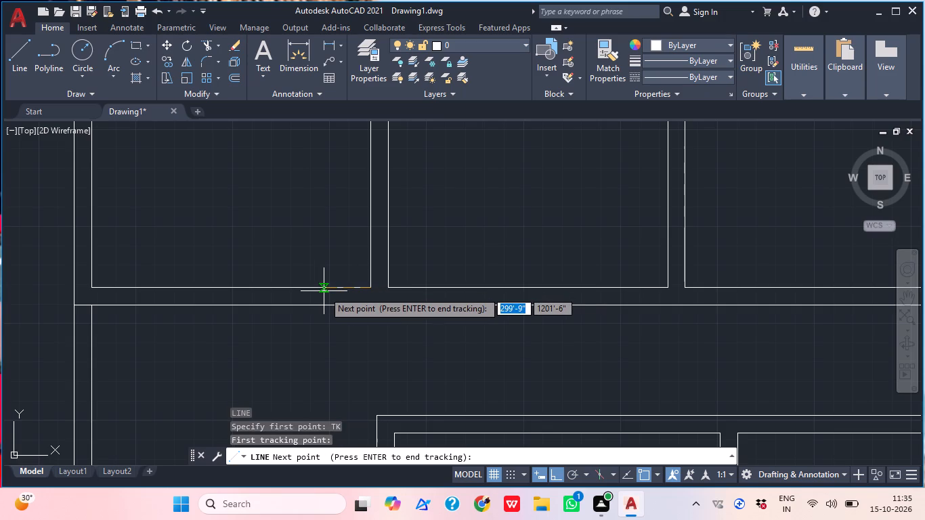
{"action": "type", "text": "6\""}
{"action": "key", "text": "Return"}
{"action": "key", "text": "Return"}
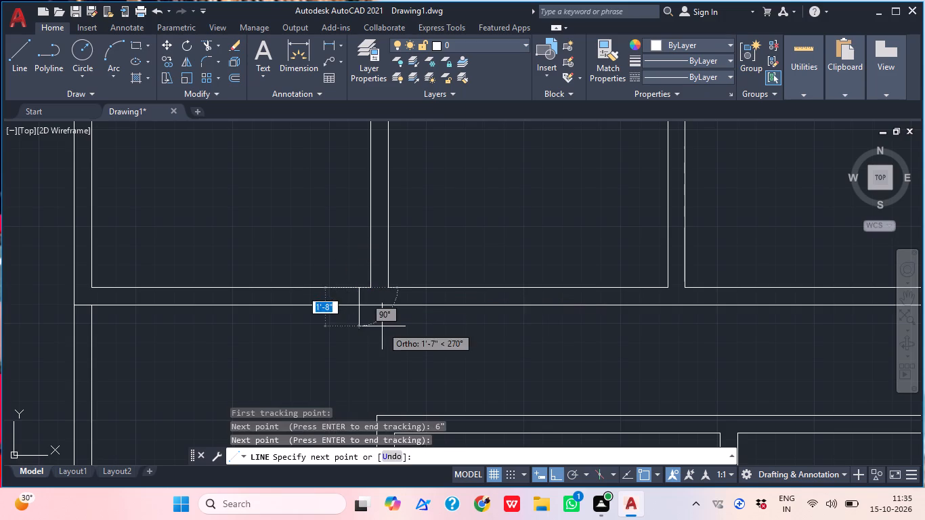
{"action": "scroll", "coordinate": [344, 314], "scroll_direction": "up", "scroll_amount": 2}
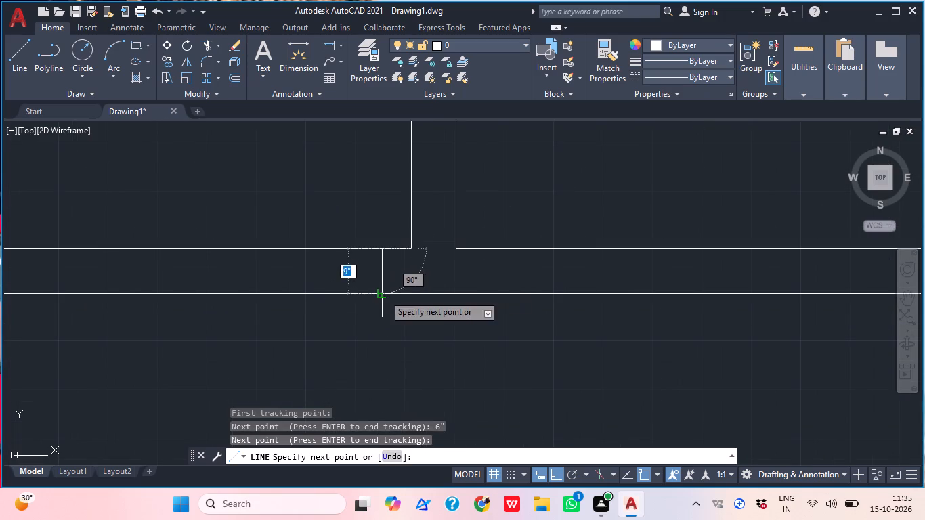
{"action": "left_click_drag", "start_coordinate": [384, 295], "coordinate": [385, 288]}
{"action": "key", "text": "Escape"}
Offset the door jamb line 2'6" to the left to mark the opening's other side.
{"action": "middle_click_drag", "start_coordinate": [410, 251], "coordinate": [464, 328]}
{"action": "type", "text": "O"}
{"action": "key", "text": "space"}
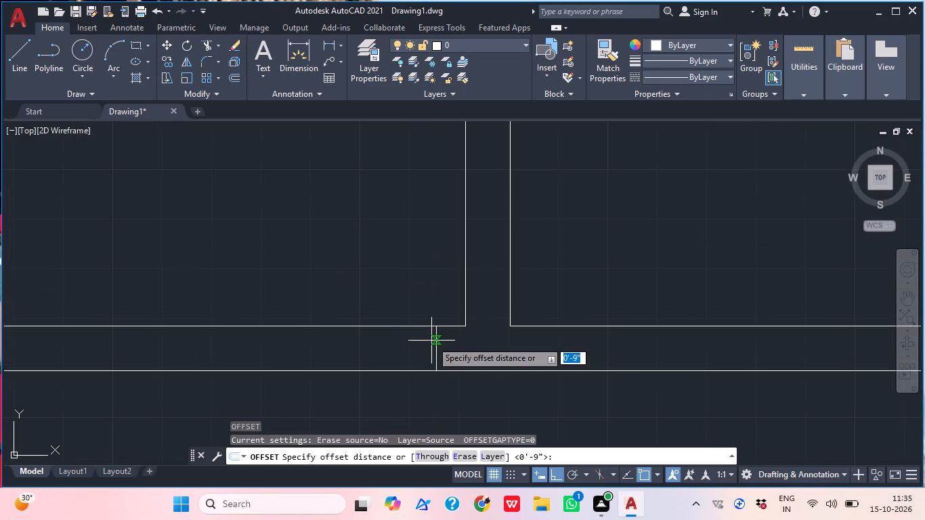
{"action": "type", "text": "2'6\""}
{"action": "key", "text": "Return"}
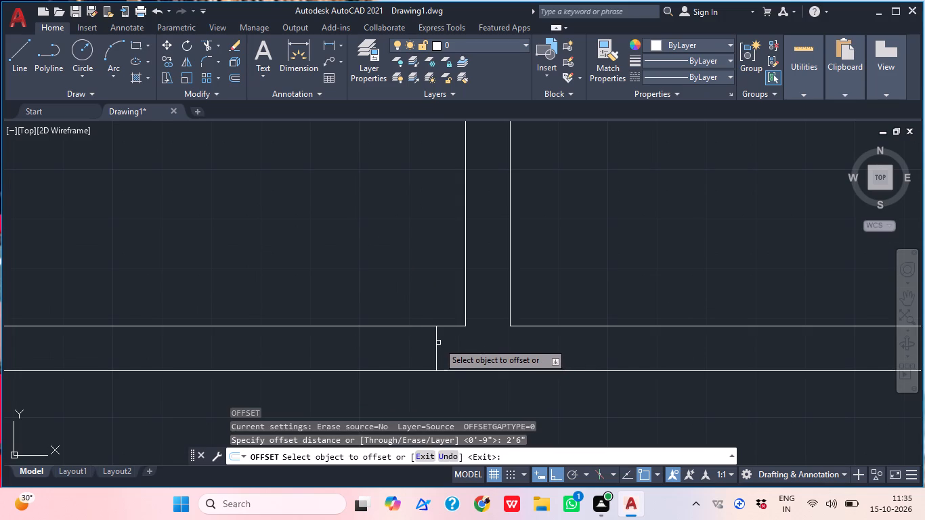
{"action": "left_click", "coordinate": [437, 345]}
{"action": "left_click", "coordinate": [272, 339]}
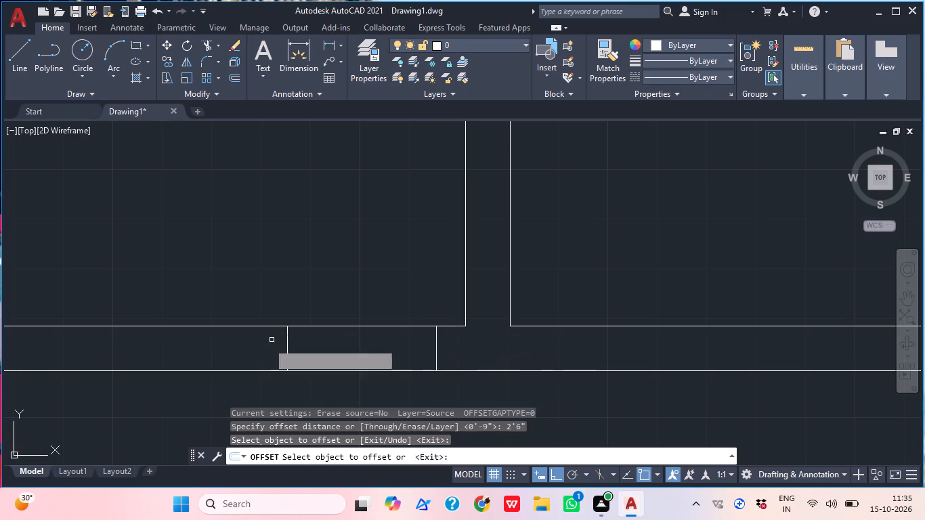
{"action": "middle_click_drag", "start_coordinate": [309, 375], "coordinate": [400, 302]}
{"action": "key", "text": "Escape"}
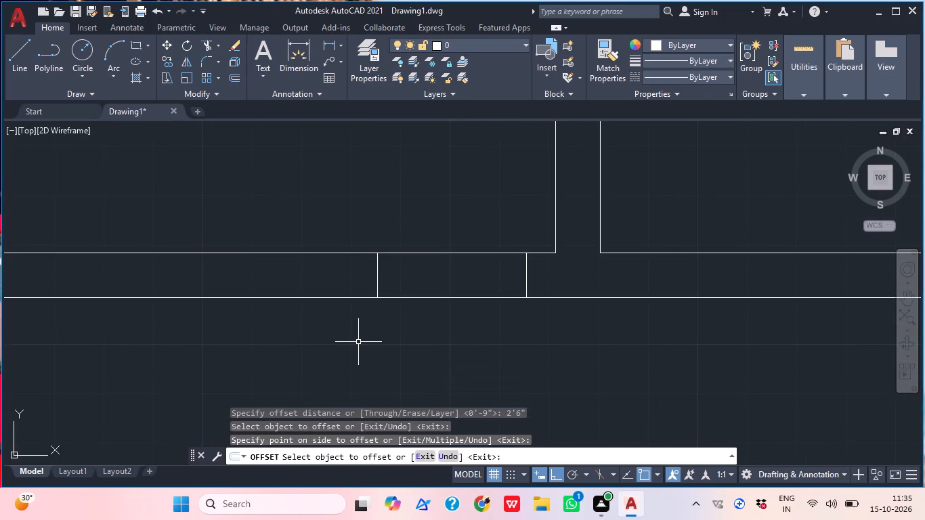
Trim both wall lines between the two jamb lines to open the top-left room's doorway.
{"action": "type", "text": "TR"}
{"action": "key", "text": "space"}
{"action": "left_click", "coordinate": [415, 314]}
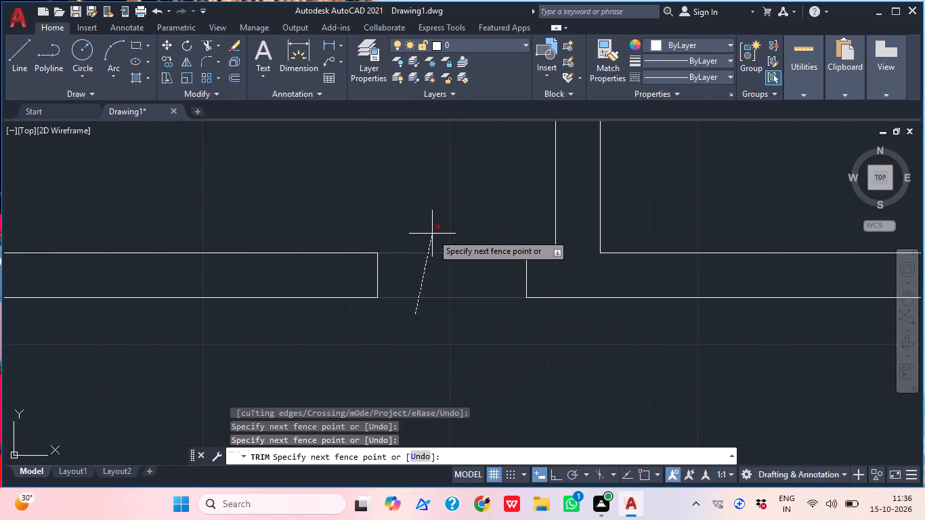
{"action": "left_click", "coordinate": [433, 231]}
{"action": "scroll", "coordinate": [401, 257], "scroll_direction": "down", "scroll_amount": 1}
{"action": "key", "text": "Escape"}
Draw a door jamb line across the bottom wall of the second top-row room, 6" left of its right inner corner.
{"action": "middle_click_drag", "start_coordinate": [450, 320], "coordinate": [439, 324]}
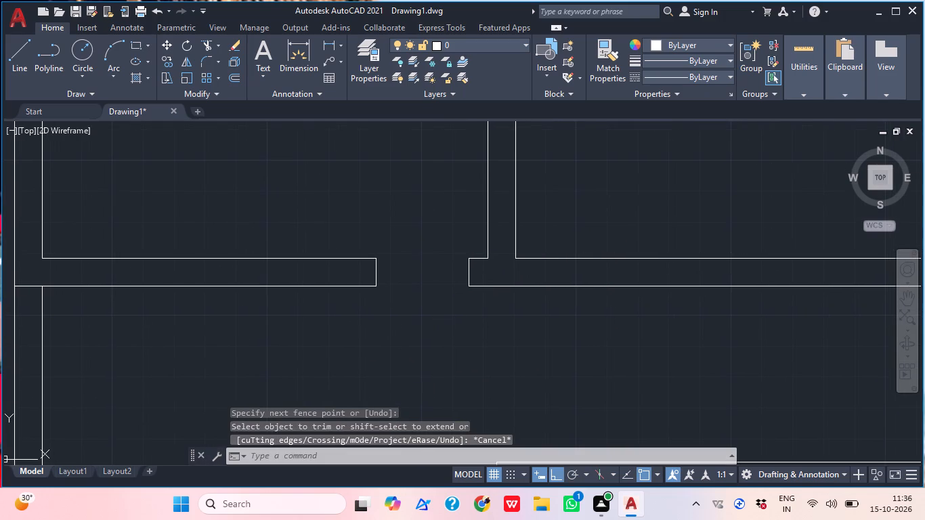
{"action": "middle_click_drag", "start_coordinate": [472, 339], "coordinate": [326, 335]}
{"action": "scroll", "coordinate": [470, 299], "scroll_direction": "down", "scroll_amount": 1}
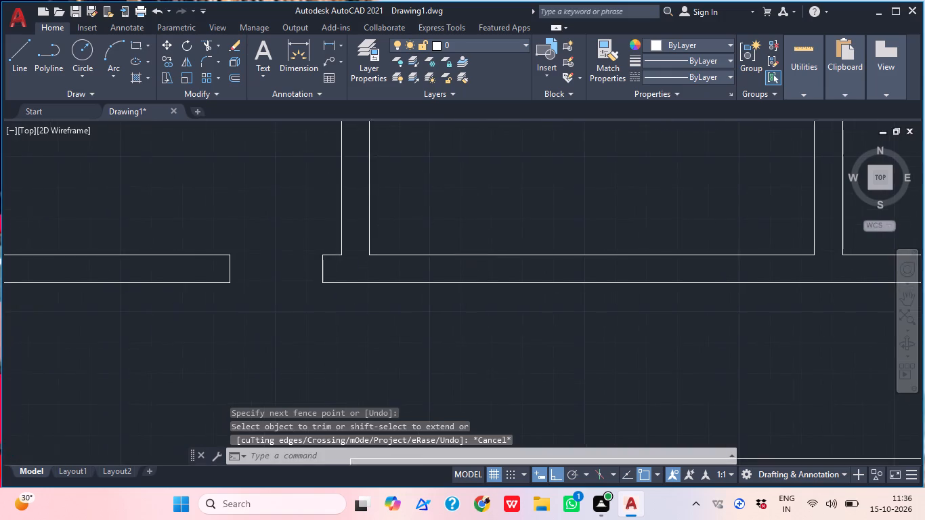
{"action": "middle_click_drag", "start_coordinate": [572, 305], "coordinate": [373, 316]}
{"action": "type", "text": "L"}
{"action": "key", "text": "space"}
{"action": "type", "text": "TK"}
{"action": "key", "text": "space"}
{"action": "scroll", "coordinate": [470, 279], "scroll_direction": "up", "scroll_amount": 2}
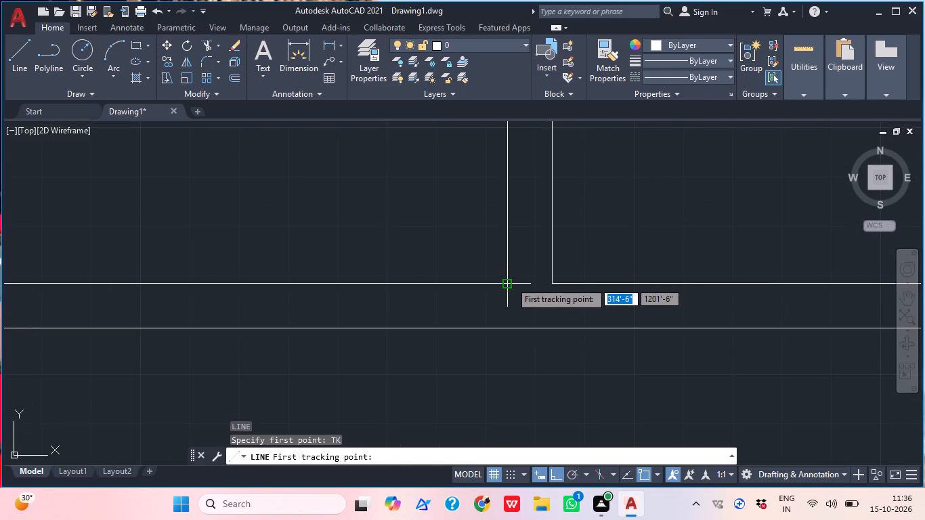
{"action": "left_click_drag", "start_coordinate": [511, 286], "coordinate": [494, 286]}
{"action": "type", "text": "6\""}
{"action": "key", "text": "Return"}
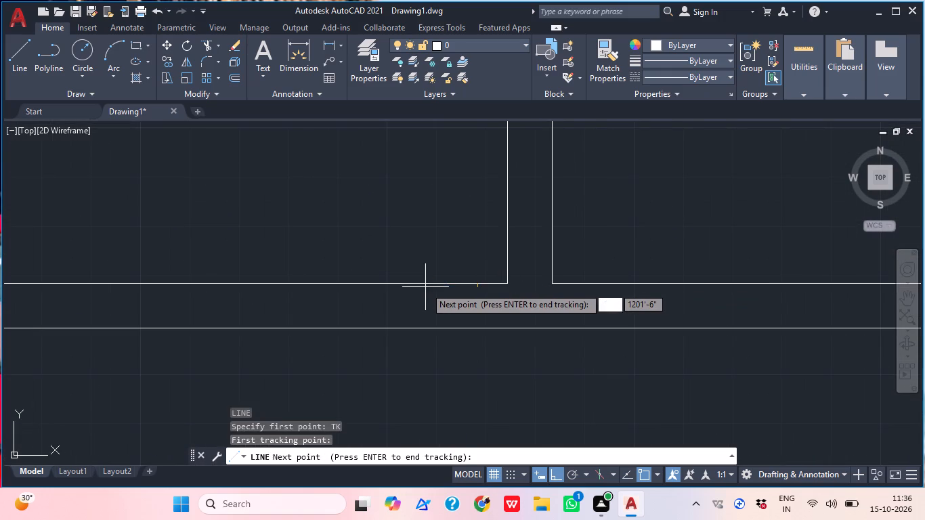
{"action": "key", "text": "Return"}
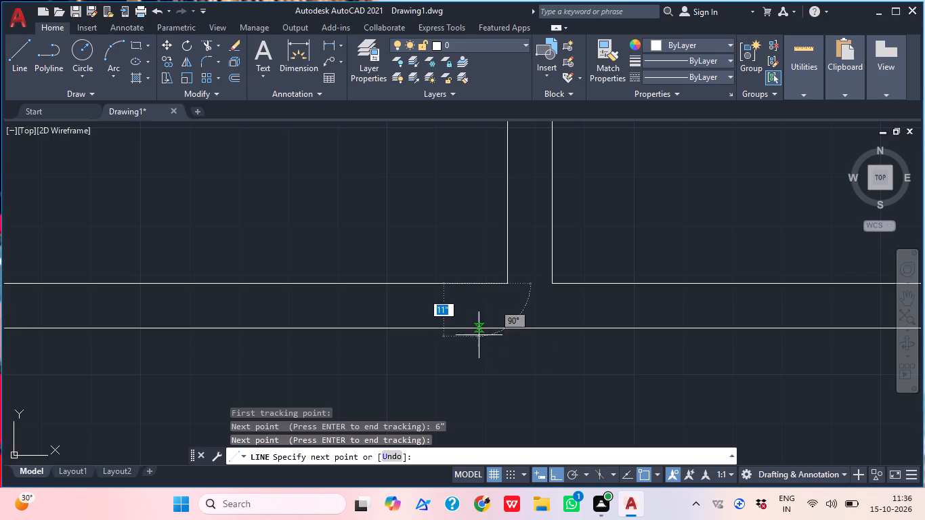
{"action": "left_click", "coordinate": [475, 324]}
{"action": "middle_click_drag", "start_coordinate": [542, 318], "coordinate": [595, 344]}
{"action": "key", "text": "Escape"}
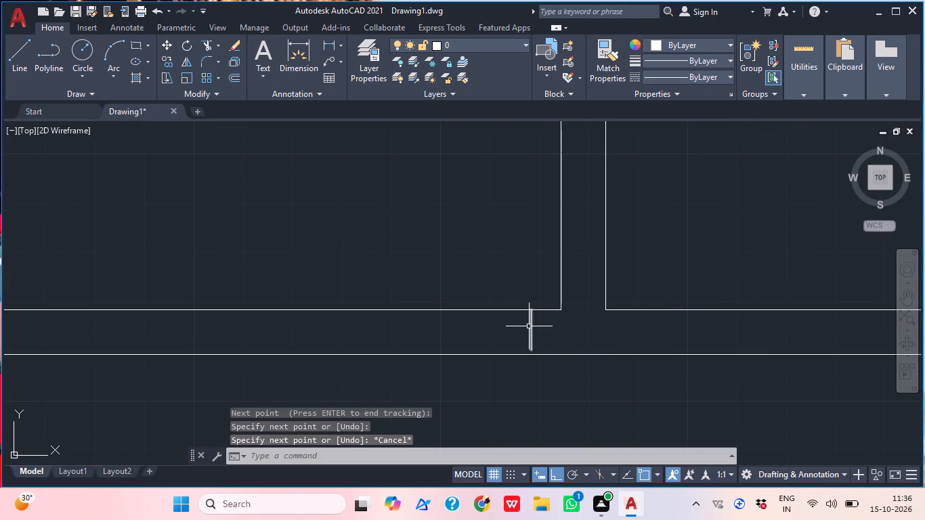
Extend the second room's new jamb line down to the outer line of the bottom wall.
{"action": "key", "text": "e"}
{"action": "type", "text": "X"}
{"action": "key", "text": "space"}
{"action": "left_click", "coordinate": [523, 332]}
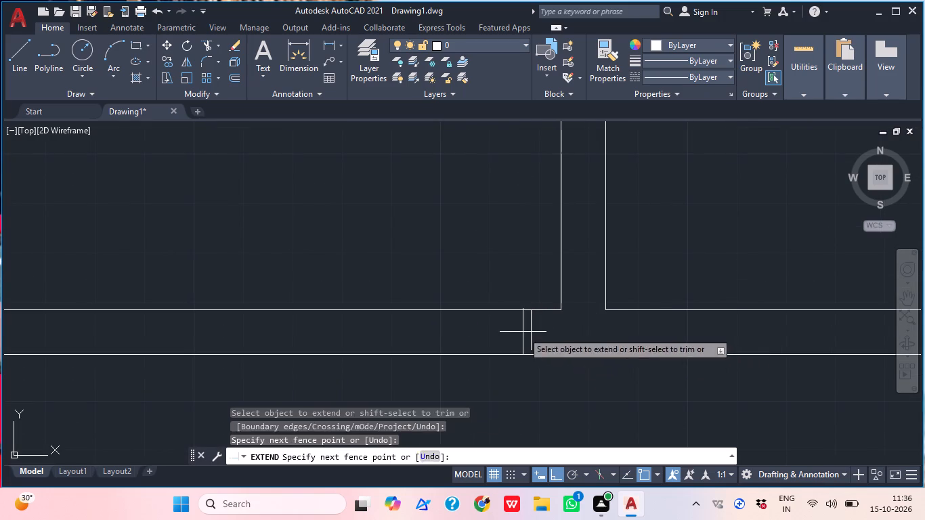
{"action": "left_click", "coordinate": [542, 332]}
{"action": "middle_click_drag", "start_coordinate": [548, 354], "coordinate": [556, 405]}
{"action": "key", "text": "Escape"}
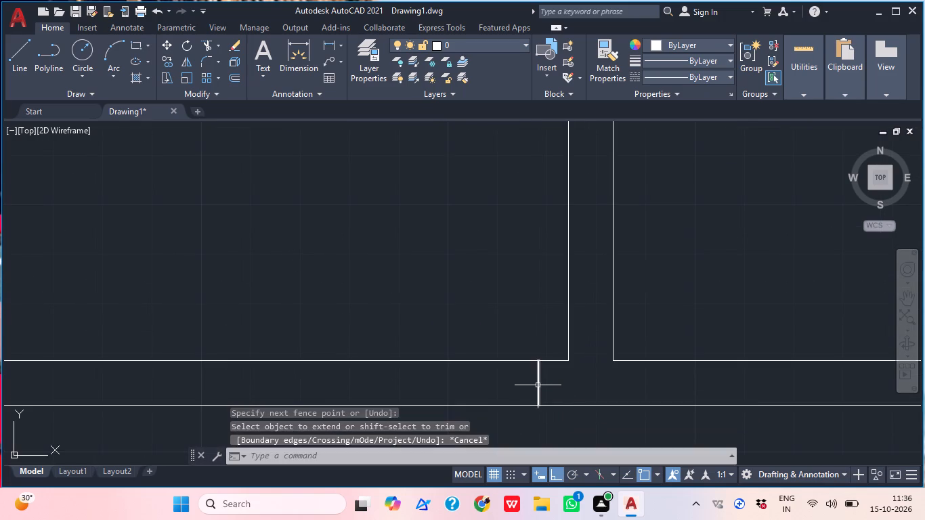
Offset the second room's jamb line 2'6" to the left to mark the opening's other side.
{"action": "key", "text": "o"}
{"action": "key", "text": "space"}
{"action": "type", "text": "2'6\""}
{"action": "key", "text": "Return"}
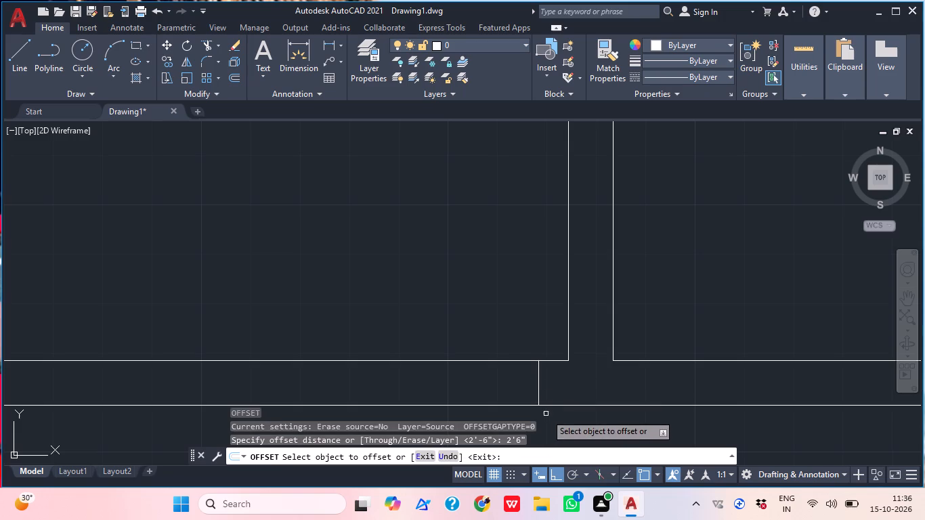
{"action": "left_click", "coordinate": [538, 376]}
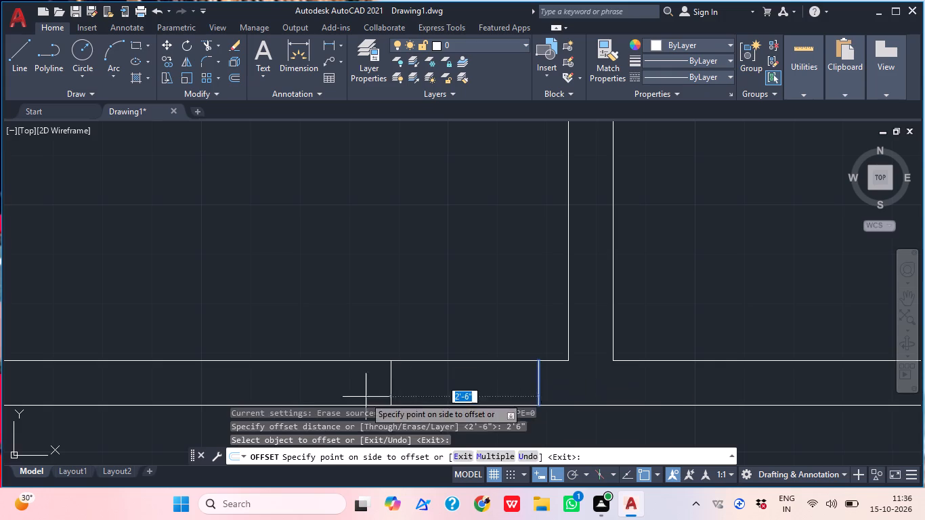
{"action": "left_click", "coordinate": [356, 399]}
{"action": "middle_click_drag", "start_coordinate": [440, 389], "coordinate": [443, 355]}
{"action": "key", "text": "Escape"}
Trim both bottom wall lines between the two jamb lines to open the second top-row room's doorway.
{"action": "type", "text": "TR"}
{"action": "key", "text": "space"}
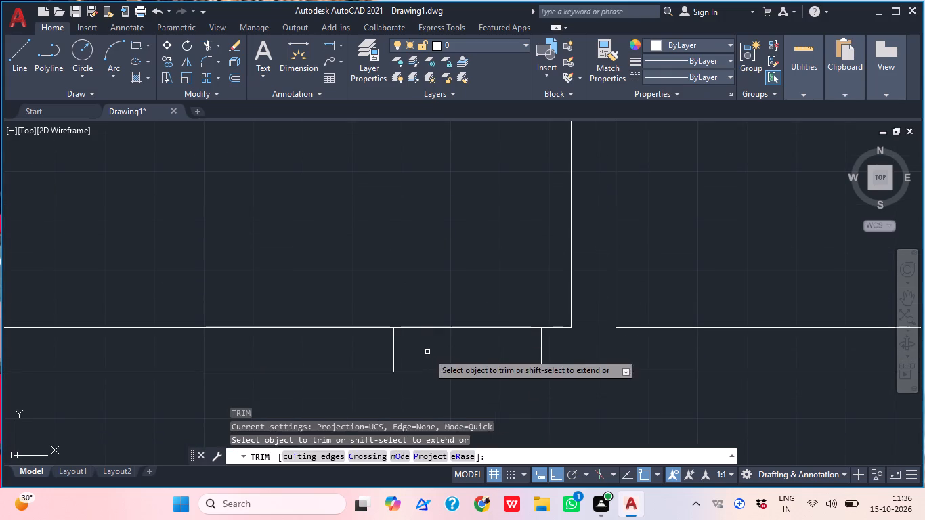
{"action": "left_click_drag", "start_coordinate": [442, 380], "coordinate": [444, 394]}
{"action": "left_click", "coordinate": [434, 326]}
{"action": "left_click", "coordinate": [434, 375]}
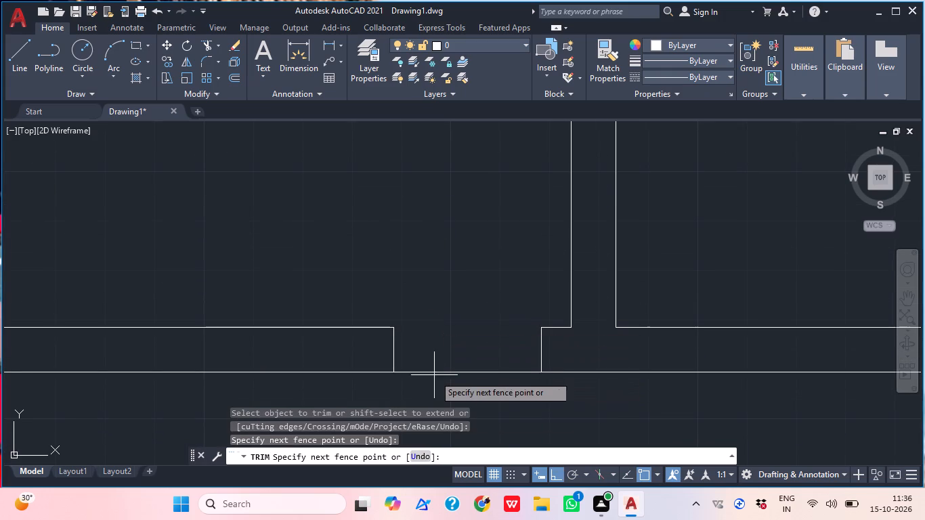
{"action": "left_click", "coordinate": [434, 362]}
{"action": "scroll", "coordinate": [466, 324], "scroll_direction": "up", "scroll_amount": 1}
{"action": "scroll", "coordinate": [474, 319], "scroll_direction": "down", "scroll_amount": 4}
{"action": "middle_click_drag", "start_coordinate": [537, 336], "coordinate": [426, 350]}
{"action": "key", "text": "Escape"}
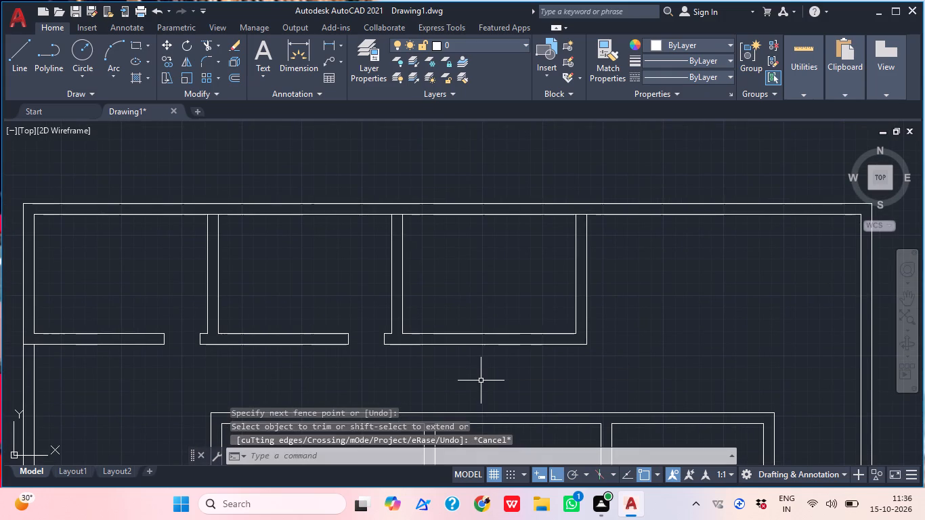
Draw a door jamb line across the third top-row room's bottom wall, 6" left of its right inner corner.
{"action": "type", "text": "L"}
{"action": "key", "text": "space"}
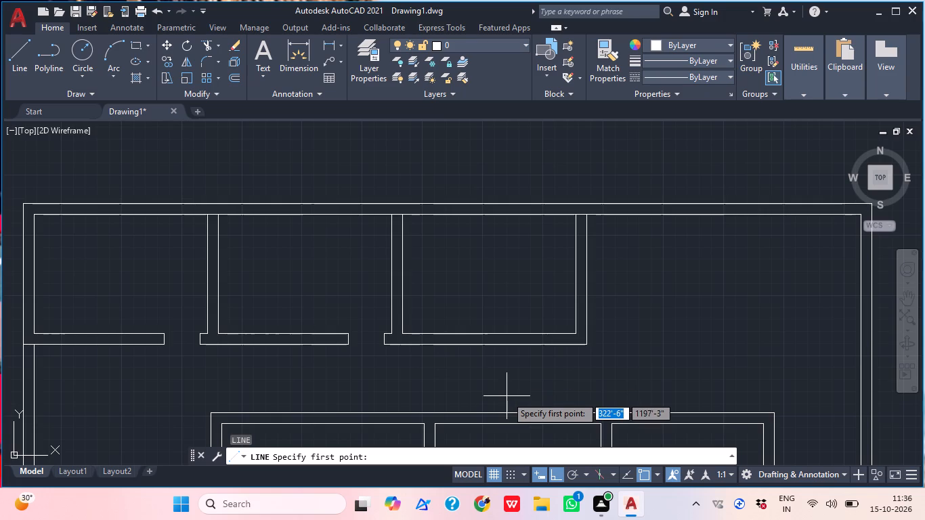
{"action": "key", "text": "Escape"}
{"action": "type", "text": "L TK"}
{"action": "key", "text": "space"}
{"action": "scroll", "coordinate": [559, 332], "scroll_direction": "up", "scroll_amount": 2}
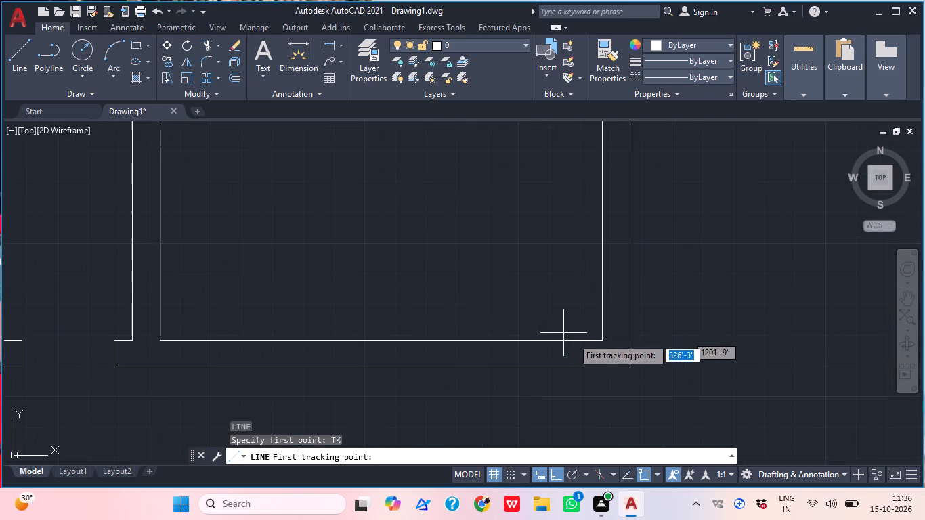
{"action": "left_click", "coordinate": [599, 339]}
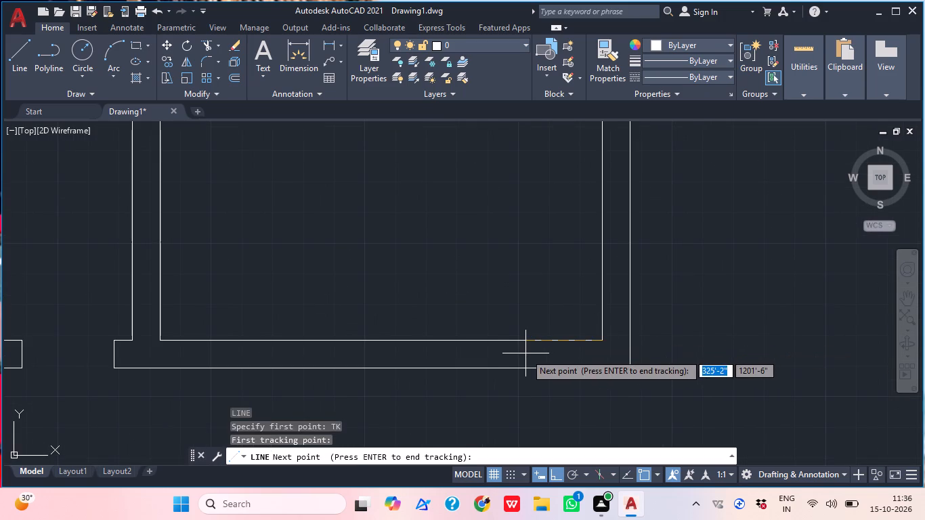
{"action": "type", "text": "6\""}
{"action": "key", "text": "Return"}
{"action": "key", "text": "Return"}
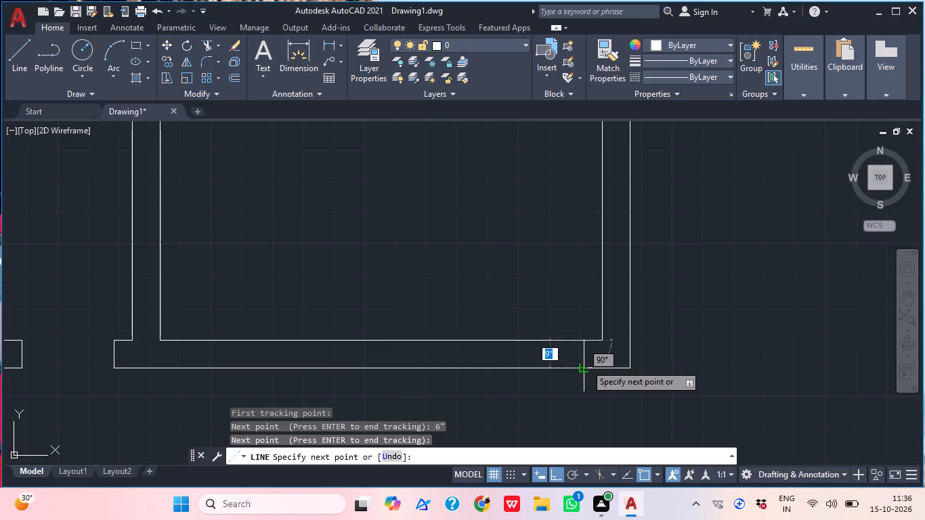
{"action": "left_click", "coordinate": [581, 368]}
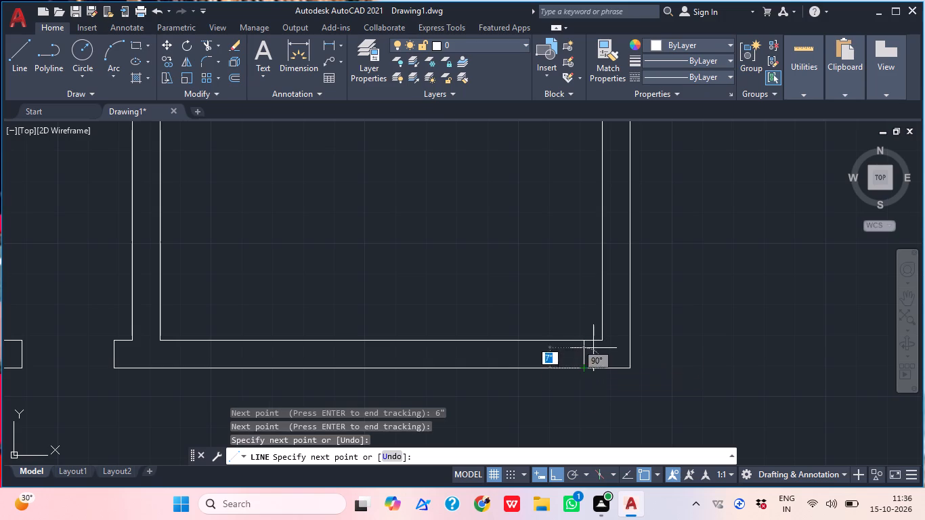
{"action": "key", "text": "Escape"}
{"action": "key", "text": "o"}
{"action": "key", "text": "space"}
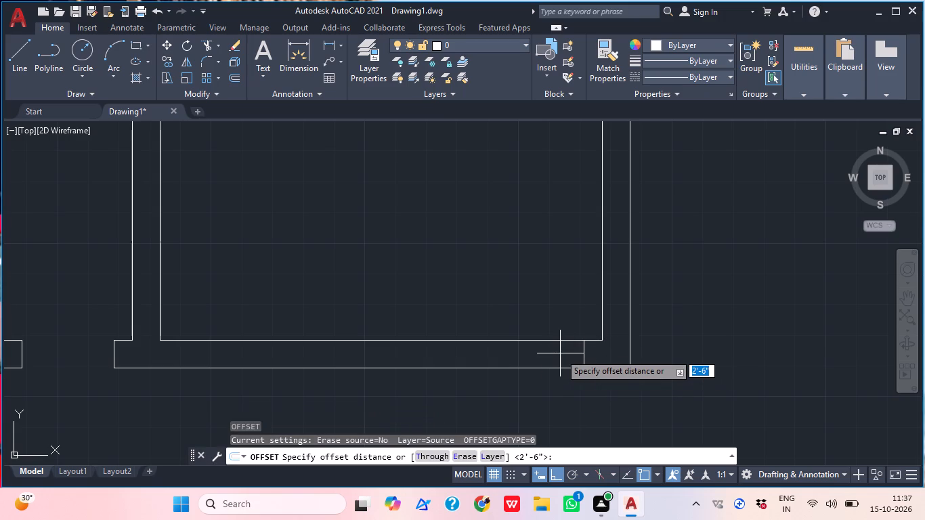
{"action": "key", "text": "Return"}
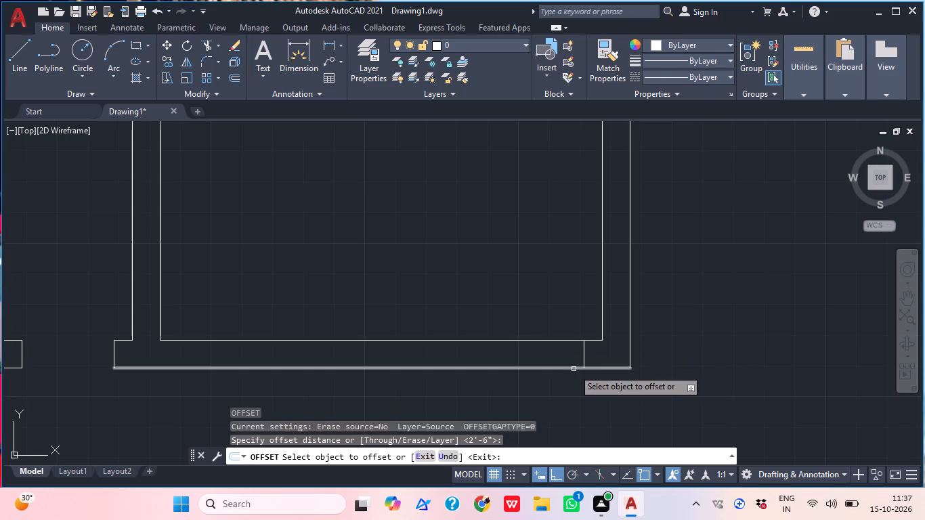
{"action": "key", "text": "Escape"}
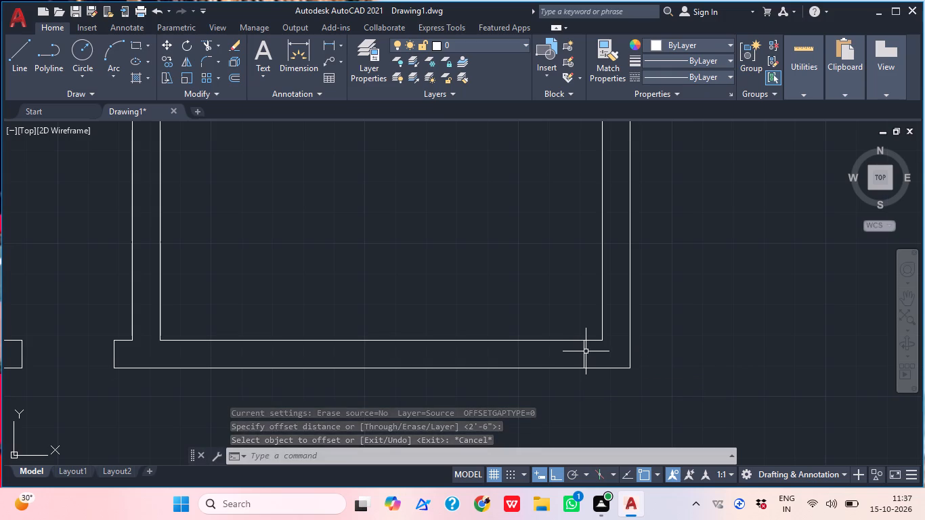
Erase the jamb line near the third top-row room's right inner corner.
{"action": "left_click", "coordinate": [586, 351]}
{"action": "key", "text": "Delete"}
Draw a door jamb line across the third top-row room's bottom wall, 6" right of its left inner corner.
{"action": "middle_click_drag", "start_coordinate": [268, 311], "coordinate": [300, 326]}
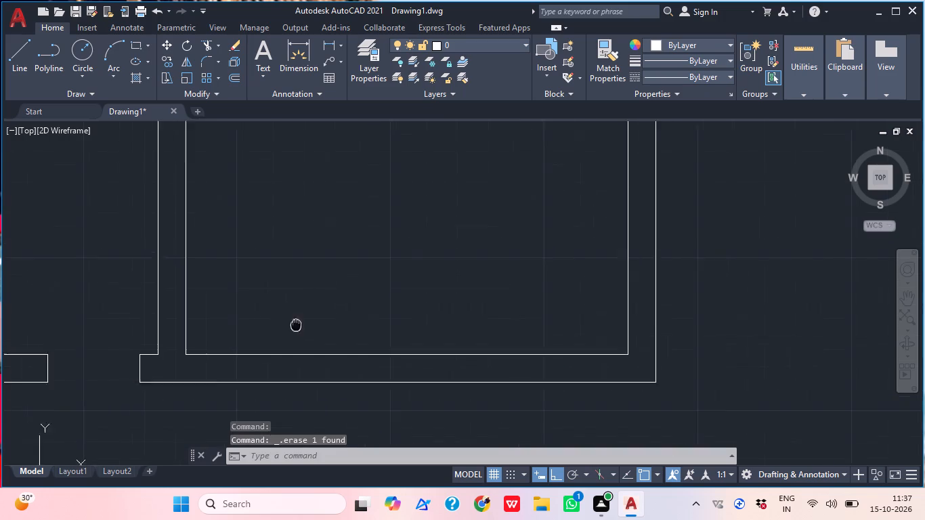
{"action": "middle_click_drag", "start_coordinate": [300, 326], "coordinate": [436, 355]}
{"action": "type", "text": "L TL"}
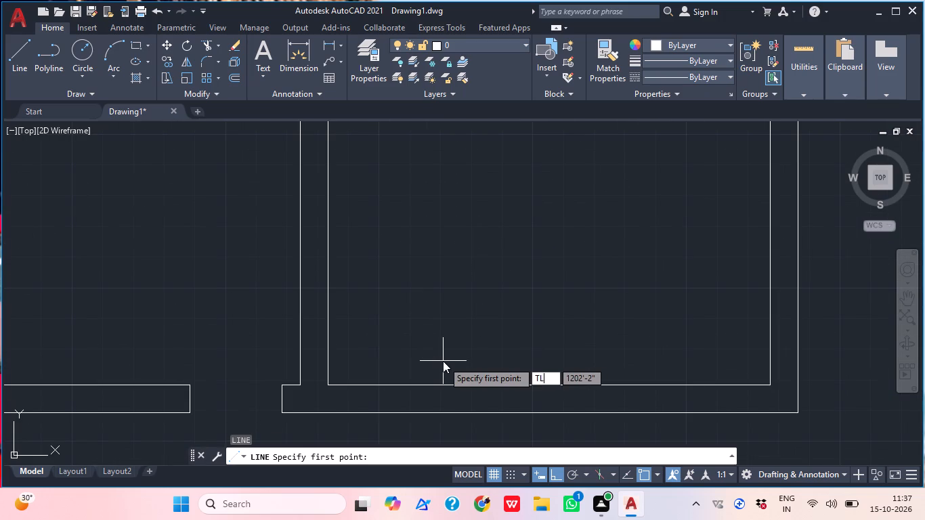
{"action": "key", "text": "BackSpace"}
{"action": "type", "text": "K"}
{"action": "key", "text": "space"}
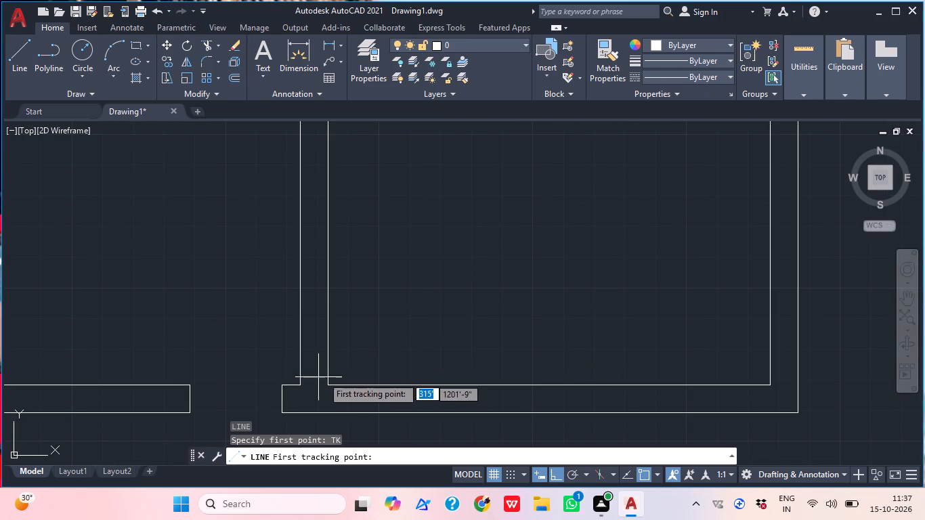
{"action": "left_click", "coordinate": [329, 385]}
{"action": "type", "text": "6\""}
{"action": "key", "text": "Return"}
{"action": "key", "text": "Return"}
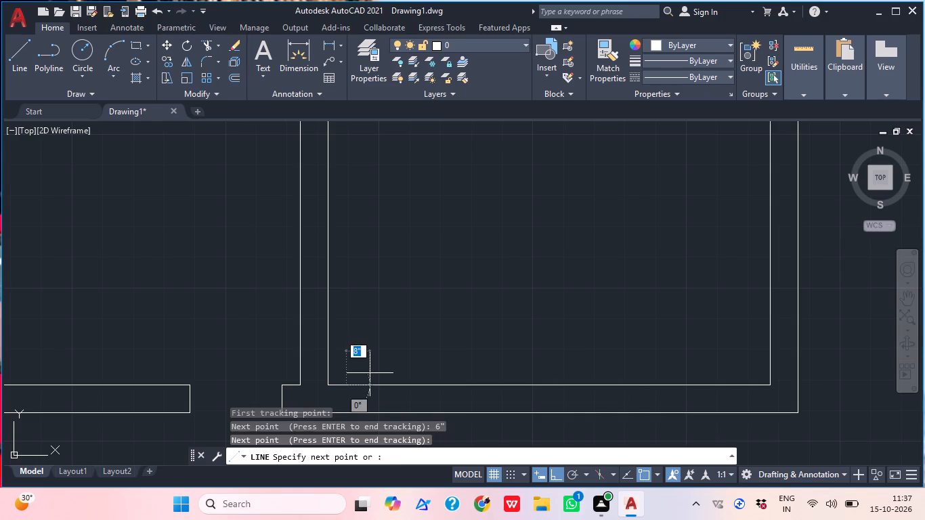
{"action": "middle_click_drag", "start_coordinate": [344, 406], "coordinate": [358, 346]}
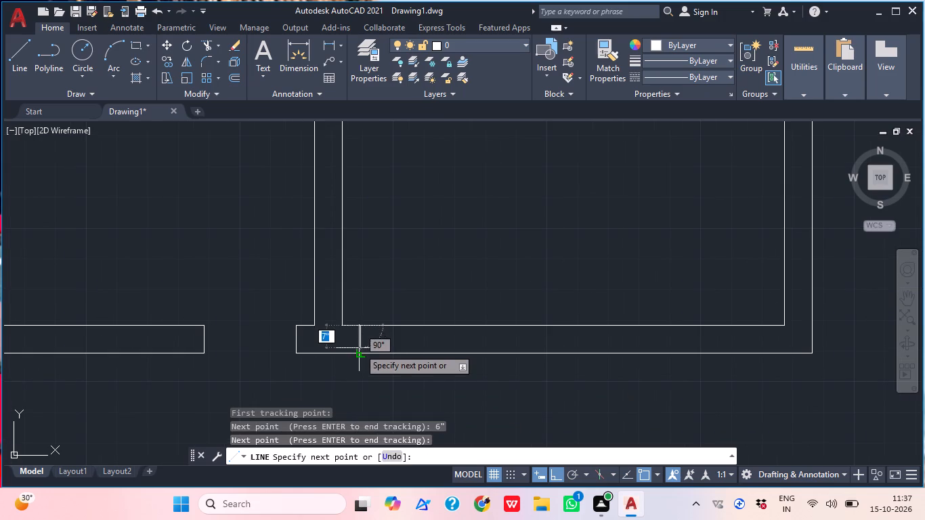
{"action": "left_click", "coordinate": [360, 356]}
{"action": "key", "text": "Escape"}
Offset the third room's jamb line 2'6" to the right to mark the opening's other side.
{"action": "middle_click_drag", "start_coordinate": [412, 330], "coordinate": [431, 408]}
{"action": "type", "text": "O"}
{"action": "key", "text": "space"}
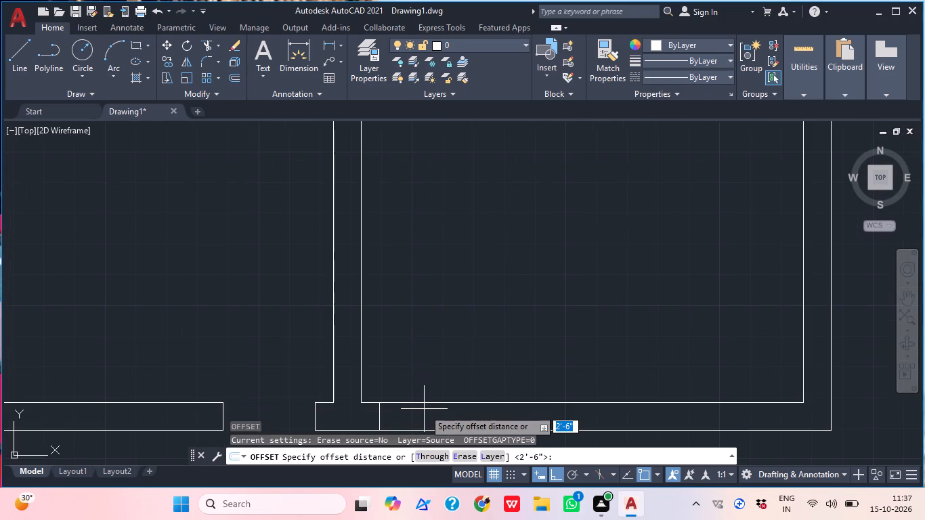
{"action": "key", "text": "space"}
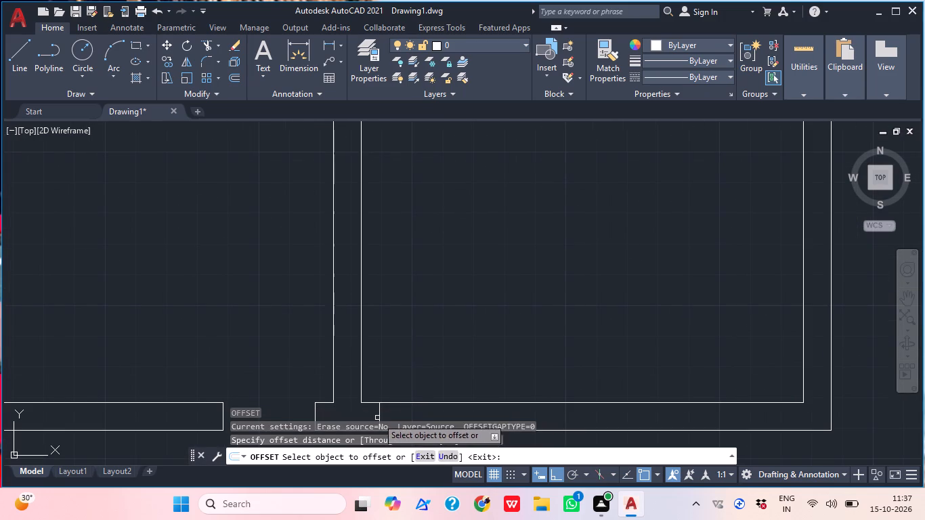
{"action": "left_click", "coordinate": [380, 412]}
{"action": "middle_click_drag", "start_coordinate": [436, 418], "coordinate": [435, 347]}
{"action": "left_click", "coordinate": [456, 355]}
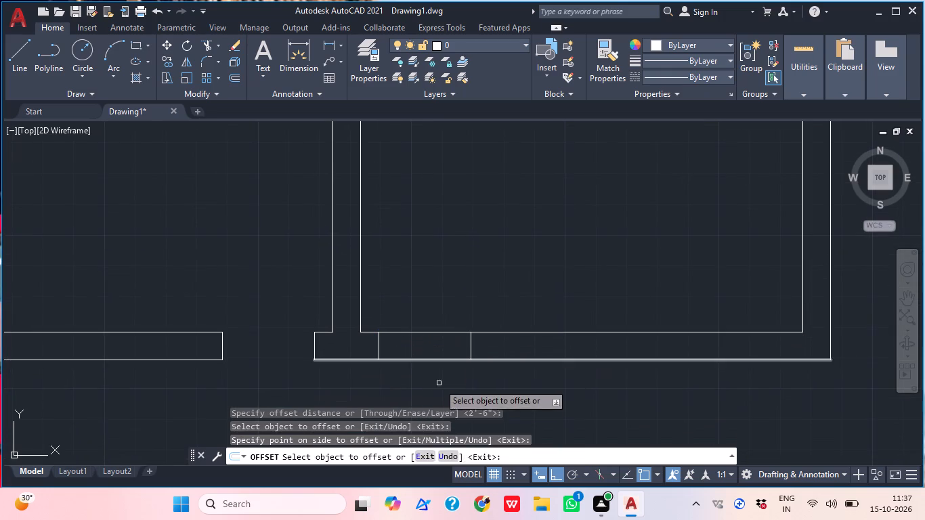
{"action": "key", "text": "Escape"}
Trim both bottom wall lines between the two jamb lines to open the third top-row room's doorway.
{"action": "key", "text": "r"}
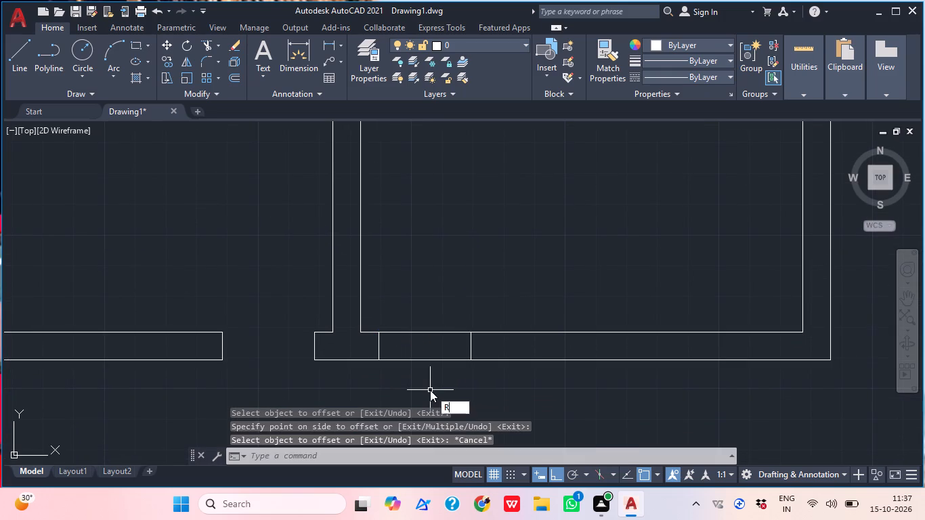
{"action": "key", "text": "BackSpace"}
{"action": "type", "text": "TR"}
{"action": "key", "text": "space"}
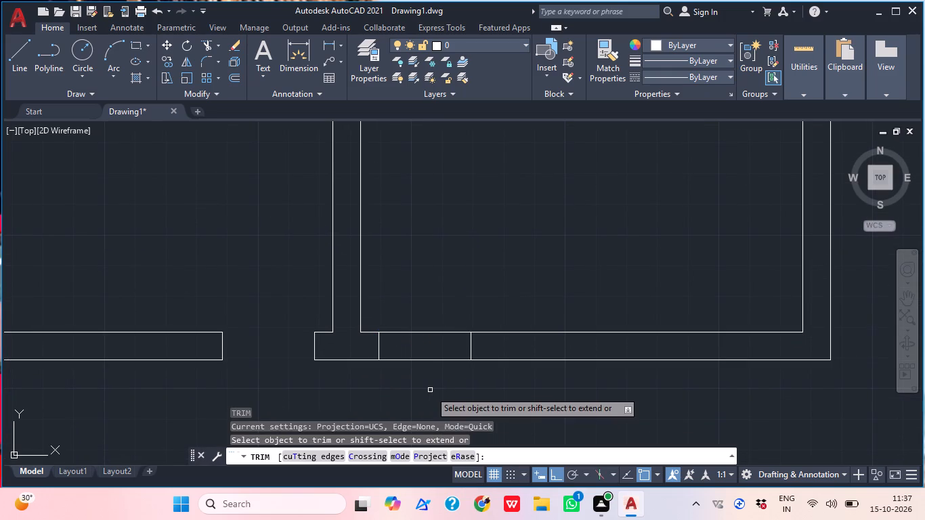
{"action": "left_click", "coordinate": [429, 369]}
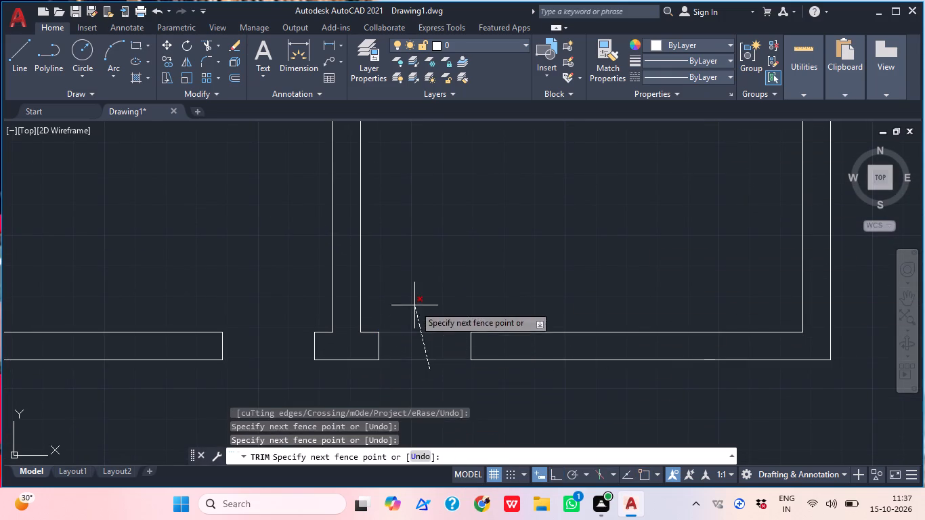
{"action": "left_click", "coordinate": [414, 305]}
{"action": "middle_click_drag", "start_coordinate": [561, 272], "coordinate": [690, 225]}
{"action": "scroll", "coordinate": [690, 225], "scroll_direction": "down", "scroll_amount": 1}
{"action": "key", "text": "Escape"}
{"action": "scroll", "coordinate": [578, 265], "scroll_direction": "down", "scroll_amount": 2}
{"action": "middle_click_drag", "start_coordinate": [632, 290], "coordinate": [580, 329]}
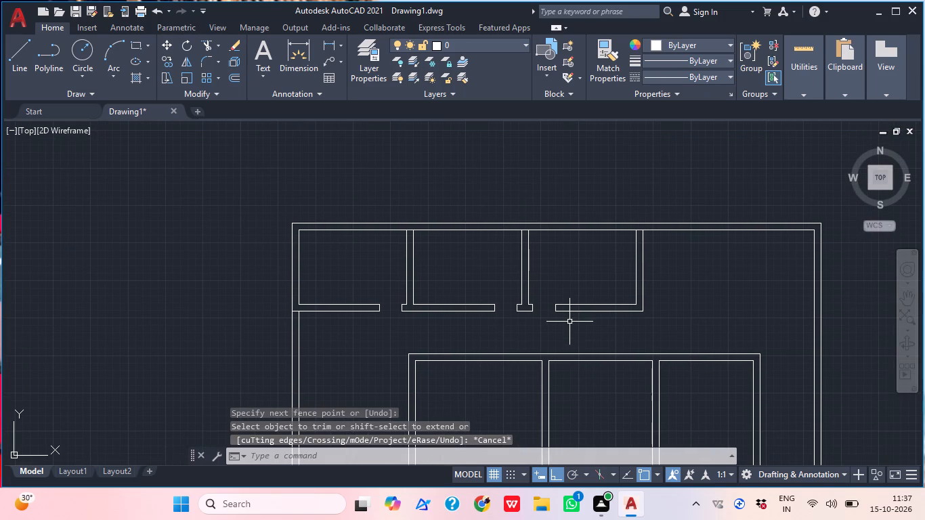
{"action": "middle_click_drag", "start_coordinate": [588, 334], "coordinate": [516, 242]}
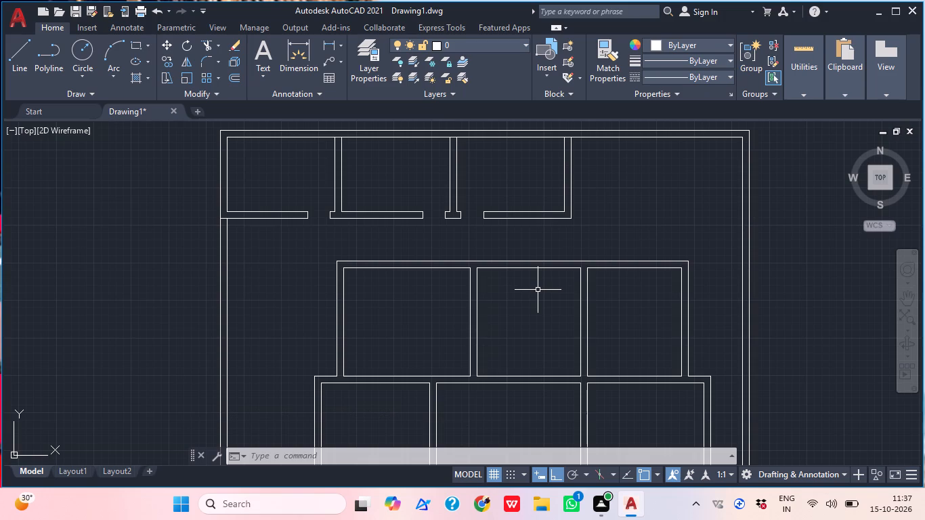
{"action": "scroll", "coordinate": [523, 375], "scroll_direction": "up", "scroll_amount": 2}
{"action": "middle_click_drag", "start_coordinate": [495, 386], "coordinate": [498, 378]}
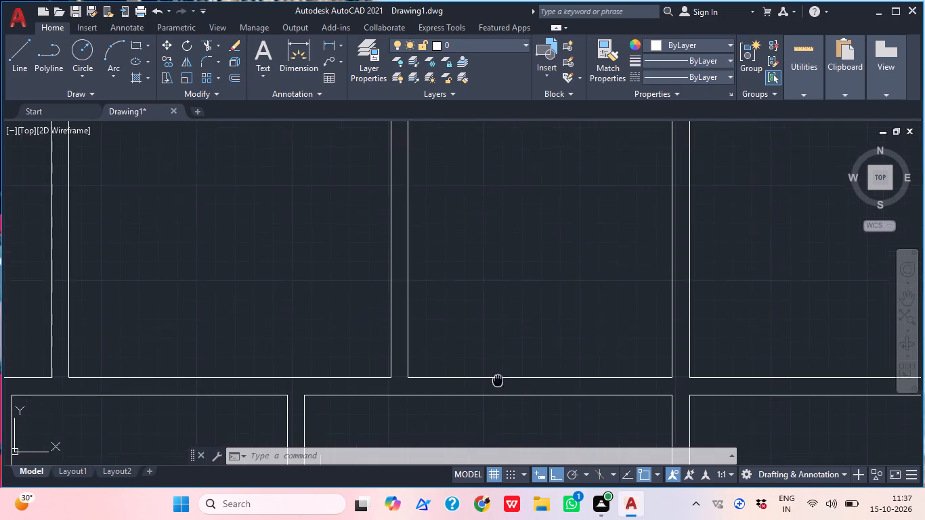
Draw a door jamb line across the wall between the left and middle rooms, 6" above the left room's lower inner corner.
{"action": "middle_click_drag", "start_coordinate": [498, 378], "coordinate": [536, 309]}
{"action": "type", "text": "L TK"}
{"action": "key", "text": "space"}
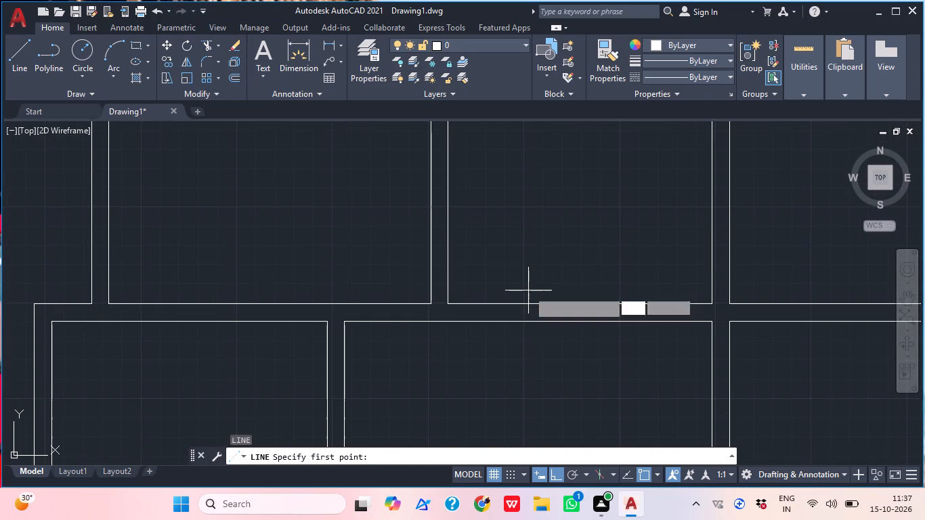
{"action": "left_click", "coordinate": [433, 307]}
{"action": "type", "text": "6\""}
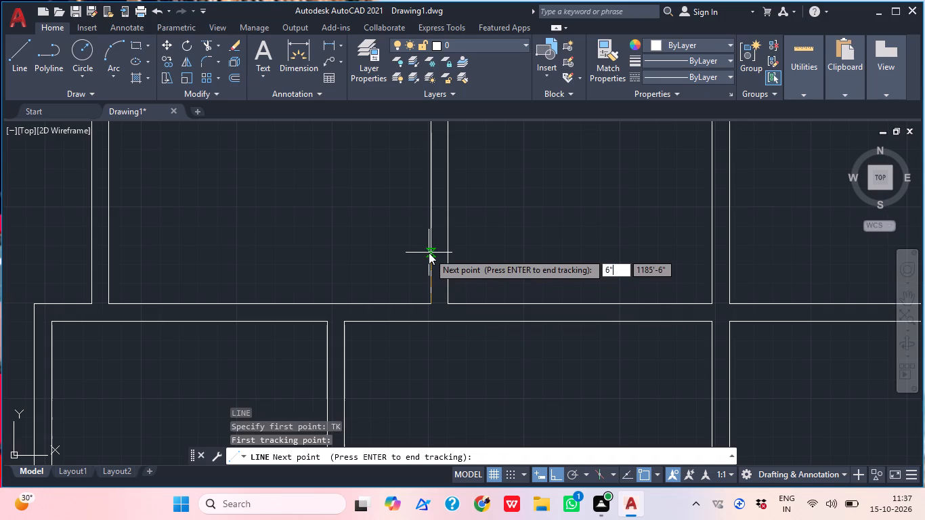
{"action": "key", "text": "Return"}
{"action": "key", "text": "Return"}
{"action": "scroll", "coordinate": [428, 276], "scroll_direction": "up", "scroll_amount": 2}
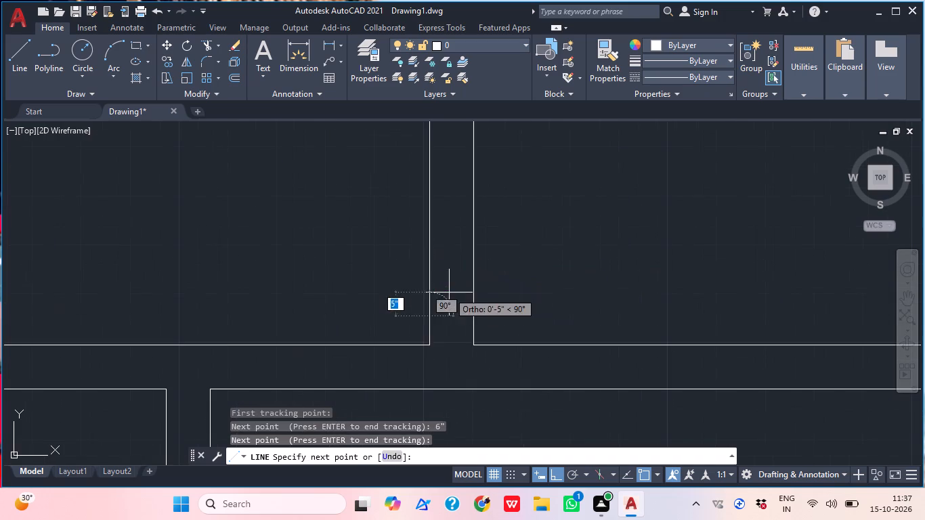
{"action": "left_click", "coordinate": [463, 313]}
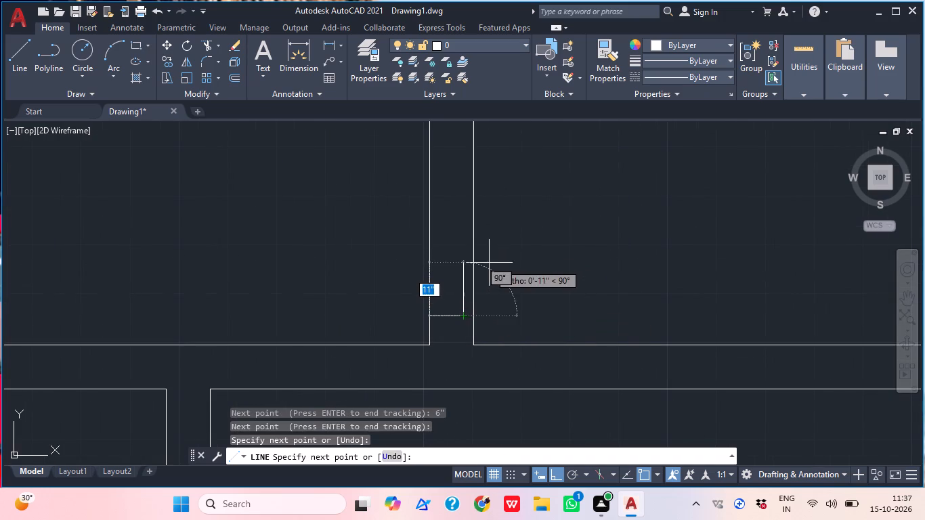
{"action": "key", "text": "ctrl+z"}
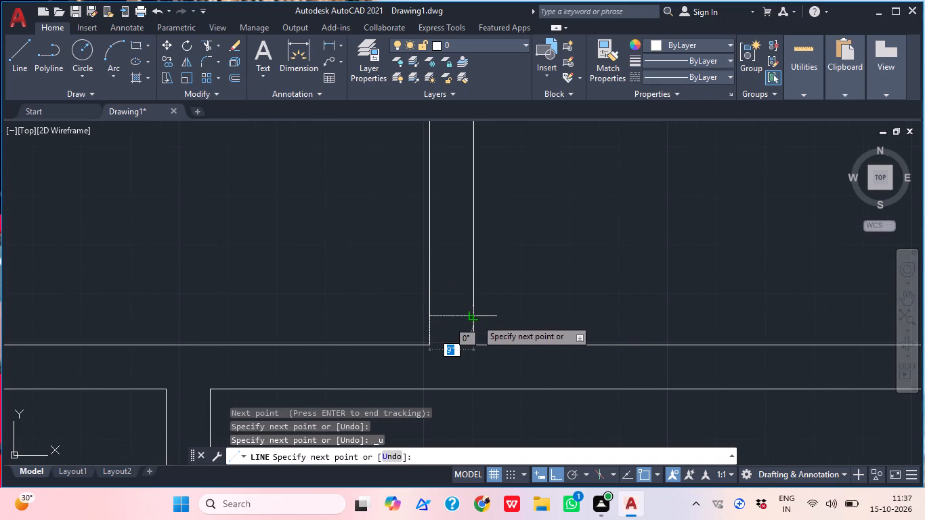
{"action": "left_click", "coordinate": [476, 318]}
{"action": "key", "text": "Escape"}
Offset the jamb line 3'6" upward along the left-middle partition wall to mark the opening's other side.
{"action": "middle_click_drag", "start_coordinate": [492, 257], "coordinate": [496, 312]}
{"action": "type", "text": "O"}
{"action": "key", "text": "space"}
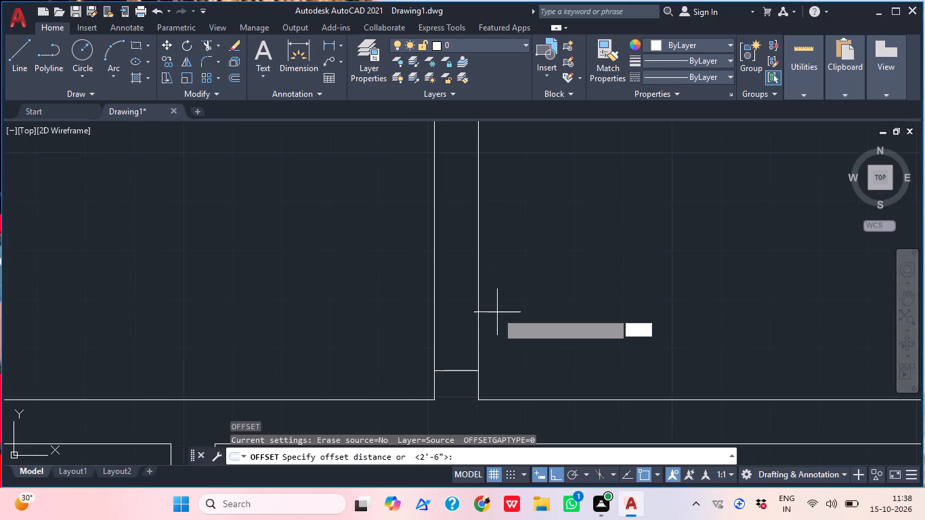
{"action": "type", "text": "3'6\""}
{"action": "key", "text": "Return"}
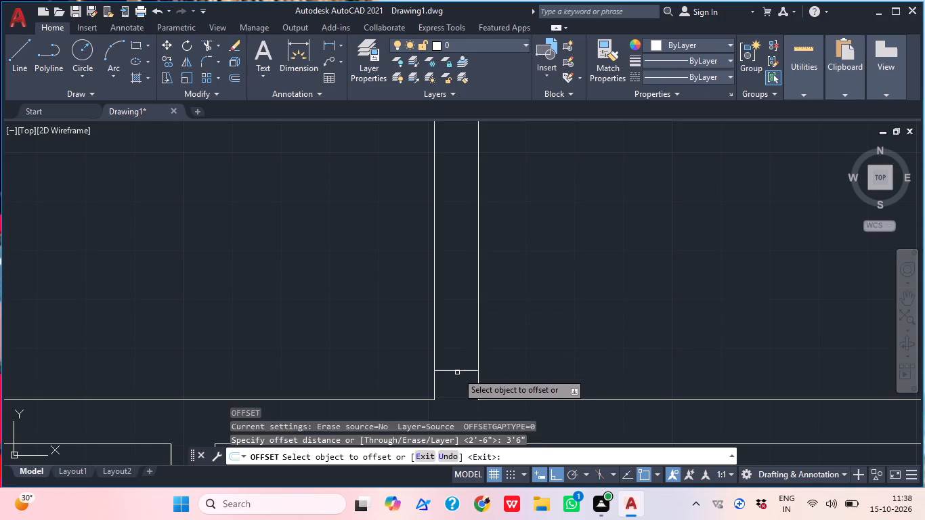
{"action": "left_click", "coordinate": [456, 370]}
{"action": "left_click", "coordinate": [454, 295]}
{"action": "middle_click_drag", "start_coordinate": [498, 301], "coordinate": [523, 313]}
{"action": "scroll", "coordinate": [510, 310], "scroll_direction": "down", "scroll_amount": 1}
{"action": "key", "text": "Escape"}
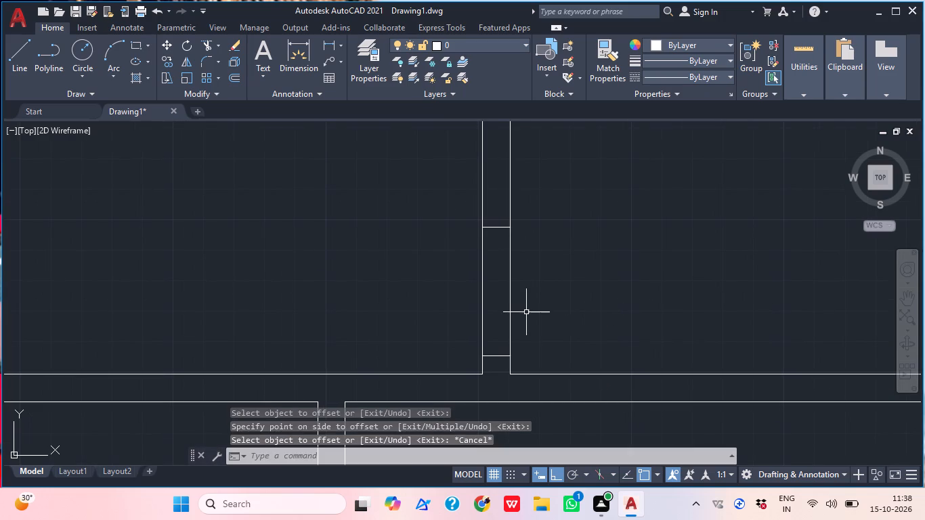
Trim both faces of the left-middle partition wall between the two jamb lines to open the doorway.
{"action": "type", "text": "TR"}
{"action": "key", "text": "space"}
{"action": "left_click", "coordinate": [504, 316]}
{"action": "left_click", "coordinate": [447, 292]}
{"action": "left_click", "coordinate": [480, 320]}
{"action": "left_click", "coordinate": [530, 314]}
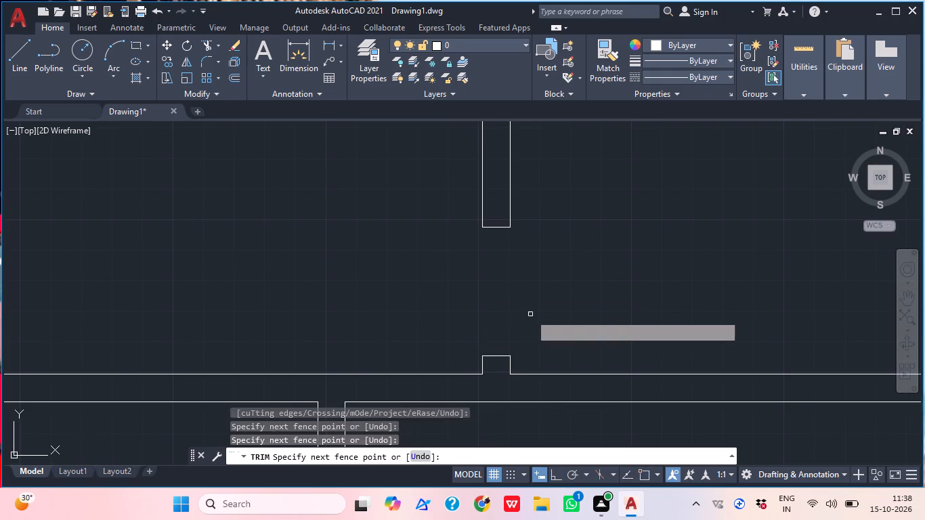
{"action": "scroll", "coordinate": [532, 313], "scroll_direction": "down", "scroll_amount": 1}
{"action": "middle_click_drag", "start_coordinate": [595, 322], "coordinate": [471, 349]}
{"action": "key", "text": "Escape"}
Draw a door jamb line across the wall between the middle and right rooms, 6" above the right room's lower inner corner.
{"action": "middle_click_drag", "start_coordinate": [585, 353], "coordinate": [488, 345]}
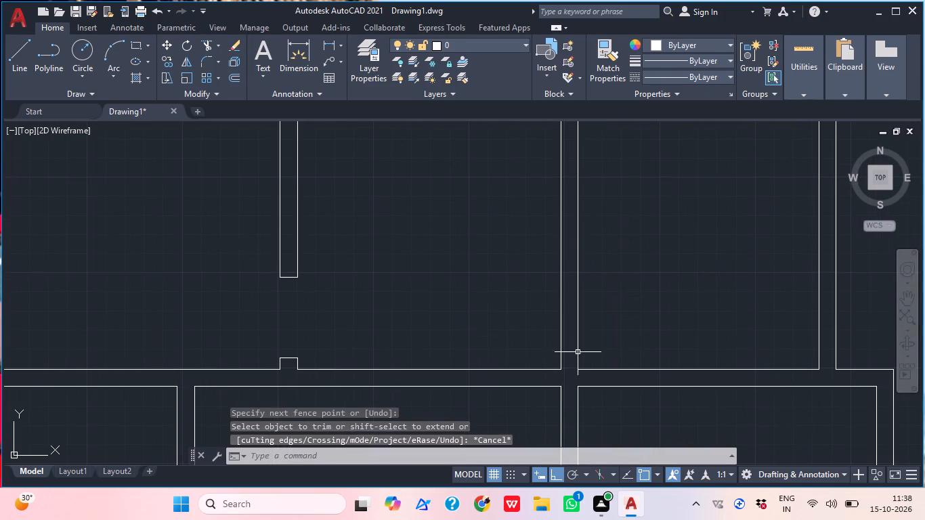
{"action": "type", "text": "L"}
{"action": "key", "text": "space"}
{"action": "type", "text": "TK"}
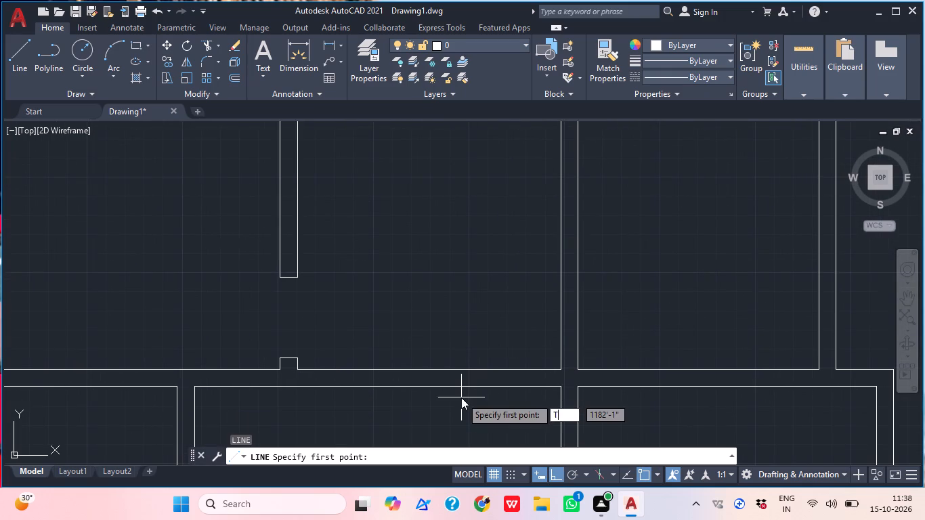
{"action": "key", "text": "space"}
{"action": "left_click", "coordinate": [576, 371]}
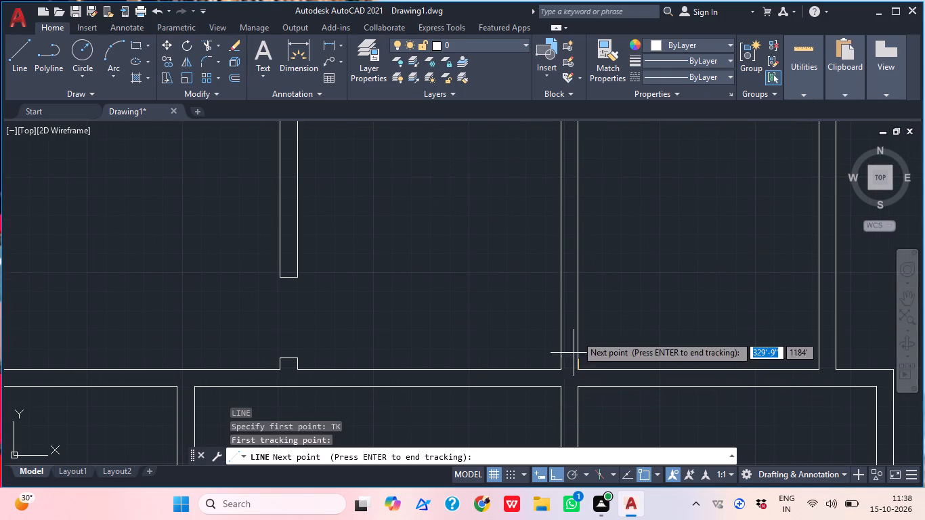
{"action": "type", "text": "6\""}
{"action": "key", "text": "Return"}
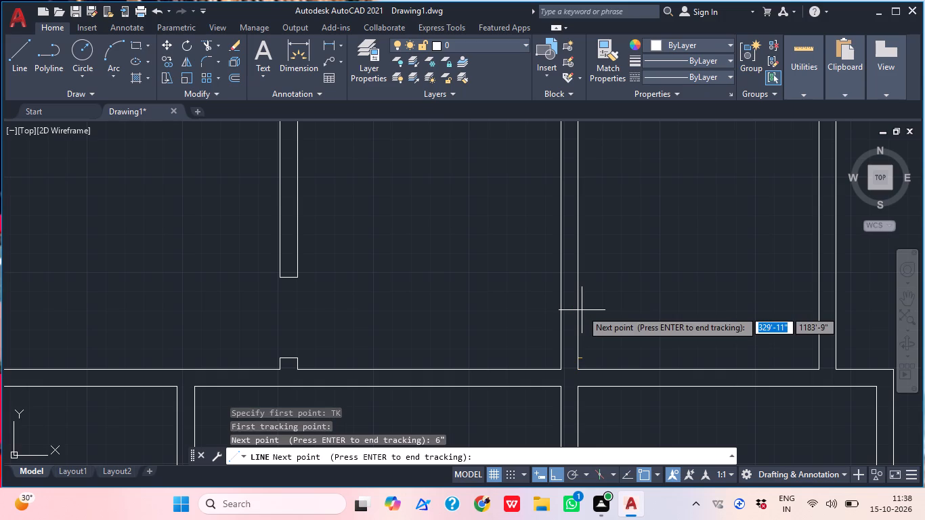
{"action": "scroll", "coordinate": [558, 350], "scroll_direction": "up", "scroll_amount": 2}
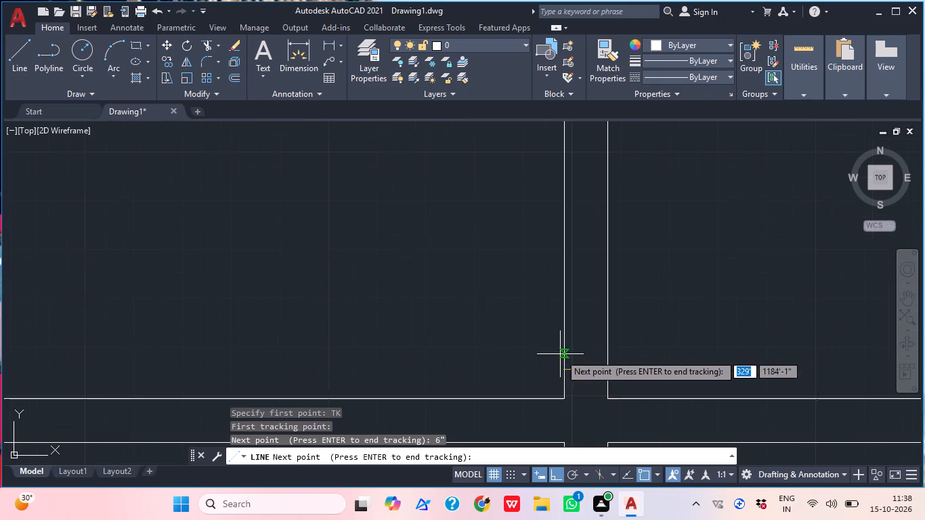
{"action": "key", "text": "Return"}
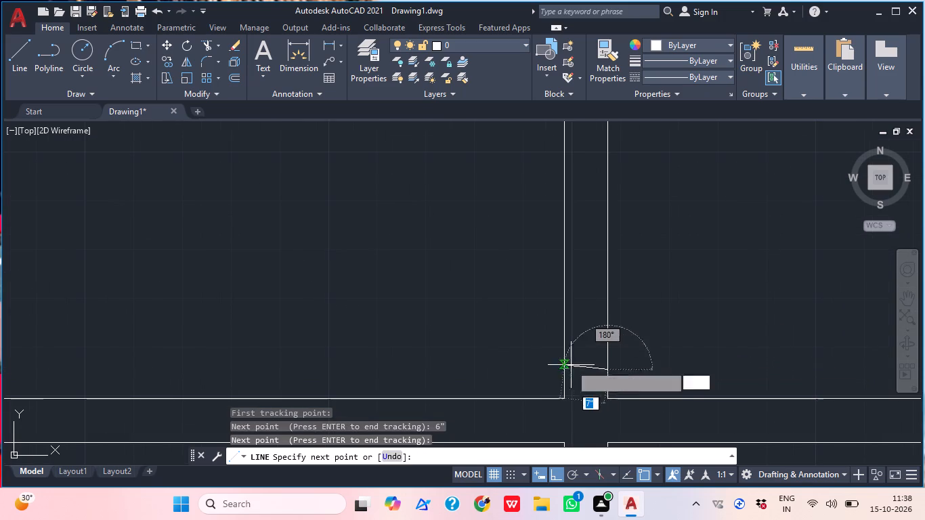
{"action": "left_click", "coordinate": [566, 370]}
{"action": "key", "text": "Escape"}
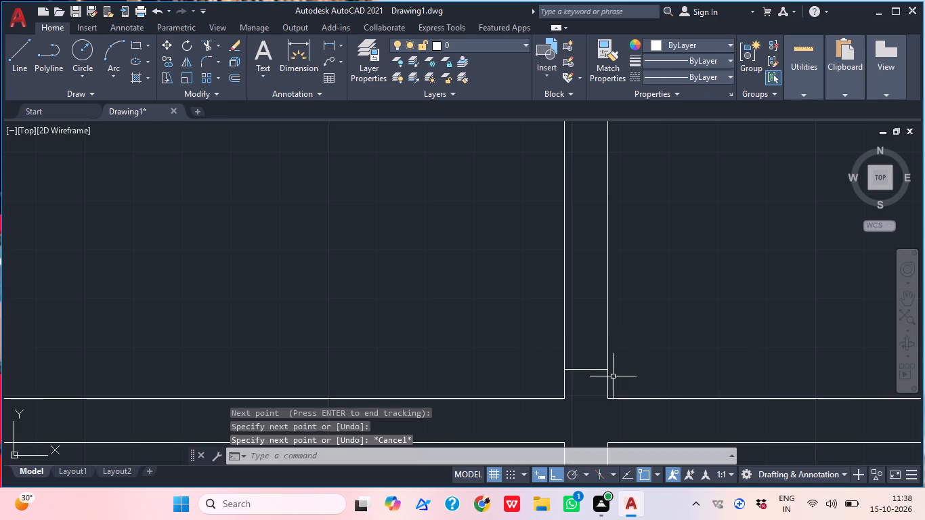
Offset the jamb line in the middle-right partition wall 3'6" upward.
{"action": "middle_click_drag", "start_coordinate": [622, 380], "coordinate": [601, 436]}
{"action": "type", "text": "O"}
{"action": "key", "text": "space"}
{"action": "key", "text": "space"}
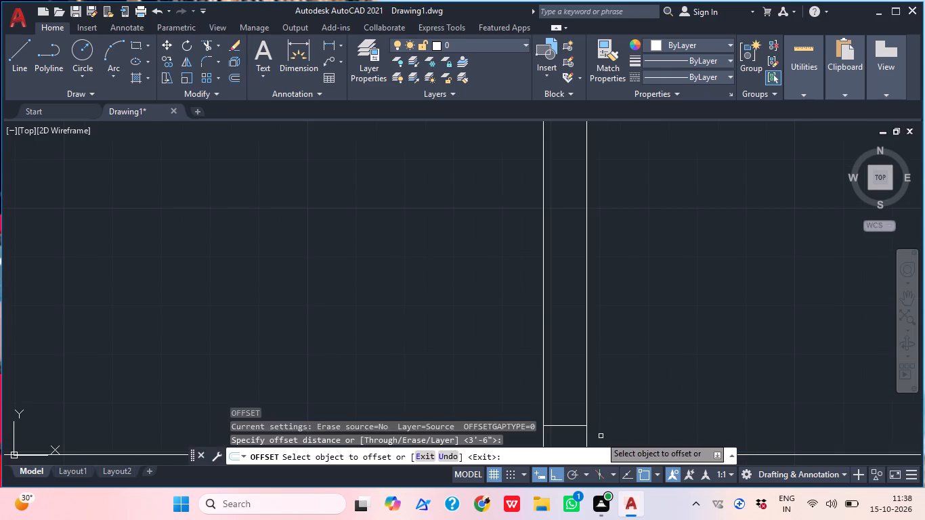
{"action": "left_click", "coordinate": [572, 425]}
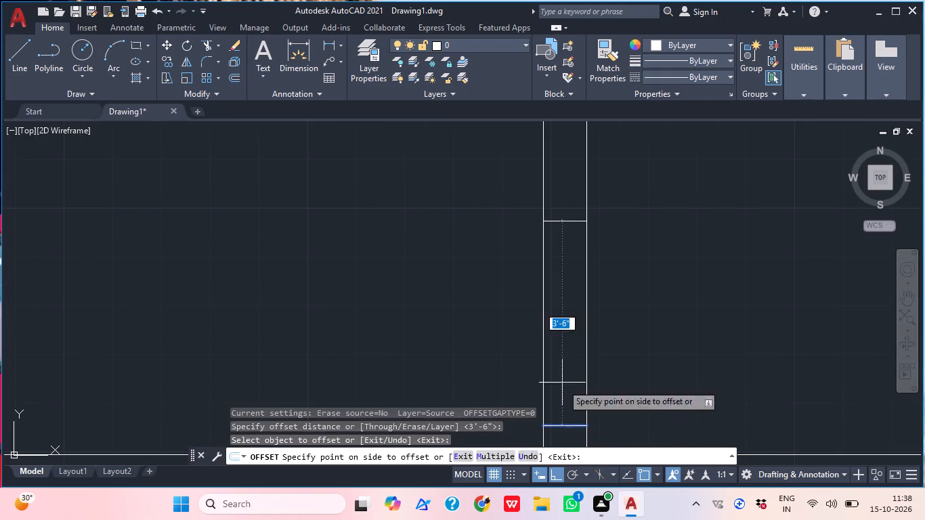
{"action": "left_click", "coordinate": [559, 345]}
{"action": "scroll", "coordinate": [635, 295], "scroll_direction": "down", "scroll_amount": 2}
{"action": "middle_click_drag", "start_coordinate": [645, 306], "coordinate": [653, 330]}
{"action": "key", "text": "Escape"}
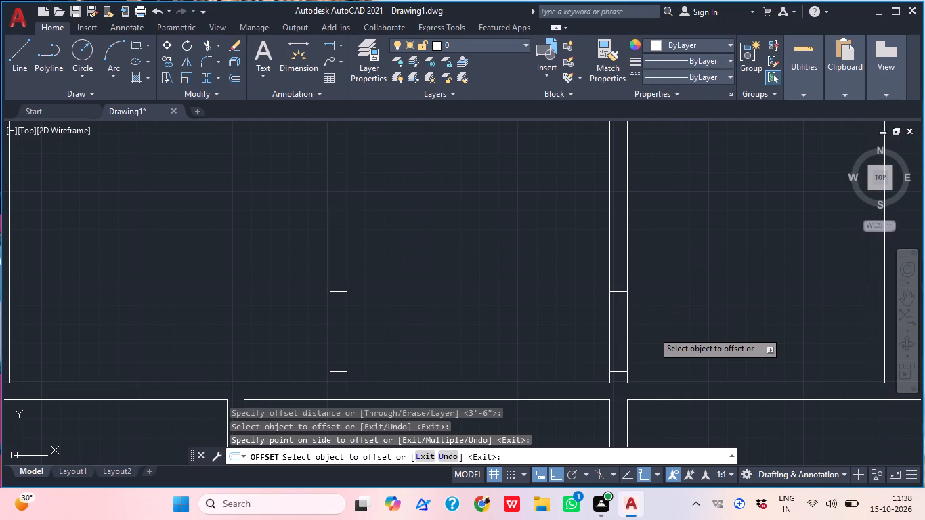
Trim both faces of the middle-right partition wall between its two jamb lines to open the doorway.
{"action": "key", "text": "y"}
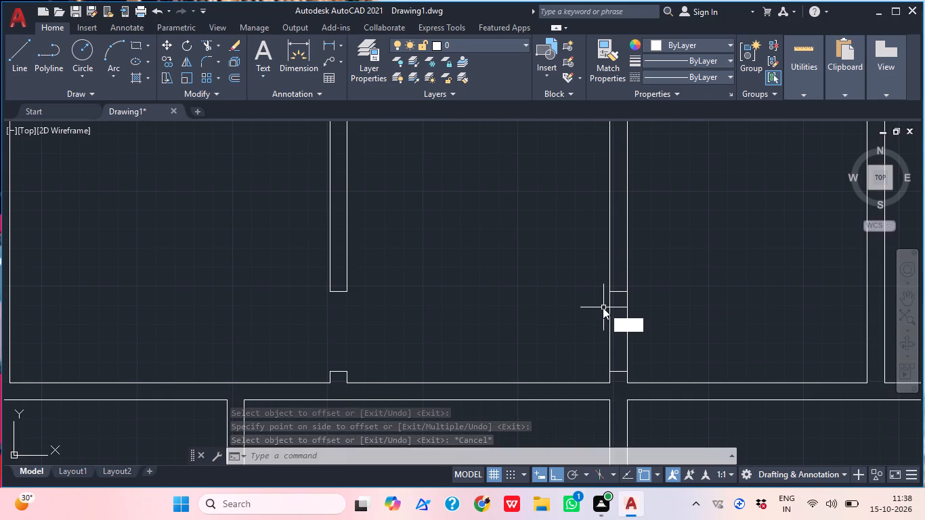
{"action": "key", "text": "BackSpace"}
{"action": "type", "text": "TR"}
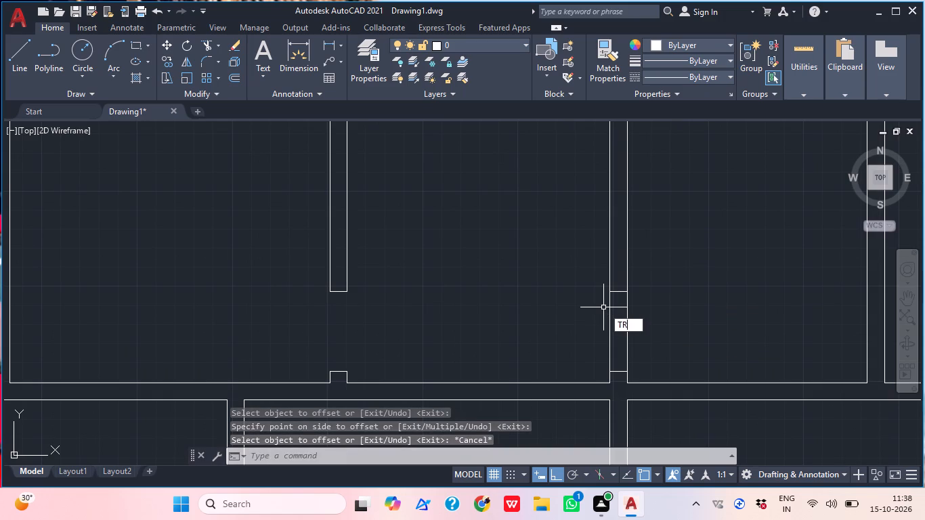
{"action": "key", "text": "space"}
{"action": "left_click", "coordinate": [587, 337]}
{"action": "left_click", "coordinate": [674, 328]}
{"action": "scroll", "coordinate": [660, 276], "scroll_direction": "down", "scroll_amount": 1}
{"action": "middle_click_drag", "start_coordinate": [704, 301], "coordinate": [625, 299]}
{"action": "key", "text": "Escape"}
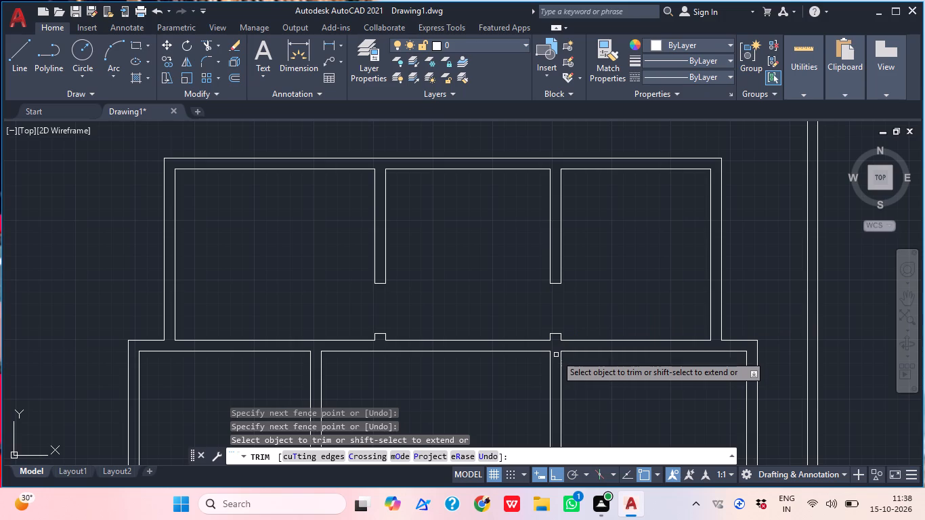
{"action": "key", "text": "Escape"}
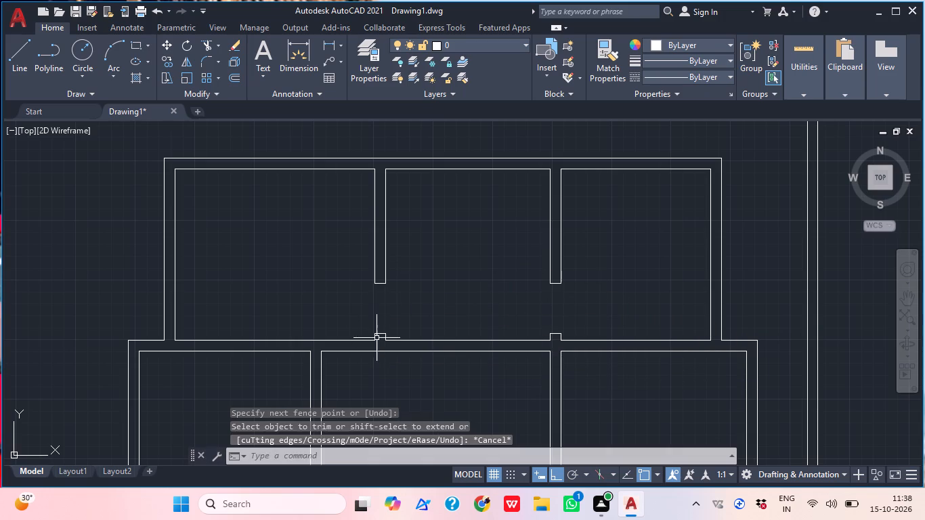
Examine the room rows below the new doorways to locate the next door position.
{"action": "middle_click_drag", "start_coordinate": [444, 362], "coordinate": [437, 339]}
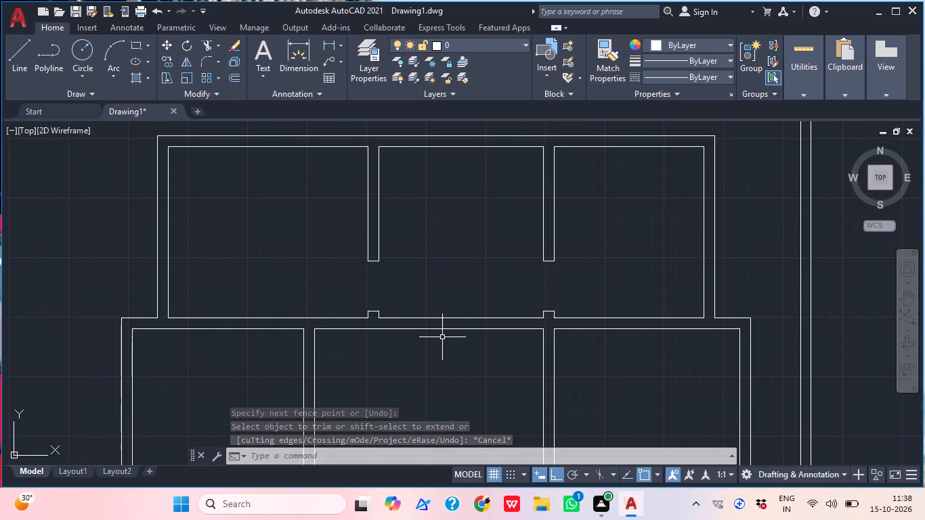
{"action": "middle_click_drag", "start_coordinate": [433, 347], "coordinate": [435, 218]}
{"action": "middle_click_drag", "start_coordinate": [389, 305], "coordinate": [449, 318]}
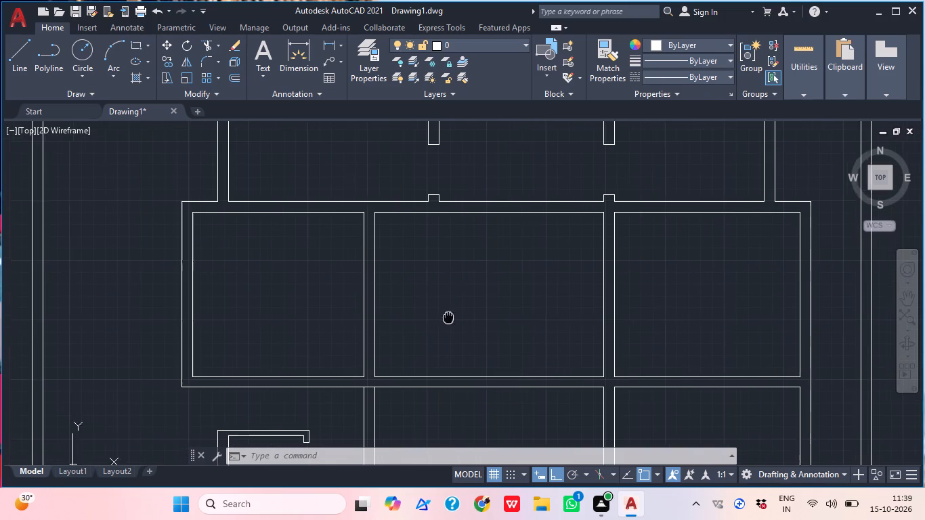
{"action": "middle_click_drag", "start_coordinate": [449, 318], "coordinate": [452, 318]}
{"action": "middle_click_drag", "start_coordinate": [436, 329], "coordinate": [453, 262]}
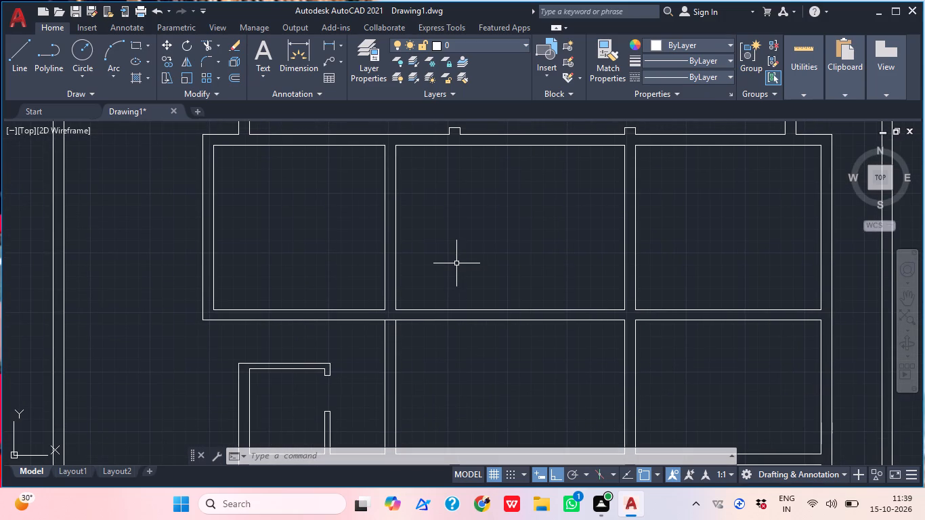
{"action": "scroll", "coordinate": [450, 341], "scroll_direction": "down", "scroll_amount": 1}
{"action": "middle_click_drag", "start_coordinate": [456, 368], "coordinate": [442, 344]}
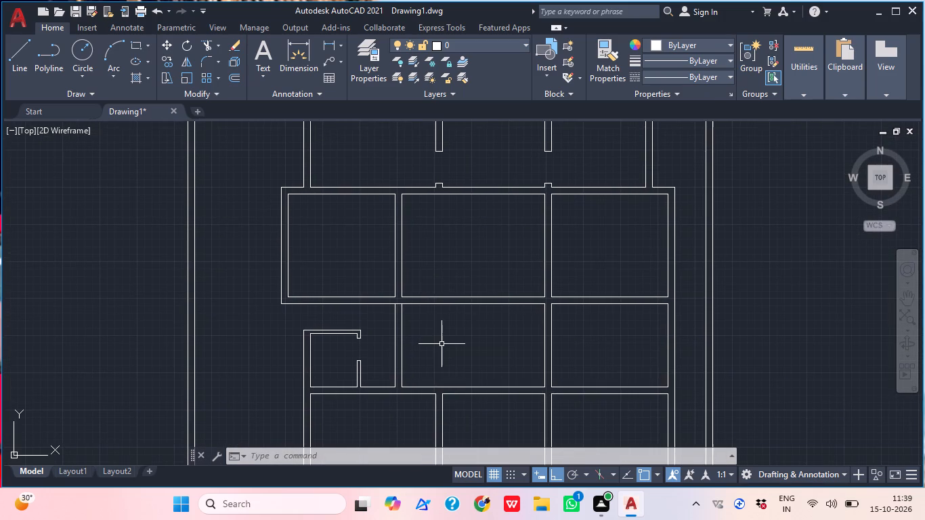
{"action": "middle_click_drag", "start_coordinate": [479, 375], "coordinate": [505, 405]}
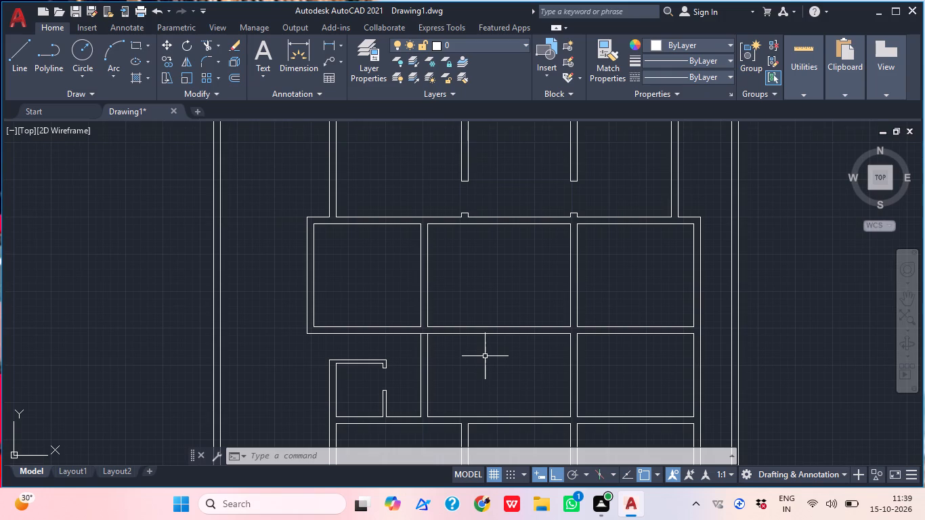
{"action": "middle_click_drag", "start_coordinate": [486, 306], "coordinate": [530, 297]}
{"action": "middle_click_drag", "start_coordinate": [524, 297], "coordinate": [523, 333]}
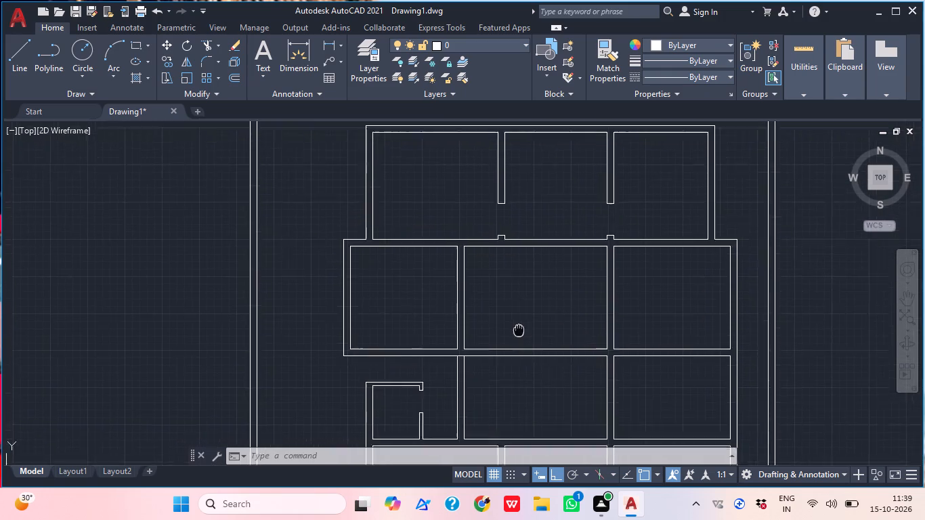
{"action": "middle_click_drag", "start_coordinate": [530, 456], "coordinate": [556, 376]}
{"action": "middle_click_drag", "start_coordinate": [510, 389], "coordinate": [534, 347]}
Draw a jamb line across the bottom wall of the next row's left room, 6" left of its right inner corner.
{"action": "scroll", "coordinate": [462, 353], "scroll_direction": "up", "scroll_amount": 1}
{"action": "middle_click_drag", "start_coordinate": [471, 358], "coordinate": [492, 388]}
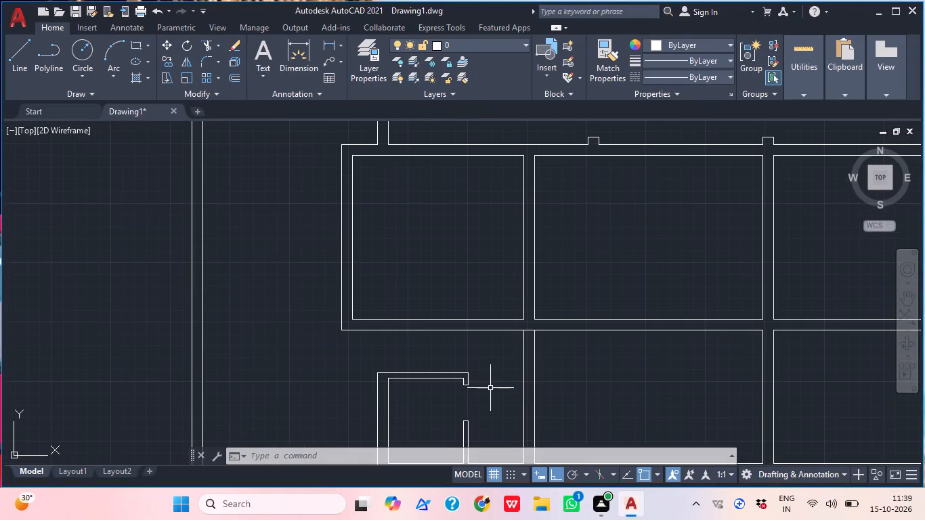
{"action": "type", "text": "L TK"}
{"action": "key", "text": "space"}
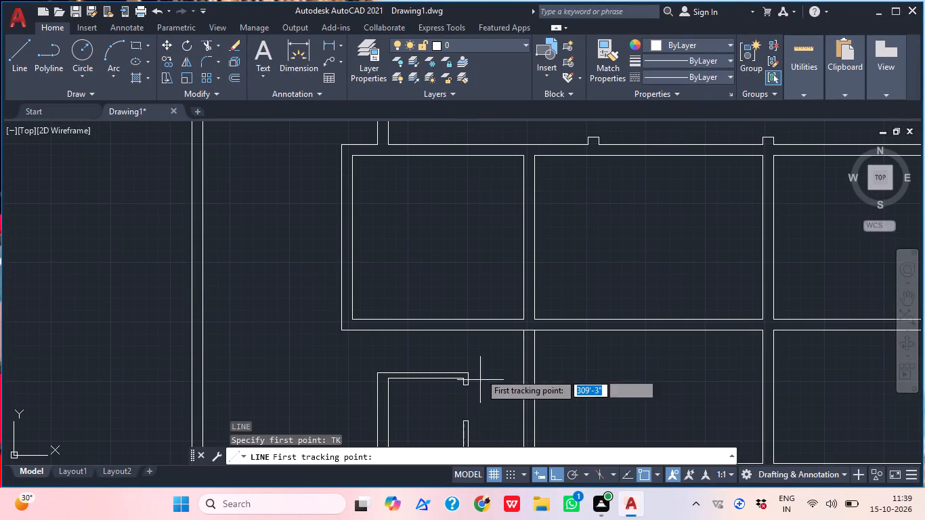
{"action": "scroll", "coordinate": [528, 325], "scroll_direction": "up", "scroll_amount": 2}
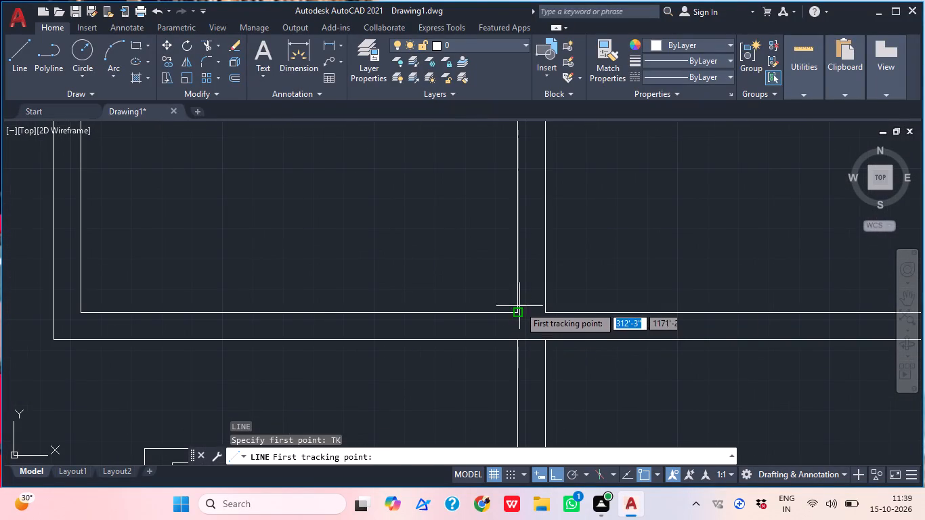
{"action": "left_click_drag", "start_coordinate": [519, 306], "coordinate": [511, 312]}
{"action": "type", "text": "6\""}
{"action": "key", "text": "Return"}
{"action": "key", "text": "Return"}
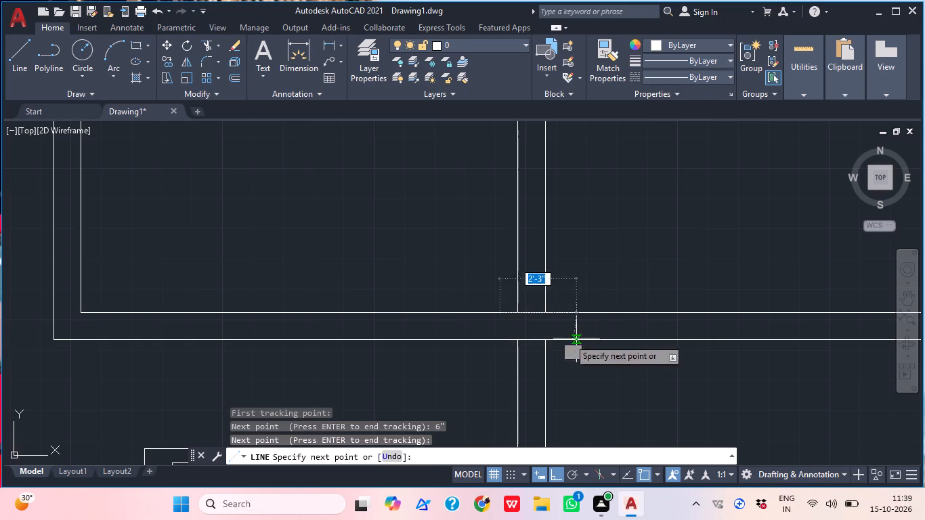
{"action": "scroll", "coordinate": [493, 324], "scroll_direction": "up", "scroll_amount": 1}
{"action": "left_click", "coordinate": [504, 347]}
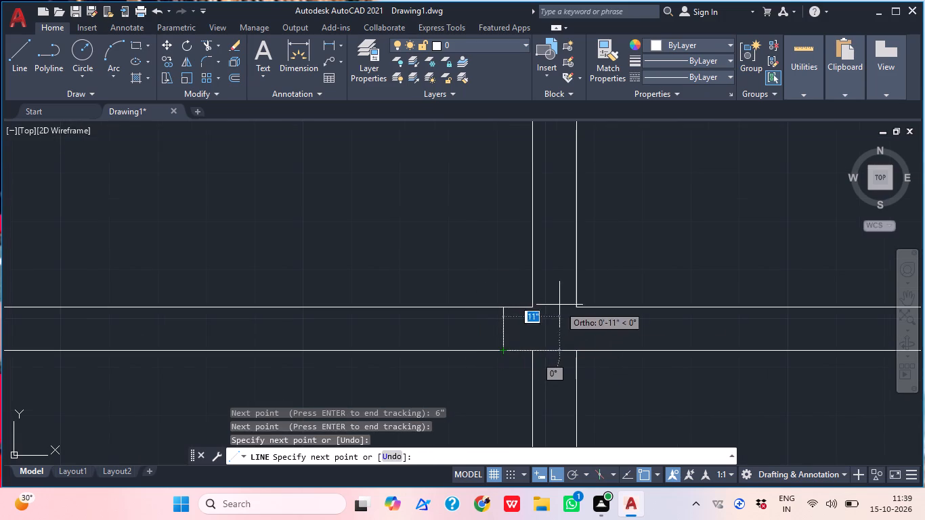
{"action": "key", "text": "Escape"}
Offset the jamb line in the left room's bottom wall 3'6" to the left.
{"action": "type", "text": "O"}
{"action": "key", "text": "space"}
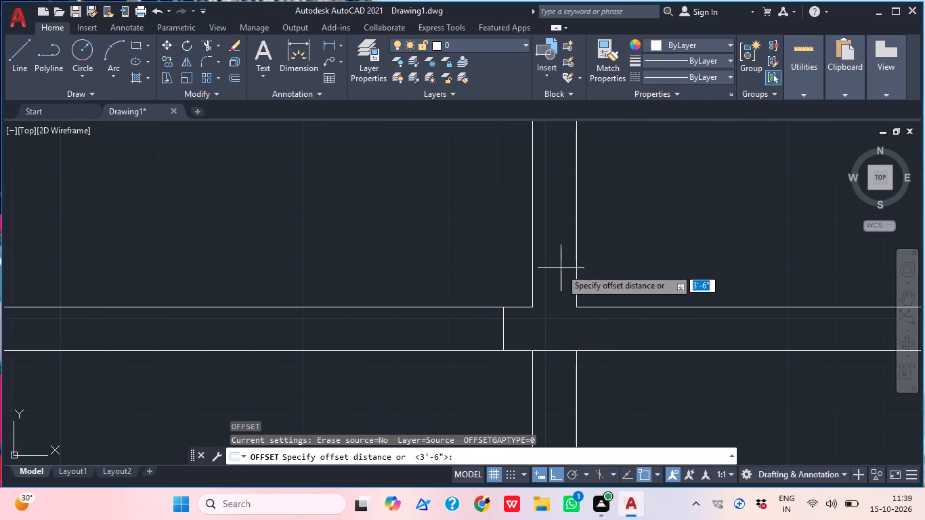
{"action": "key", "text": "Return"}
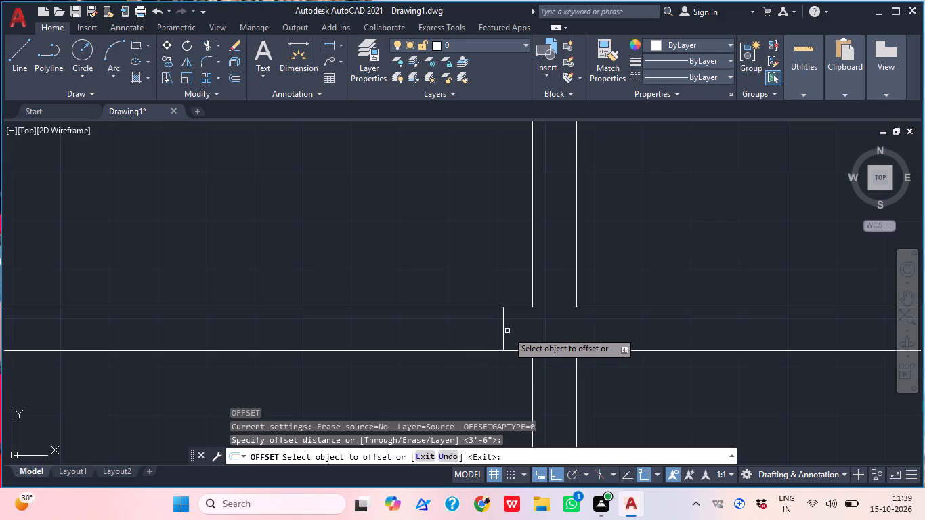
{"action": "left_click", "coordinate": [503, 331]}
{"action": "left_click", "coordinate": [380, 341]}
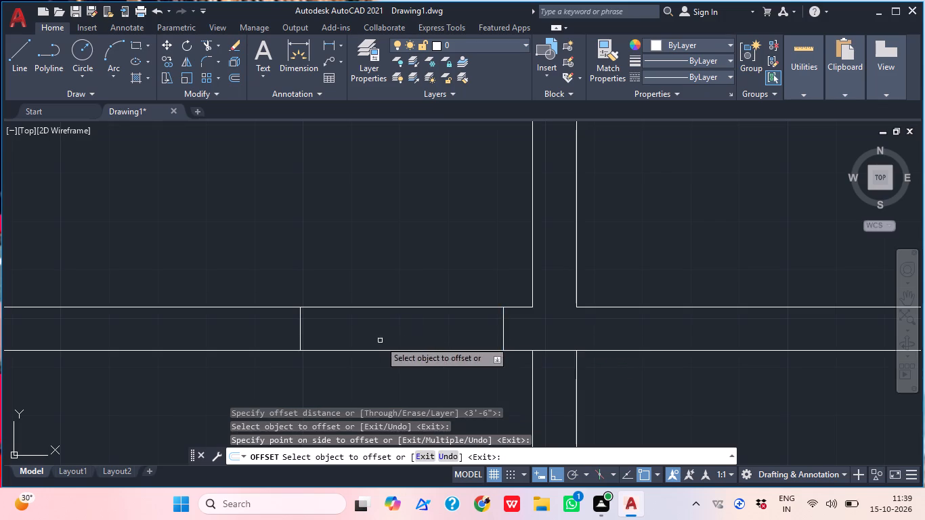
{"action": "middle_click_drag", "start_coordinate": [414, 349], "coordinate": [469, 355]}
{"action": "scroll", "coordinate": [427, 349], "scroll_direction": "down", "scroll_amount": 1}
{"action": "key", "text": "Escape"}
Trim both faces of the left room's bottom wall between its two jamb lines to open the doorway.
{"action": "type", "text": "TR"}
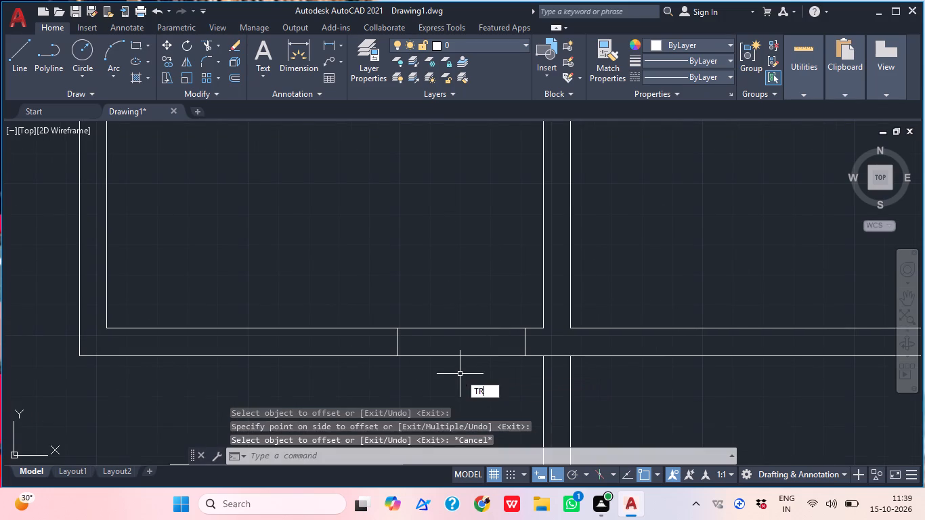
{"action": "key", "text": "space"}
{"action": "left_click", "coordinate": [460, 374]}
{"action": "left_click", "coordinate": [453, 315]}
{"action": "scroll", "coordinate": [585, 352], "scroll_direction": "down", "scroll_amount": 1}
{"action": "middle_click_drag", "start_coordinate": [582, 367], "coordinate": [378, 382]}
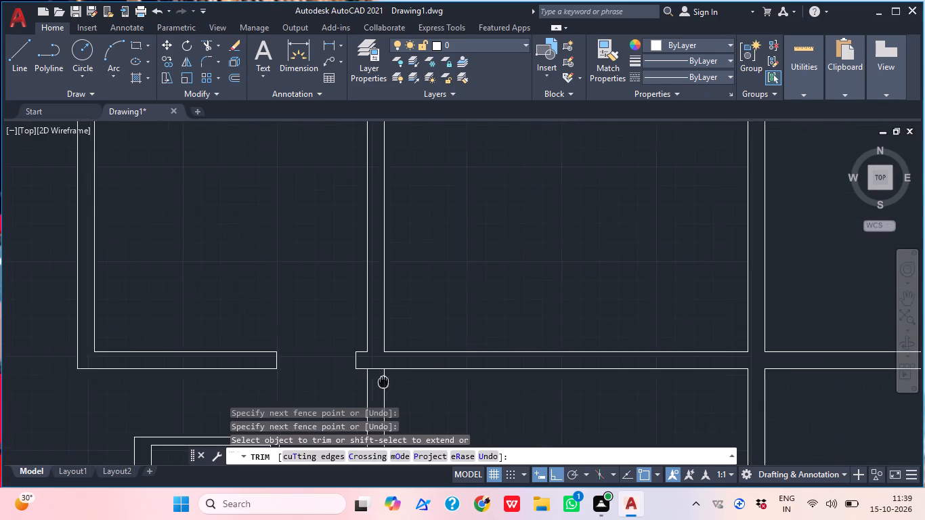
{"action": "middle_click_drag", "start_coordinate": [378, 382], "coordinate": [353, 382]}
{"action": "key", "text": "Escape"}
Trim the lower wall-face segment that crosses the left partition wall beside the new doorway.
{"action": "middle_click_drag", "start_coordinate": [394, 395], "coordinate": [414, 381]}
{"action": "key", "text": "space"}
{"action": "scroll", "coordinate": [348, 370], "scroll_direction": "up", "scroll_amount": 1}
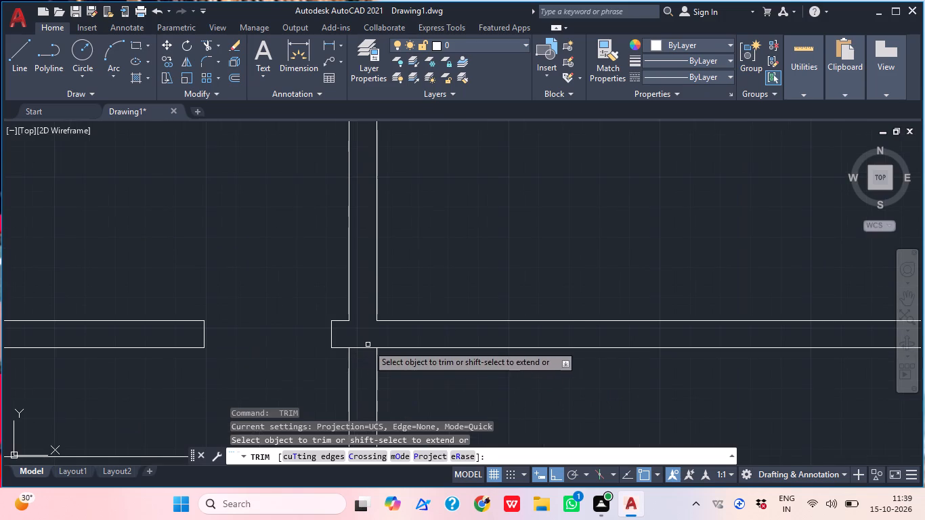
{"action": "left_click", "coordinate": [368, 345]}
{"action": "left_click", "coordinate": [363, 355]}
{"action": "middle_click_drag", "start_coordinate": [473, 374], "coordinate": [381, 376]}
{"action": "key", "text": "Escape"}
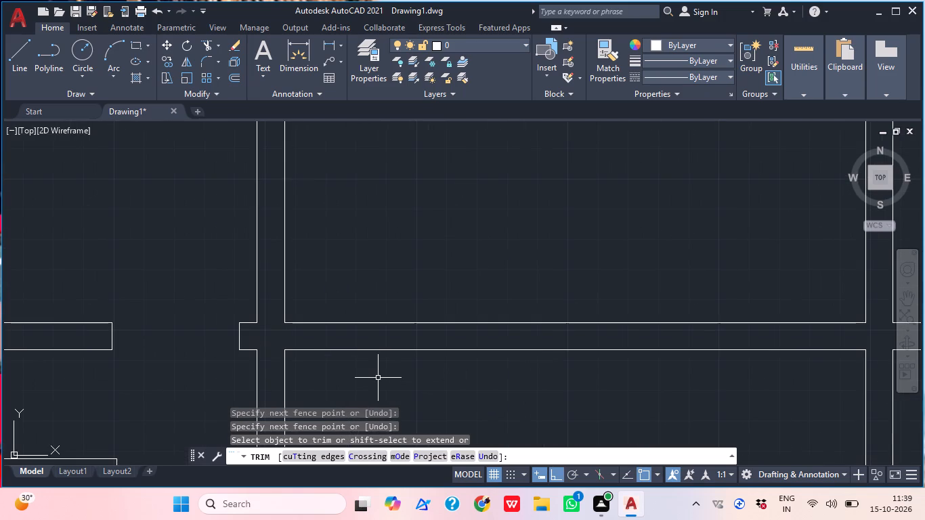
Extend the two partition faces bordering the middle room across the thickness of its bottom wall.
{"action": "middle_click_drag", "start_coordinate": [427, 406], "coordinate": [421, 407]}
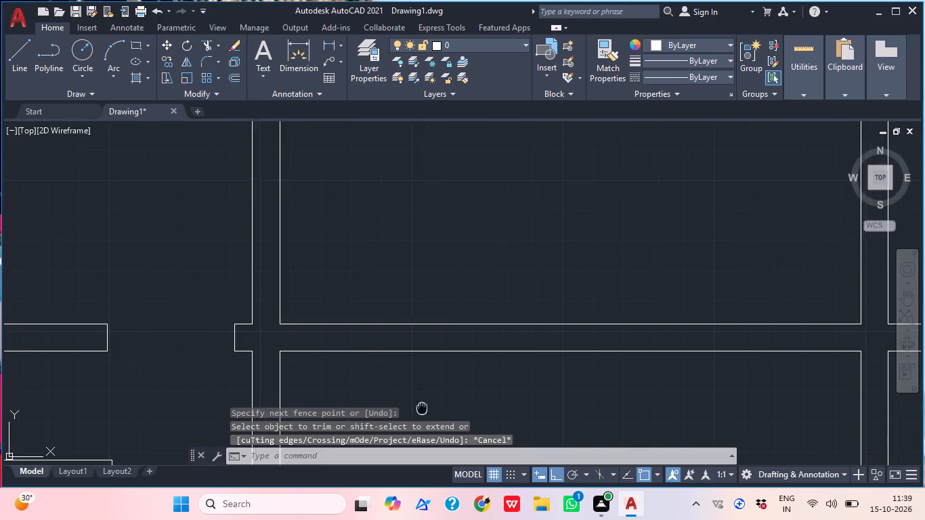
{"action": "middle_click_drag", "start_coordinate": [421, 407], "coordinate": [326, 366]}
{"action": "scroll", "coordinate": [432, 343], "scroll_direction": "down", "scroll_amount": 2}
{"action": "type", "text": "EX"}
{"action": "key", "text": "space"}
{"action": "left_click", "coordinate": [335, 342]}
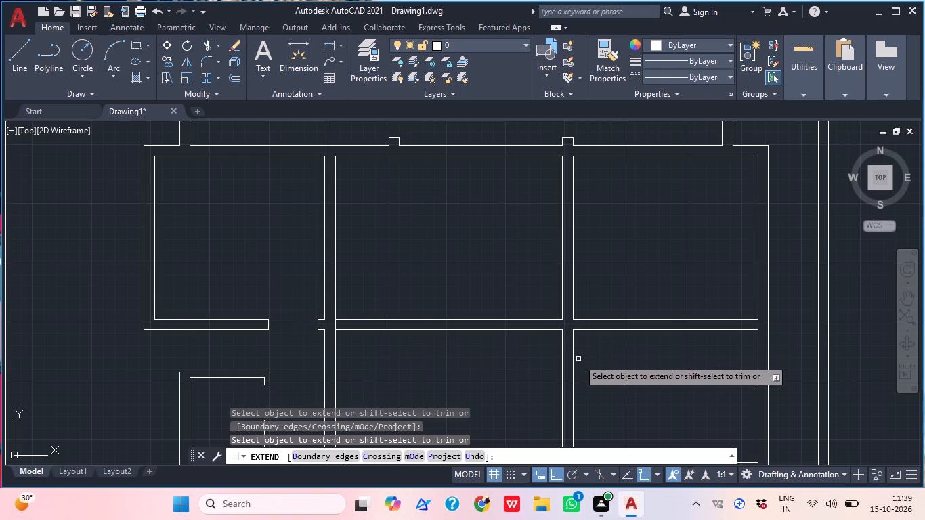
{"action": "left_click", "coordinate": [561, 350]}
{"action": "key", "text": "Escape"}
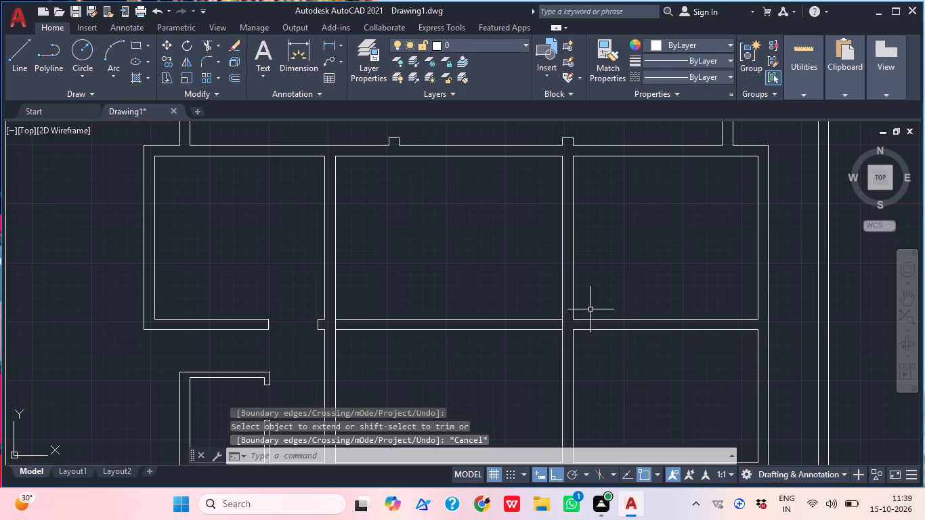
Trim away both faces of the middle room's bottom wall between the two partition walls.
{"action": "key", "text": "t"}
{"action": "key", "text": "r"}
{"action": "key", "text": "space"}
{"action": "left_click_drag", "start_coordinate": [500, 367], "coordinate": [488, 360]}
{"action": "left_click", "coordinate": [454, 290]}
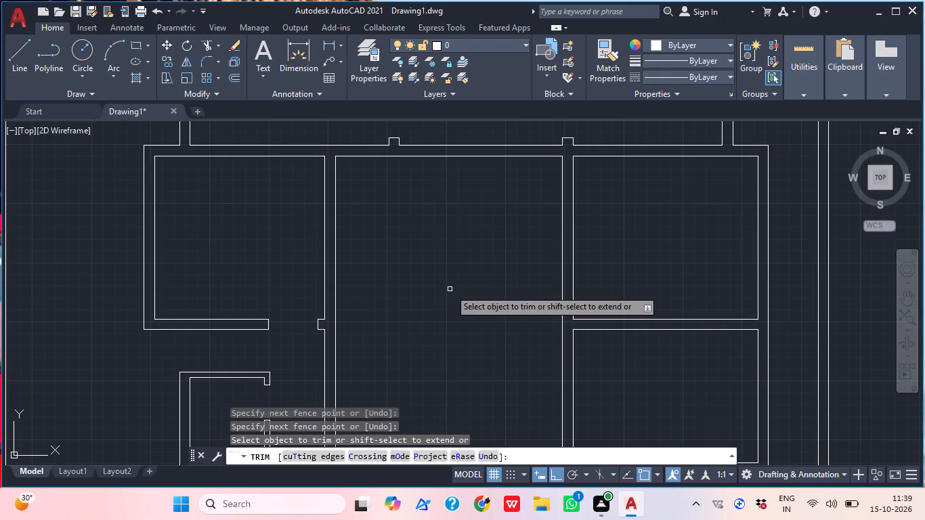
{"action": "middle_click_drag", "start_coordinate": [601, 366], "coordinate": [572, 362]}
{"action": "key", "text": "Escape"}
Draw a jamb line across the right room's bottom wall, 6" right of its left inner corner.
{"action": "key", "text": "l"}
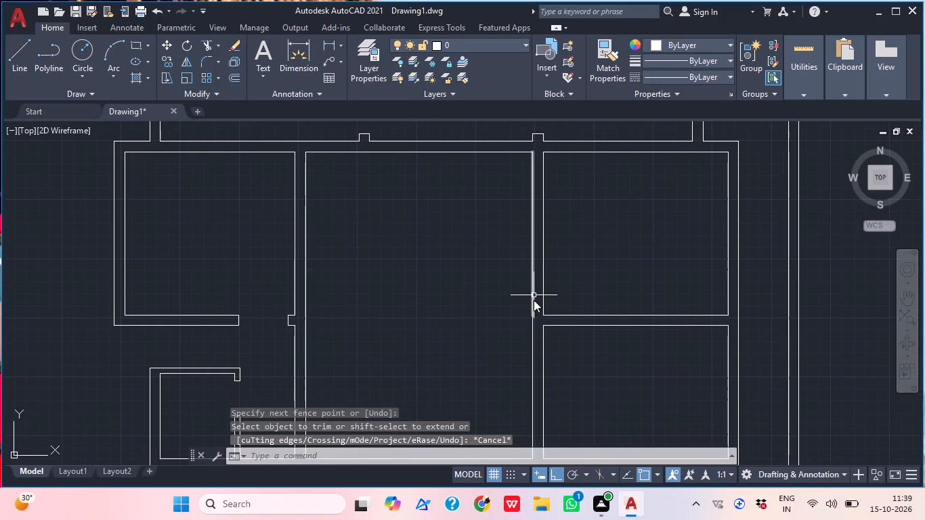
{"action": "key", "text": "space"}
{"action": "type", "text": "T"}
{"action": "type", "text": "K"}
{"action": "key", "text": "space"}
{"action": "scroll", "coordinate": [560, 319], "scroll_direction": "up", "scroll_amount": 2}
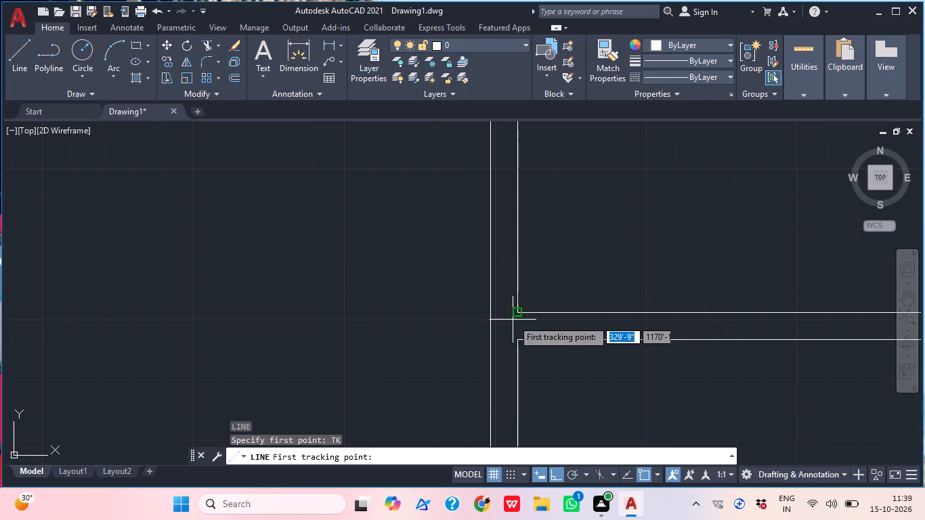
{"action": "left_click", "coordinate": [519, 312]}
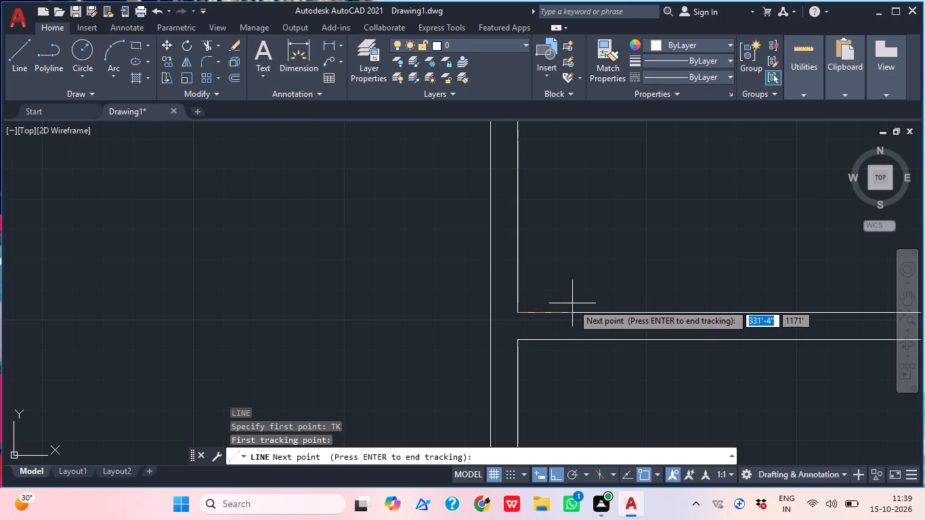
{"action": "type", "text": "6\""}
{"action": "key", "text": "Return"}
{"action": "key", "text": "Return"}
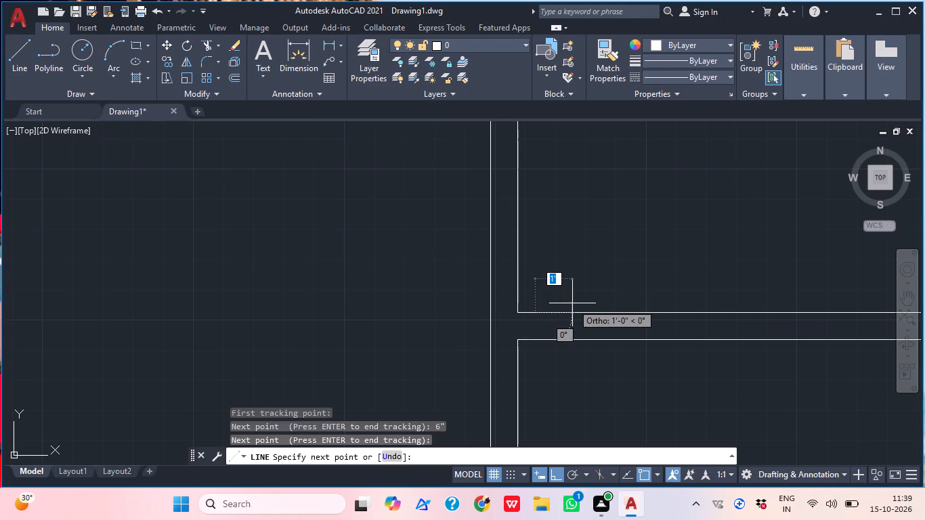
{"action": "left_click", "coordinate": [531, 337]}
{"action": "key", "text": "Escape"}
Offset the jamb line in the right room's bottom wall 3'6" to the right.
{"action": "middle_click_drag", "start_coordinate": [584, 369], "coordinate": [563, 386]}
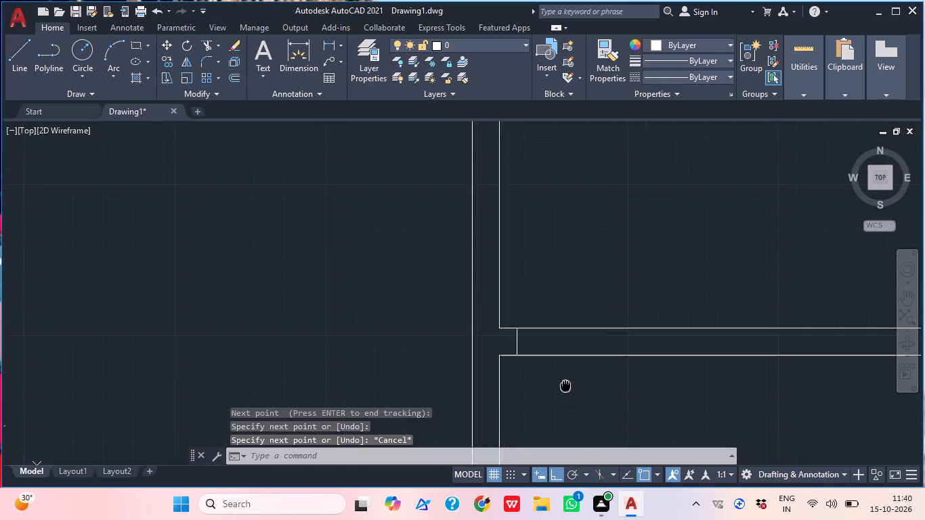
{"action": "middle_click_drag", "start_coordinate": [563, 386], "coordinate": [522, 394]}
{"action": "key", "text": "o"}
{"action": "key", "text": "space"}
{"action": "key", "text": "space"}
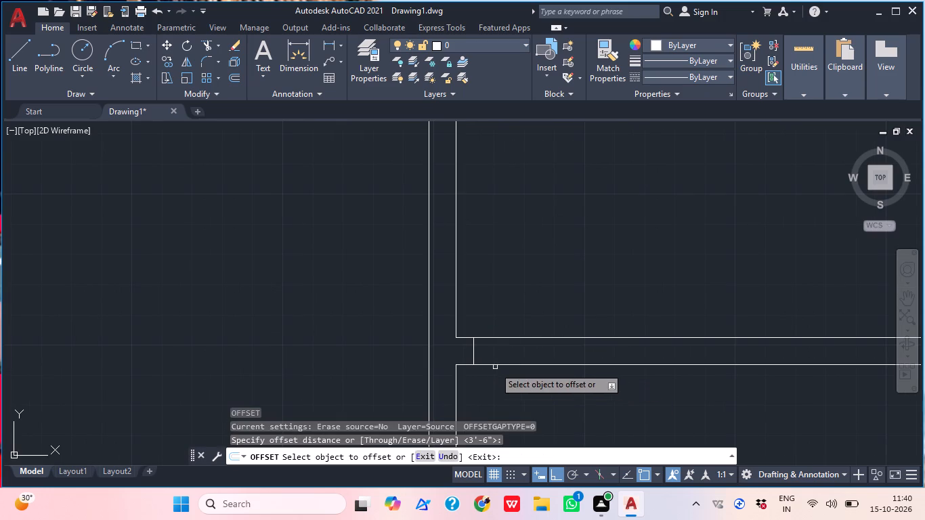
{"action": "left_click", "coordinate": [474, 359]}
{"action": "left_click_drag", "start_coordinate": [576, 360], "coordinate": [591, 364]}
{"action": "key", "text": "Escape"}
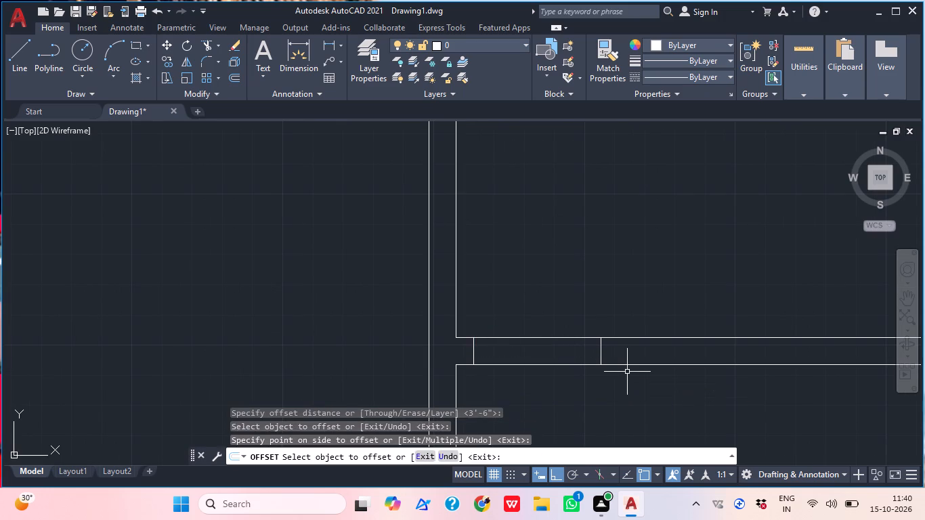
Trim both faces of the right room's bottom wall between its two jamb lines to open the doorway.
{"action": "key", "text": "t"}
{"action": "type", "text": "R"}
{"action": "key", "text": "space"}
{"action": "left_click_drag", "start_coordinate": [548, 388], "coordinate": [548, 381]}
{"action": "left_click", "coordinate": [548, 324]}
{"action": "scroll", "coordinate": [592, 309], "scroll_direction": "down", "scroll_amount": 1}
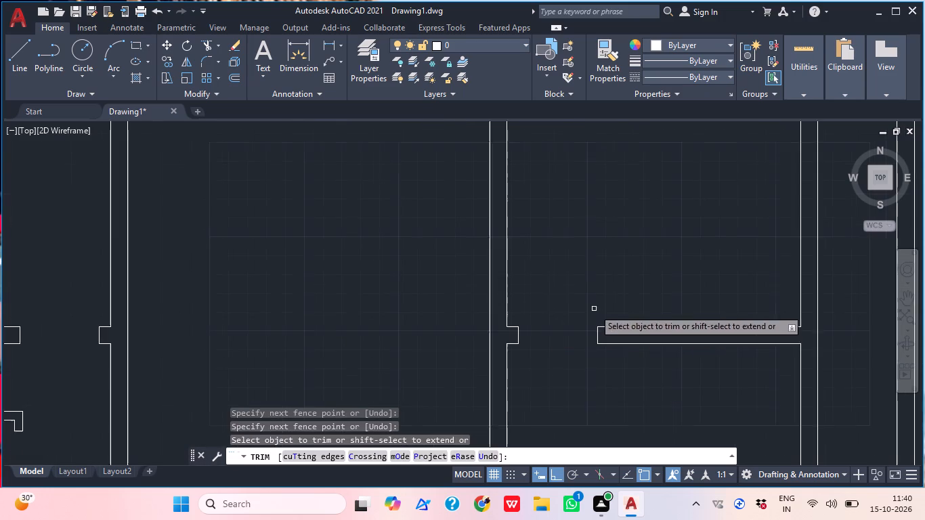
{"action": "middle_click_drag", "start_coordinate": [632, 335], "coordinate": [570, 362]}
{"action": "scroll", "coordinate": [570, 362], "scroll_direction": "down", "scroll_amount": 1}
{"action": "key", "text": "Escape"}
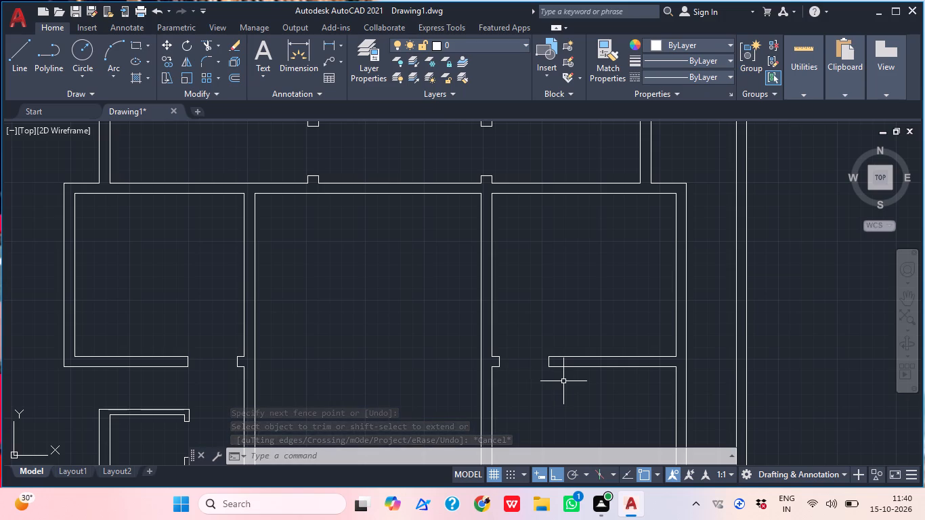
Extend the lower face of the short wall stub beside the right doorway across the right partition wall.
{"action": "middle_click_drag", "start_coordinate": [568, 384], "coordinate": [554, 282]}
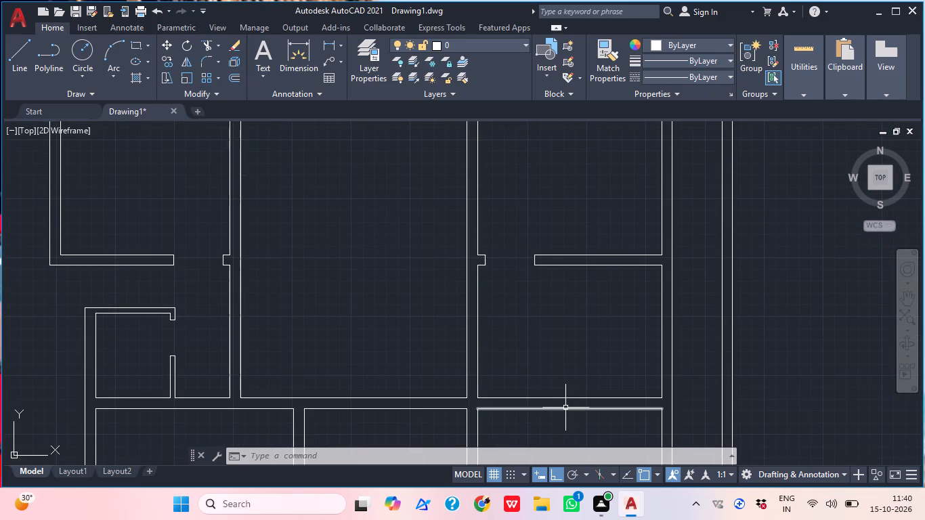
{"action": "middle_click_drag", "start_coordinate": [562, 351], "coordinate": [569, 356]}
{"action": "scroll", "coordinate": [542, 303], "scroll_direction": "up", "scroll_amount": 1}
{"action": "middle_click_drag", "start_coordinate": [544, 311], "coordinate": [529, 236]}
{"action": "scroll", "coordinate": [527, 232], "scroll_direction": "down", "scroll_amount": 1}
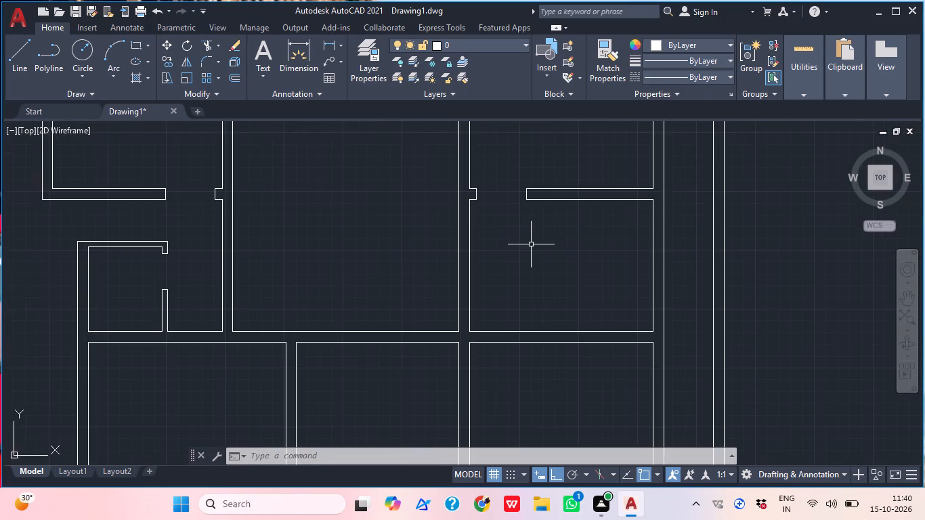
{"action": "middle_click_drag", "start_coordinate": [538, 250], "coordinate": [561, 290]}
{"action": "type", "text": "EX"}
{"action": "key", "text": "space"}
{"action": "scroll", "coordinate": [495, 234], "scroll_direction": "up", "scroll_amount": 2}
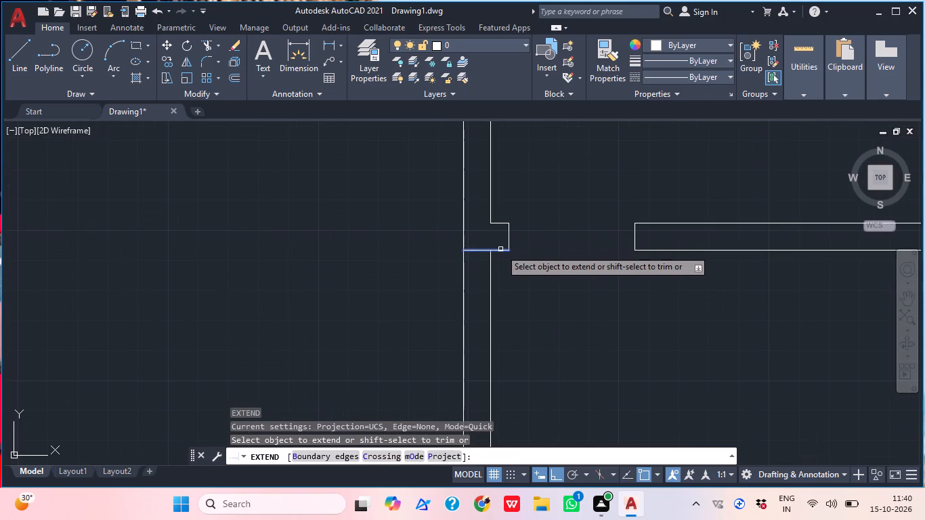
{"action": "left_click", "coordinate": [496, 248]}
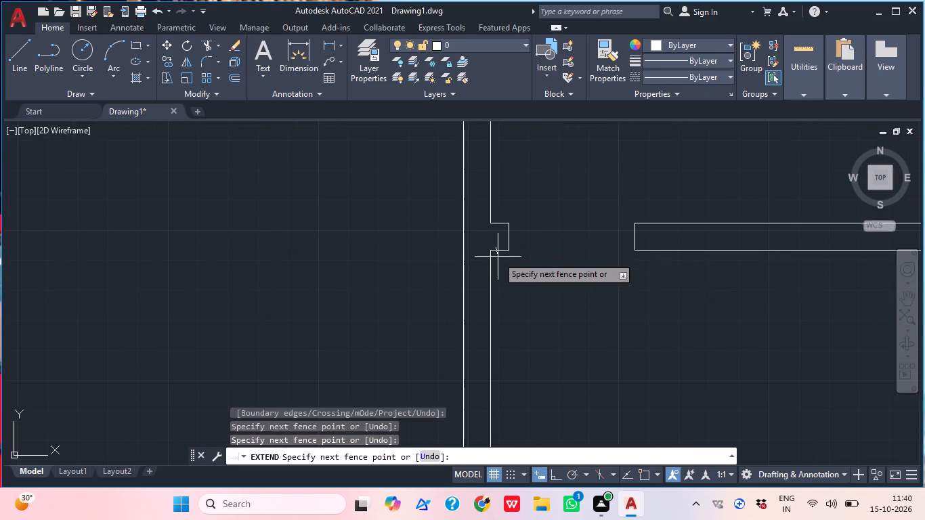
{"action": "left_click", "coordinate": [498, 257]}
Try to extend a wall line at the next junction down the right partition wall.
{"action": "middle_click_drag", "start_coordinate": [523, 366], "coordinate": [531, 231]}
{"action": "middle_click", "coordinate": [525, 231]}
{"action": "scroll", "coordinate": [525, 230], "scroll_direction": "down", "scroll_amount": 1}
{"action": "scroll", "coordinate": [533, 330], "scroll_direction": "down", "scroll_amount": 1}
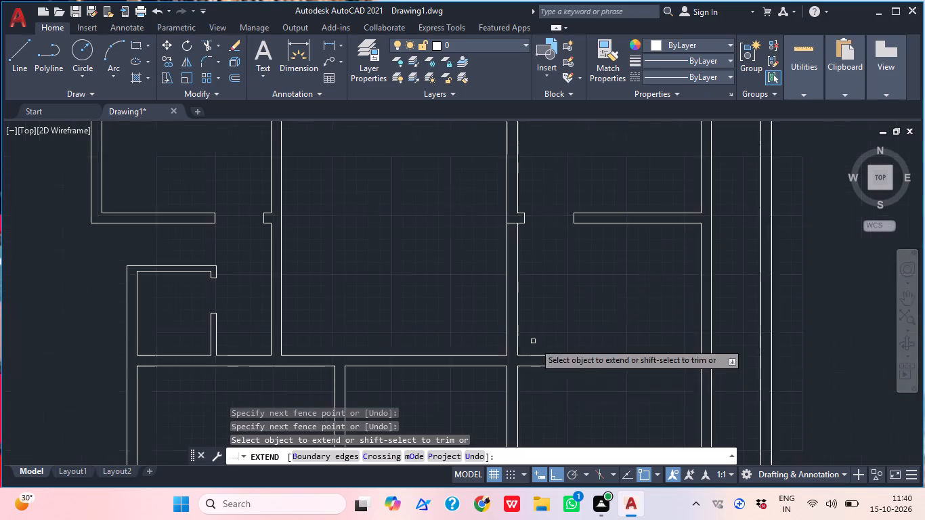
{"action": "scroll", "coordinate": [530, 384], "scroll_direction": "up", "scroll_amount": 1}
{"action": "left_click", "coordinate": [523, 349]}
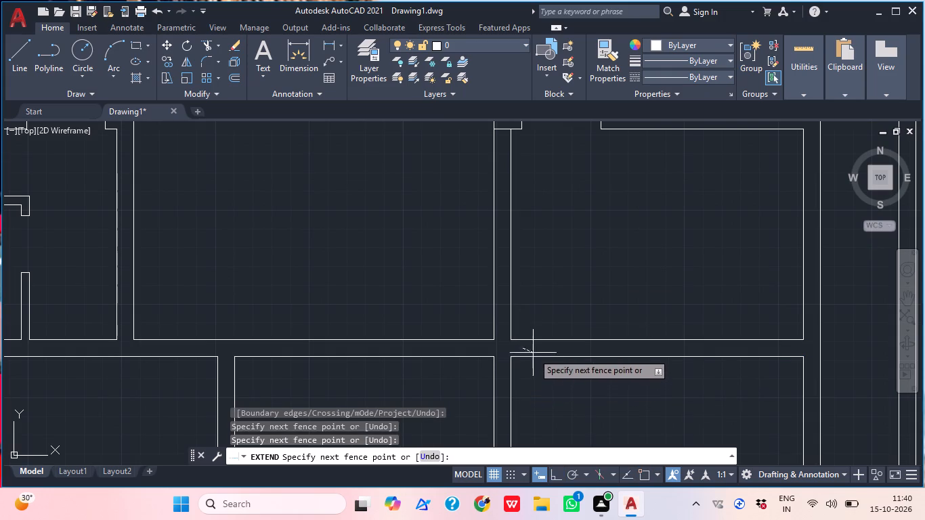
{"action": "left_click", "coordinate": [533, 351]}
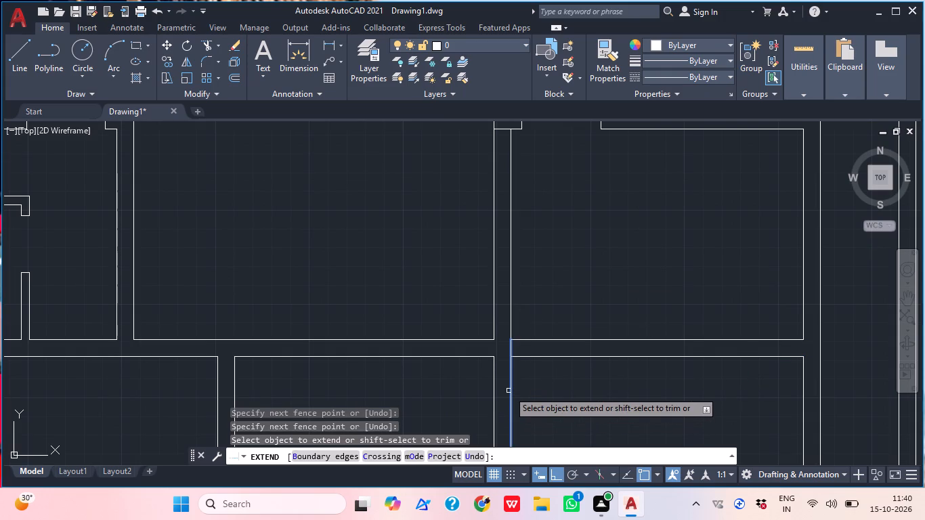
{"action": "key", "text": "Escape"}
Draw a jamb line across the bottom wall of the room below the right doorway, 6" right of its left inner corner.
{"action": "middle_click_drag", "start_coordinate": [572, 333], "coordinate": [570, 420]}
{"action": "scroll", "coordinate": [570, 420], "scroll_direction": "down", "scroll_amount": 1}
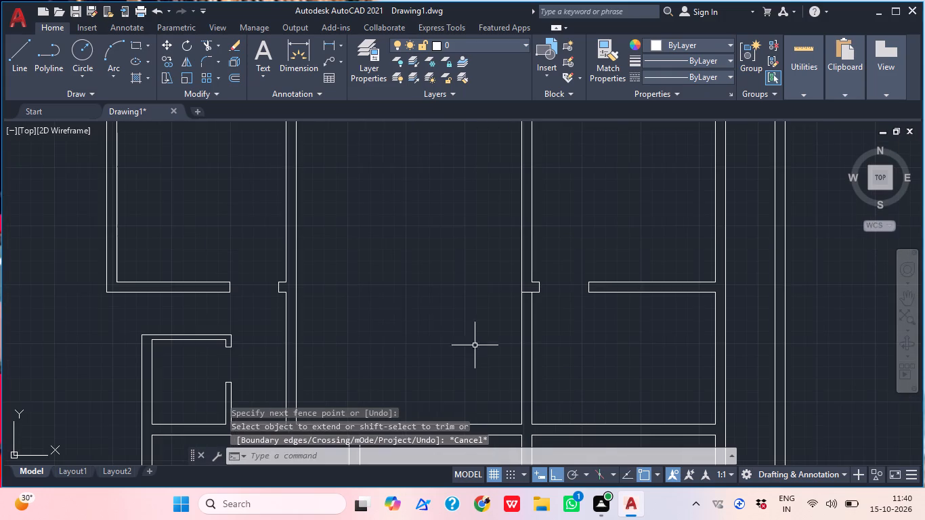
{"action": "middle_click_drag", "start_coordinate": [393, 322], "coordinate": [431, 297]}
{"action": "middle_click_drag", "start_coordinate": [479, 314], "coordinate": [409, 362]}
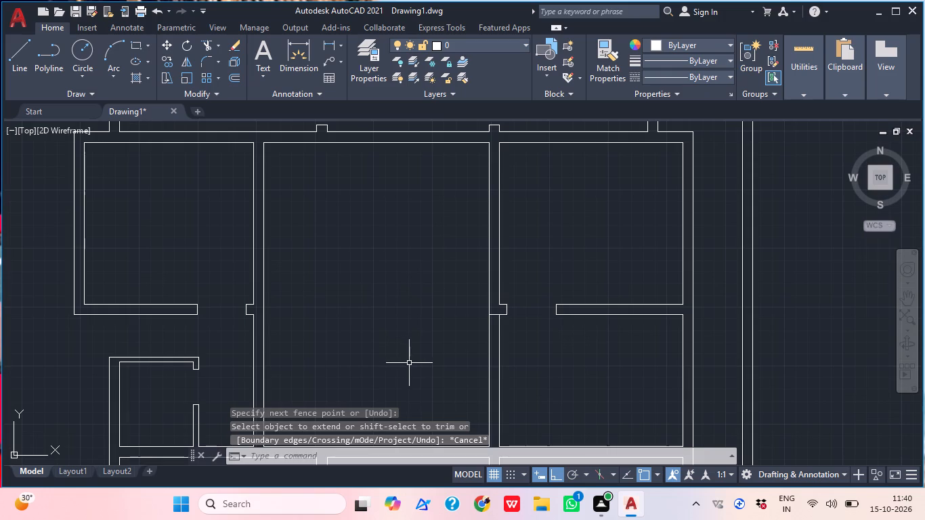
{"action": "key", "text": "l"}
{"action": "middle_click_drag", "start_coordinate": [439, 382], "coordinate": [437, 358]}
{"action": "key", "text": "space"}
{"action": "middle_click_drag", "start_coordinate": [462, 380], "coordinate": [465, 230]}
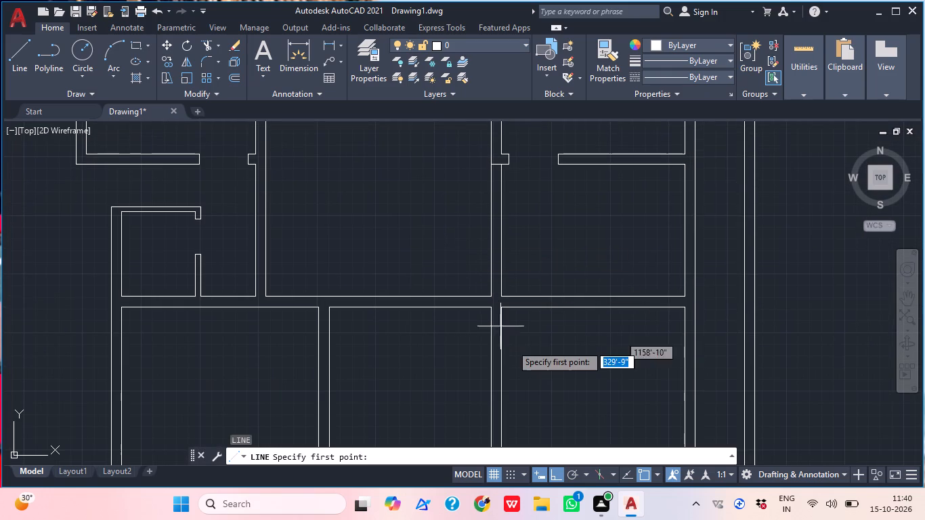
{"action": "key", "text": "t"}
{"action": "key", "text": "k"}
{"action": "key", "text": "space"}
{"action": "scroll", "coordinate": [485, 274], "scroll_direction": "up", "scroll_amount": 3}
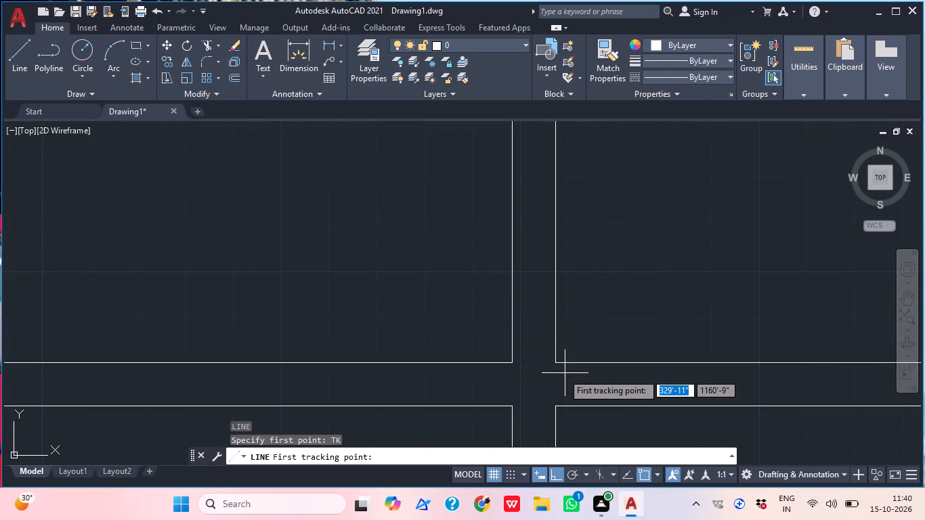
{"action": "left_click", "coordinate": [557, 362]}
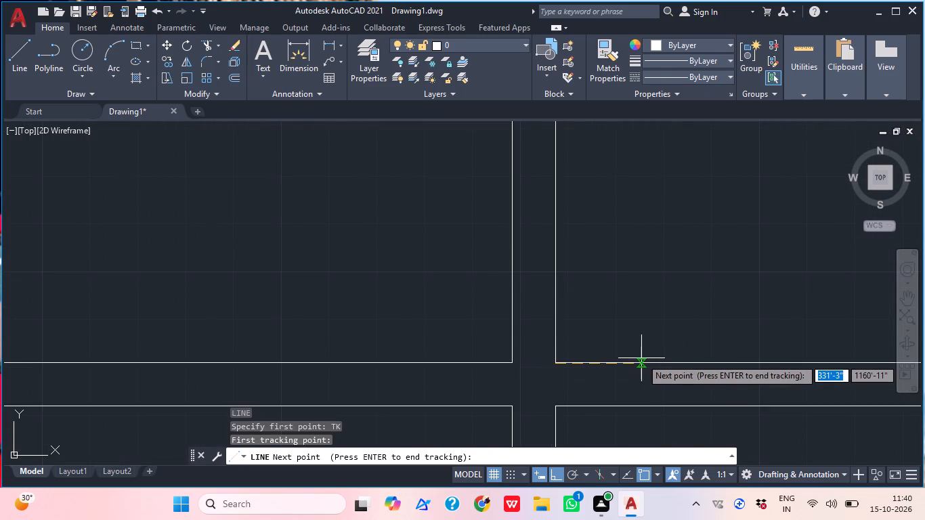
{"action": "type", "text": "6\""}
{"action": "key", "text": "Return"}
{"action": "key", "text": "Return"}
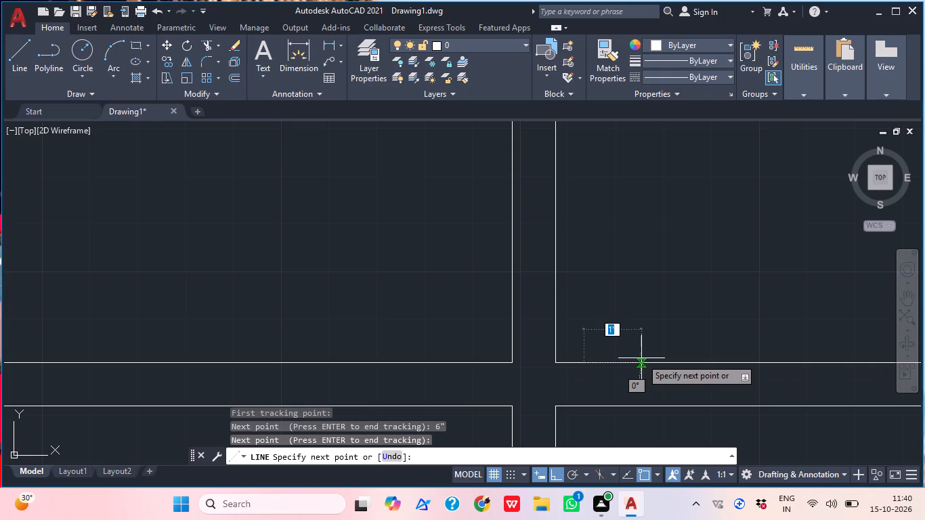
{"action": "middle_click_drag", "start_coordinate": [606, 405], "coordinate": [589, 334]}
{"action": "left_click", "coordinate": [563, 332]}
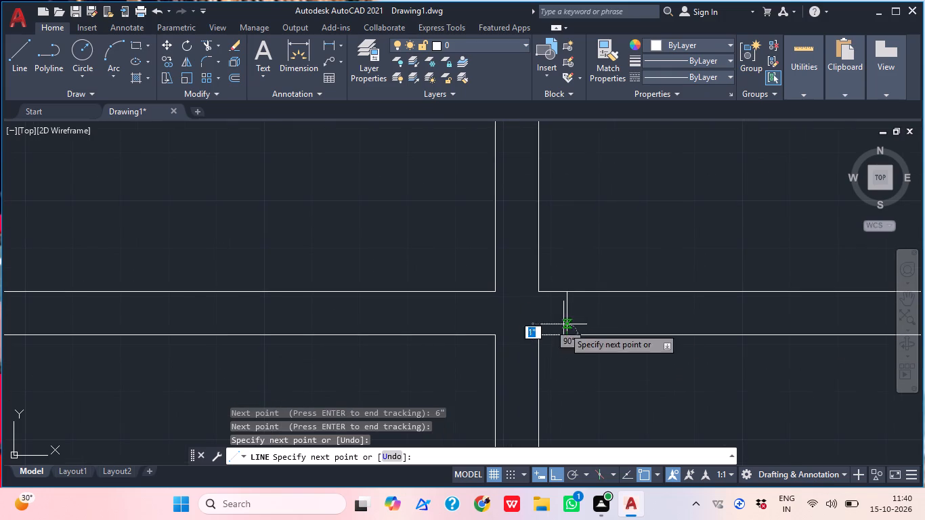
{"action": "key", "text": "Escape"}
Offset the new jamb line 3'-6" to the right along the bottom wall of the room below the right doorway.
{"action": "middle_click_drag", "start_coordinate": [595, 320], "coordinate": [531, 362]}
{"action": "key", "text": "o"}
{"action": "key", "text": "space"}
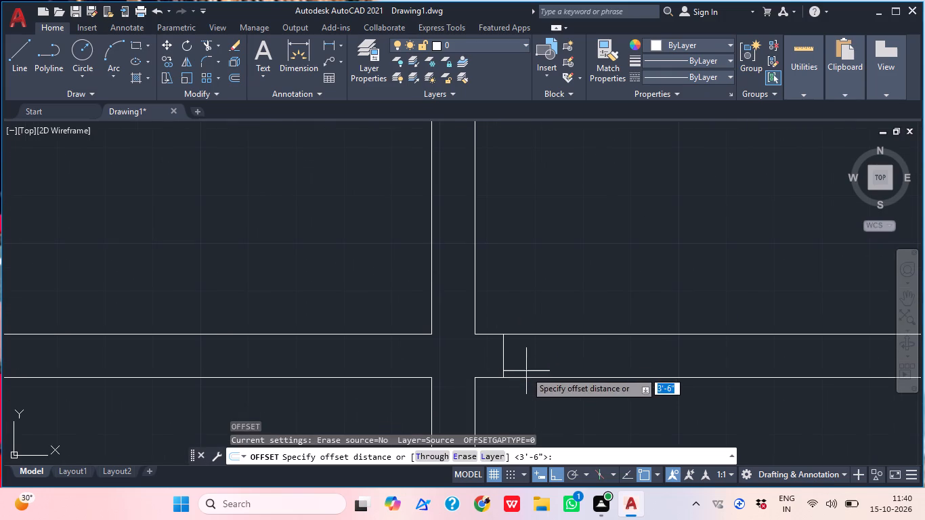
{"action": "key", "text": "space"}
{"action": "left_click", "coordinate": [504, 359]}
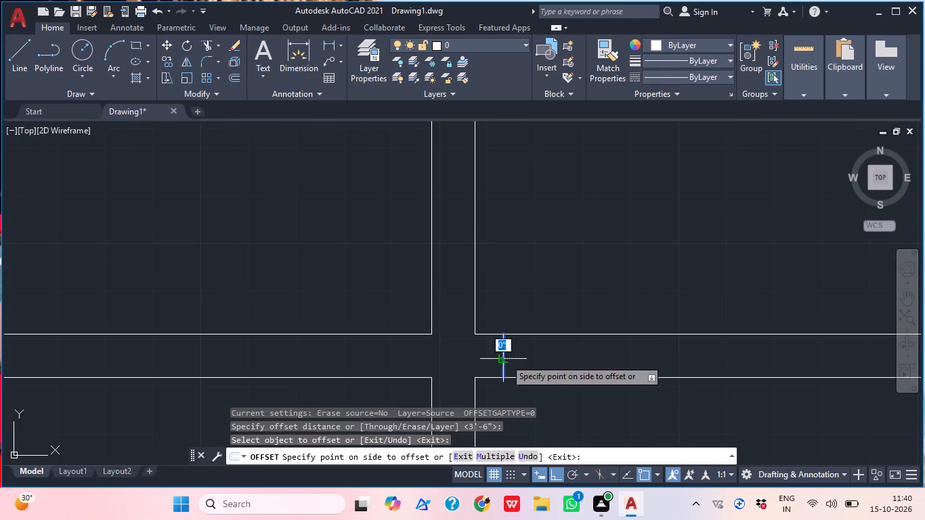
{"action": "left_click", "coordinate": [595, 338]}
{"action": "middle_click_drag", "start_coordinate": [655, 370], "coordinate": [640, 341]}
{"action": "key", "text": "Escape"}
Trim both faces of that bottom wall between its two jamb lines to open the doorway.
{"action": "type", "text": "TR"}
{"action": "key", "text": "space"}
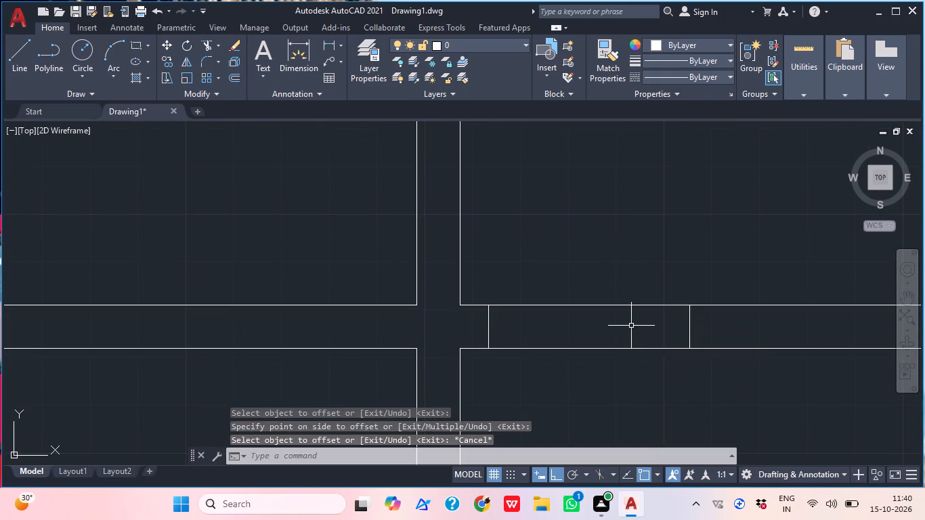
{"action": "left_click", "coordinate": [594, 383]}
{"action": "left_click", "coordinate": [592, 277]}
{"action": "scroll", "coordinate": [592, 277], "scroll_direction": "down", "scroll_amount": 2}
{"action": "middle_click_drag", "start_coordinate": [596, 281], "coordinate": [593, 367]}
{"action": "key", "text": "Escape"}
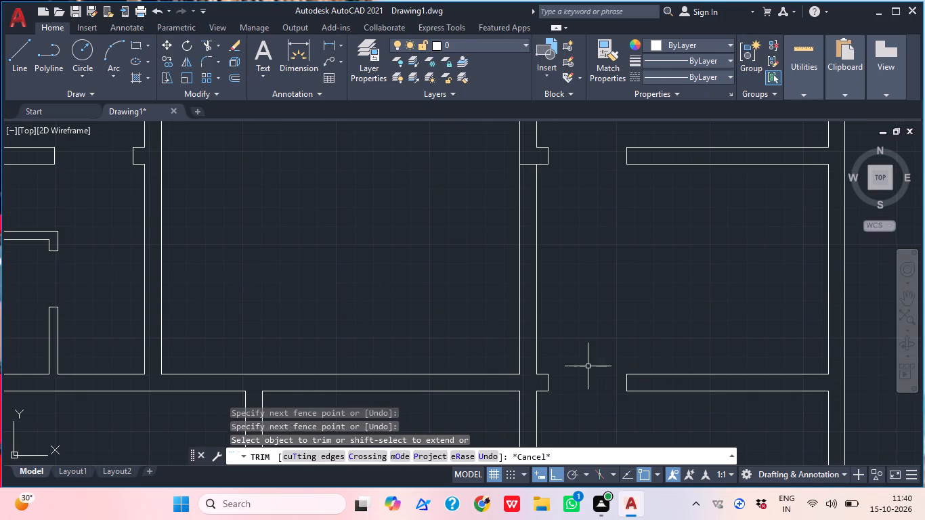
Extend the upper face of the wall stub beside the new doorway across the right partition wall.
{"action": "type", "text": "EX"}
{"action": "key", "text": "space"}
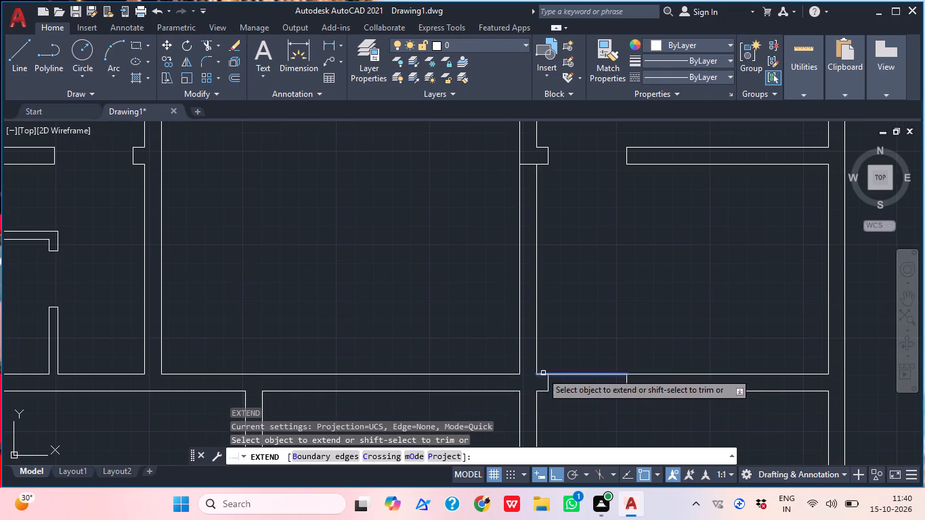
{"action": "left_click", "coordinate": [517, 375]}
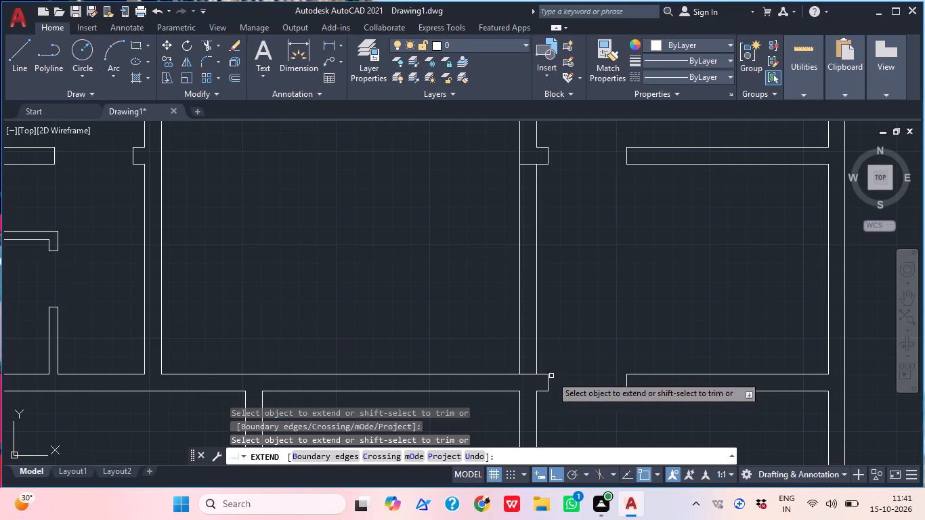
{"action": "middle_click_drag", "start_coordinate": [590, 347], "coordinate": [590, 389]}
{"action": "key", "text": "Escape"}
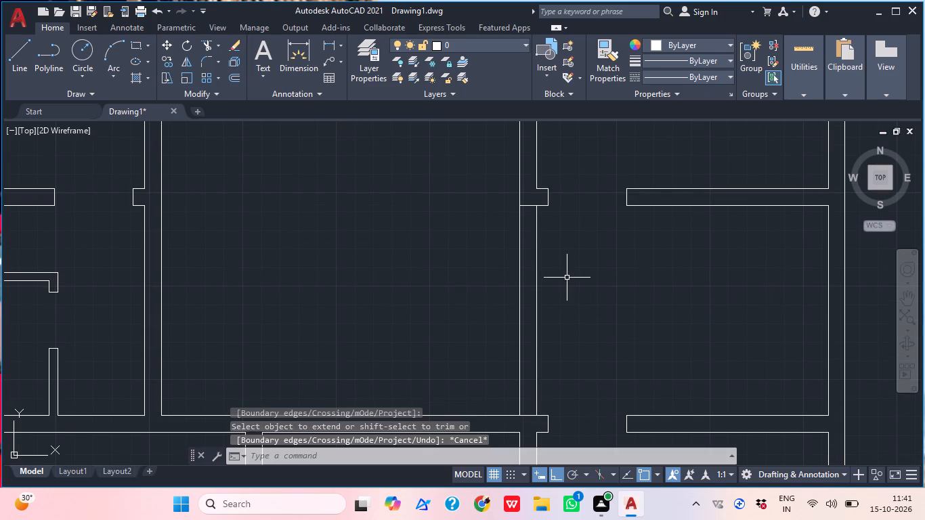
Draw two crossing diagonal lines corner to corner inside the right partition wall segment between the two doorway junctions.
{"action": "key", "text": "l"}
{"action": "key", "text": "space"}
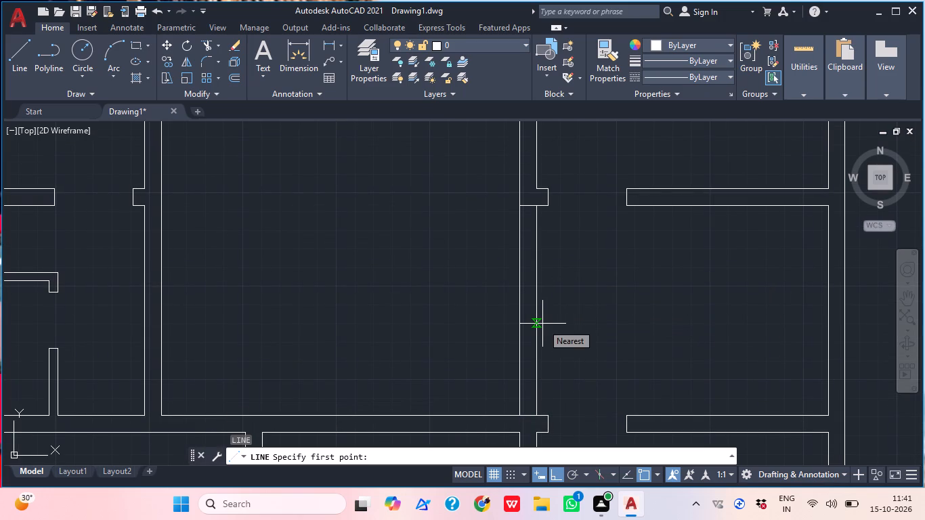
{"action": "middle_click_drag", "start_coordinate": [628, 311], "coordinate": [572, 239]}
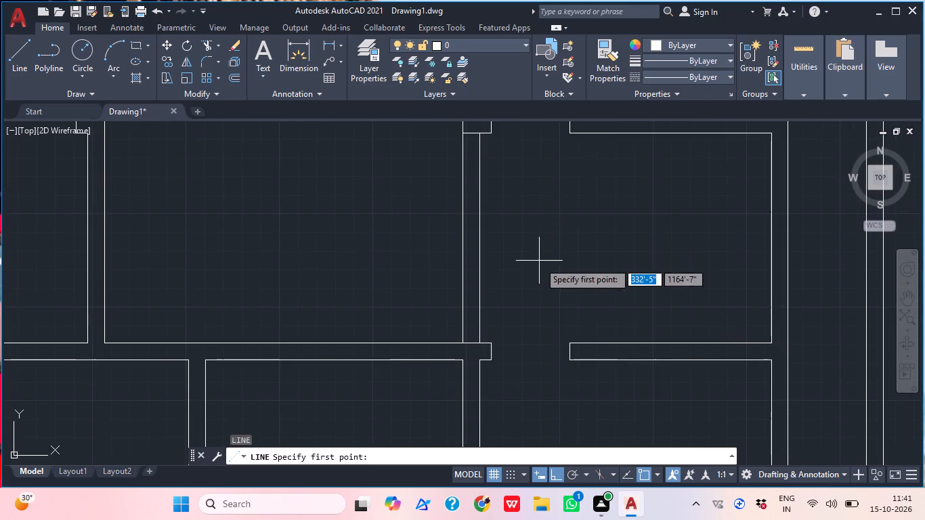
{"action": "middle_click_drag", "start_coordinate": [528, 269], "coordinate": [540, 293]}
{"action": "left_click", "coordinate": [489, 369]}
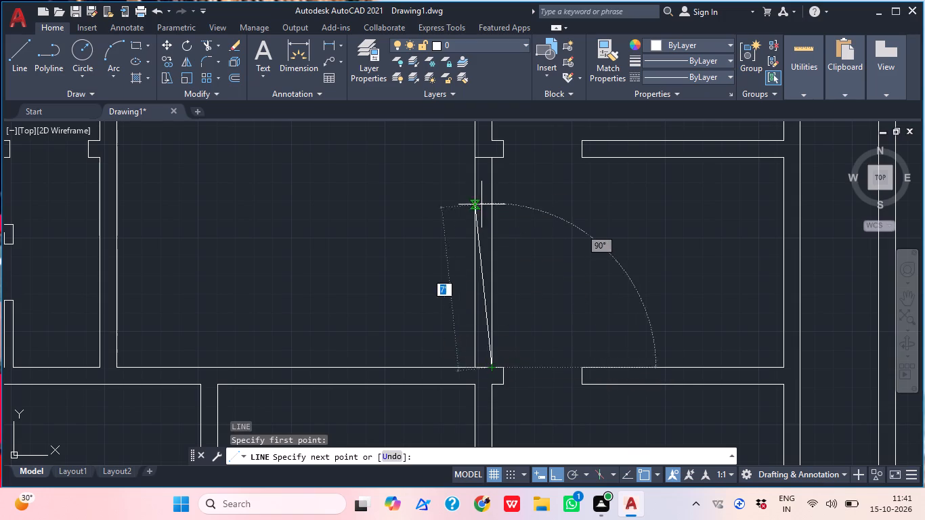
{"action": "left_click", "coordinate": [477, 157]}
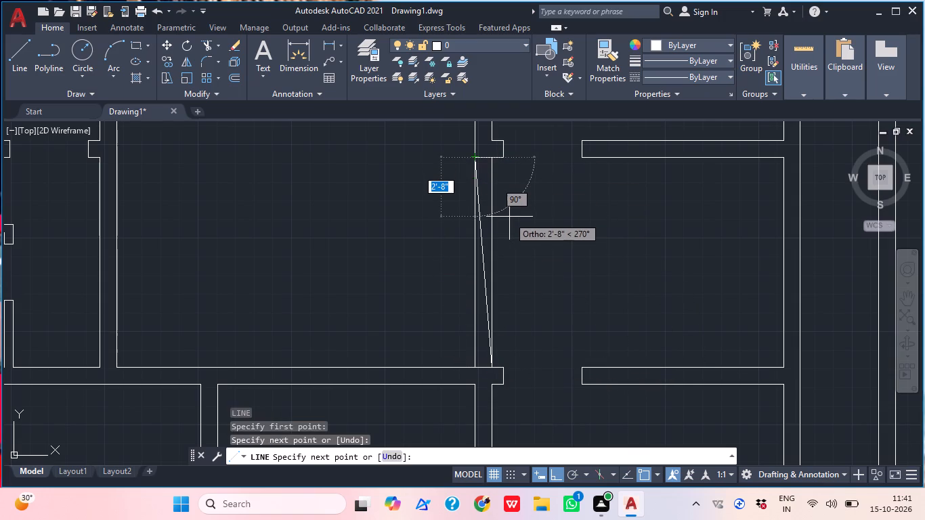
{"action": "key", "text": "Escape"}
{"action": "key", "text": "l"}
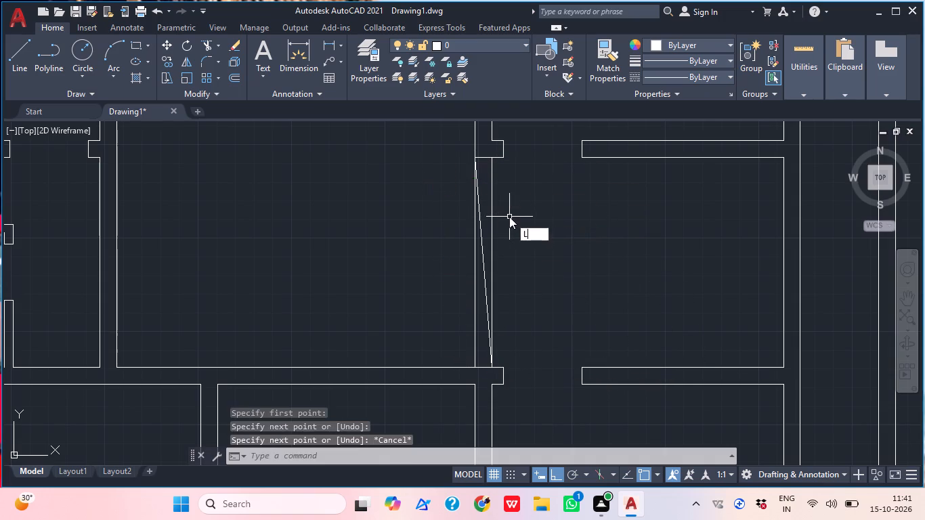
{"action": "key", "text": "Return"}
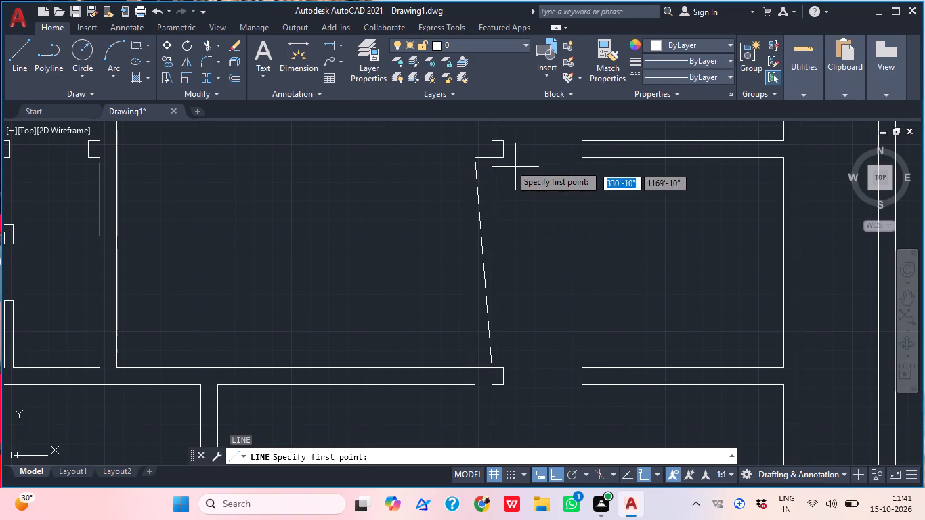
{"action": "left_click", "coordinate": [489, 159]}
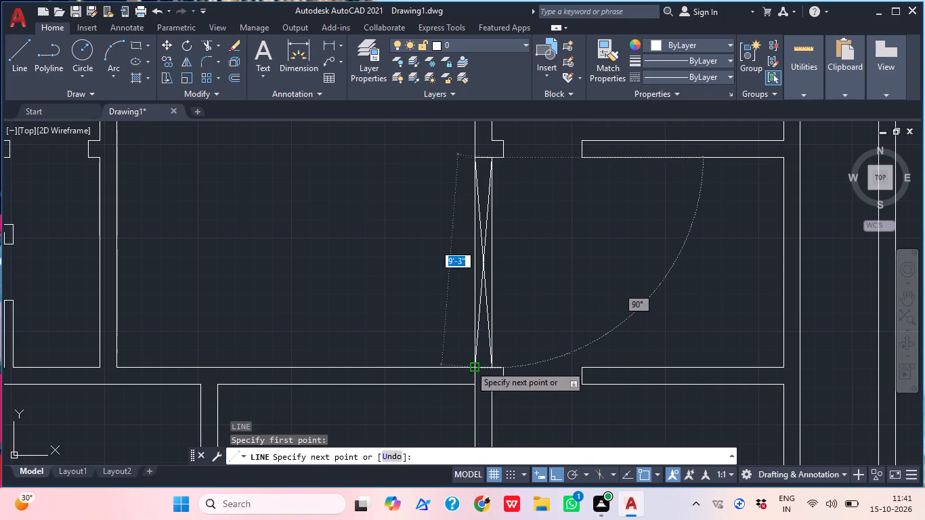
{"action": "left_click", "coordinate": [477, 370]}
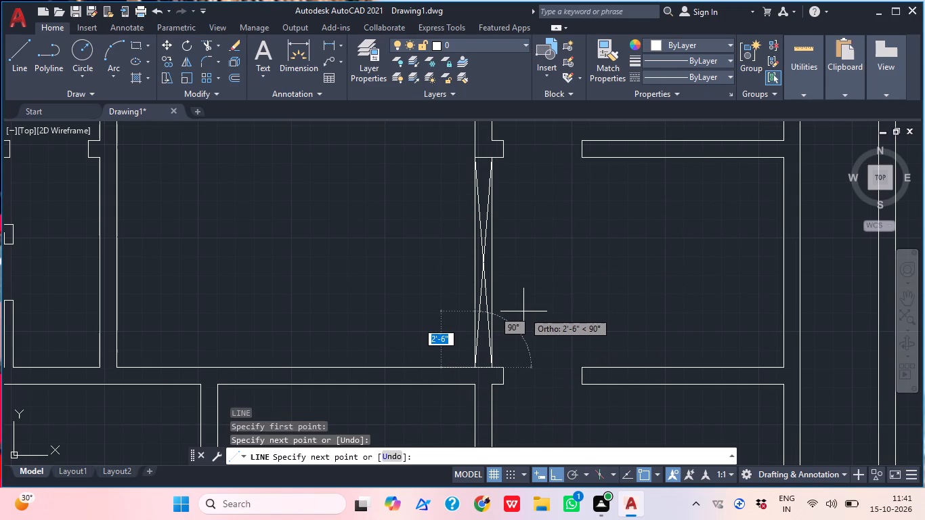
{"action": "key", "text": "Escape"}
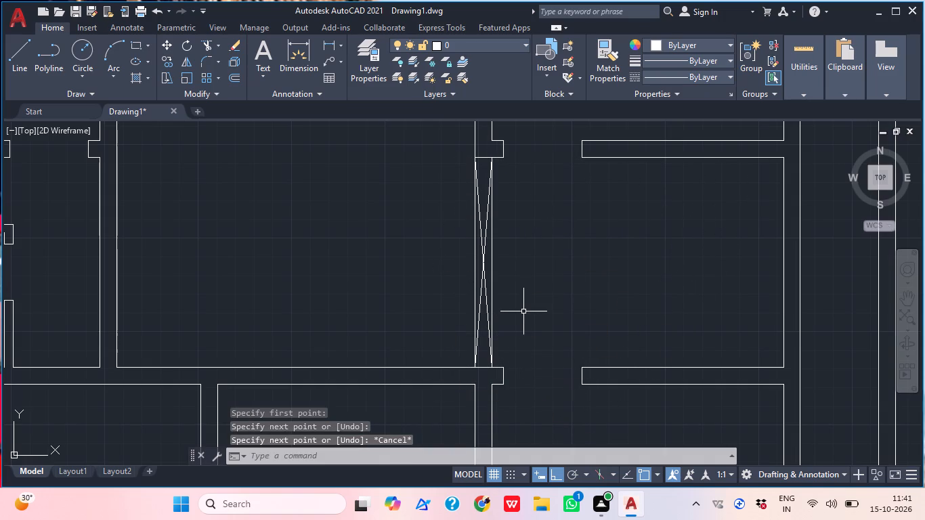
Extend the lower face of the wall stub beside the left doorway across the left partition wall.
{"action": "middle_click_drag", "start_coordinate": [567, 252], "coordinate": [588, 284]}
{"action": "middle_click_drag", "start_coordinate": [586, 247], "coordinate": [632, 213]}
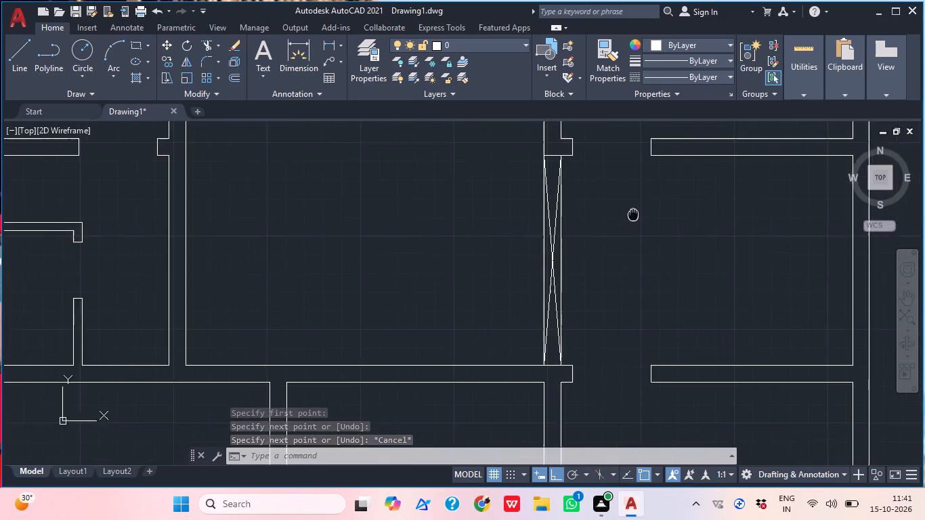
{"action": "middle_click_drag", "start_coordinate": [376, 248], "coordinate": [475, 303]}
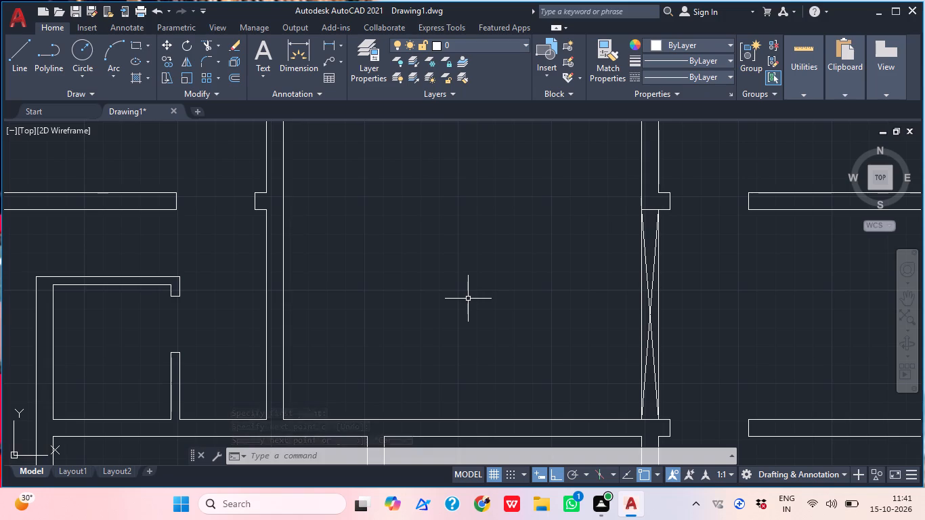
{"action": "scroll", "coordinate": [259, 198], "scroll_direction": "up", "scroll_amount": 1}
{"action": "middle_click_drag", "start_coordinate": [309, 259], "coordinate": [320, 282]}
{"action": "key", "text": "e"}
{"action": "type", "text": "X"}
{"action": "key", "text": "space"}
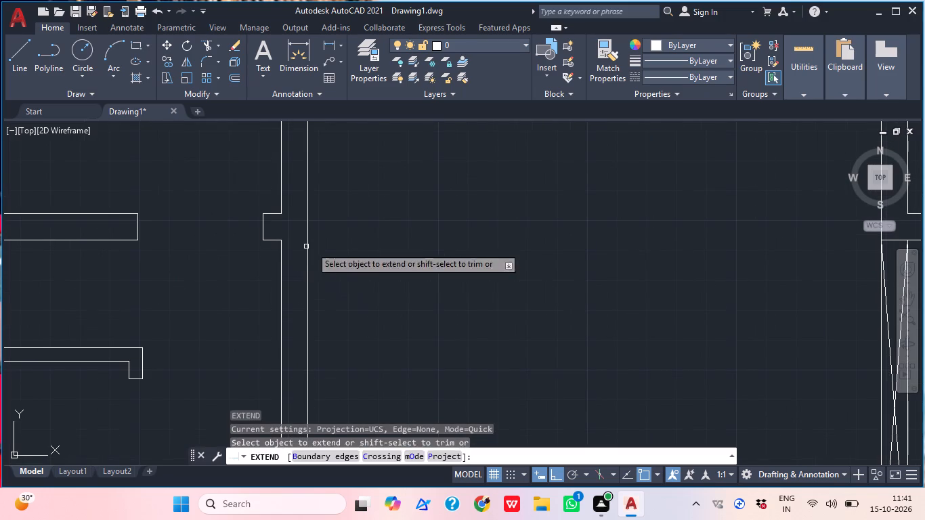
{"action": "left_click", "coordinate": [272, 241]}
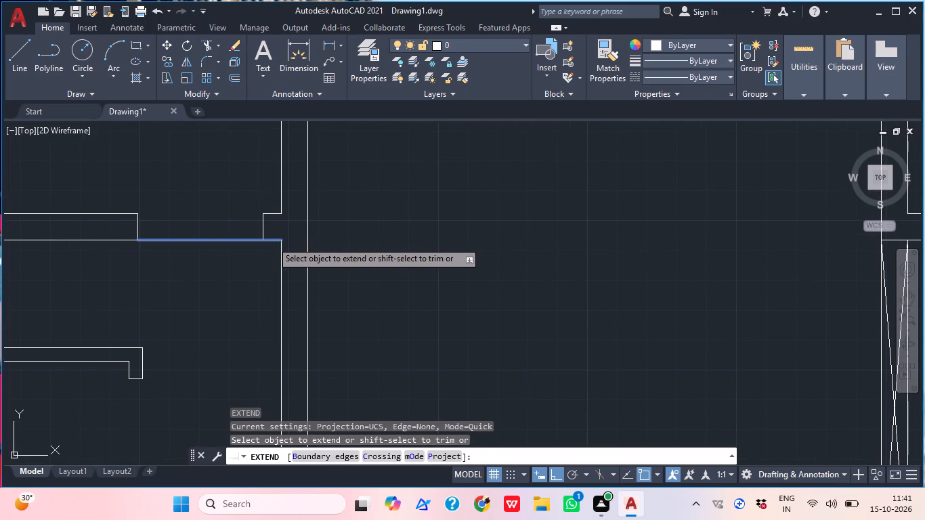
{"action": "left_click", "coordinate": [274, 242]}
{"action": "key", "text": "Escape"}
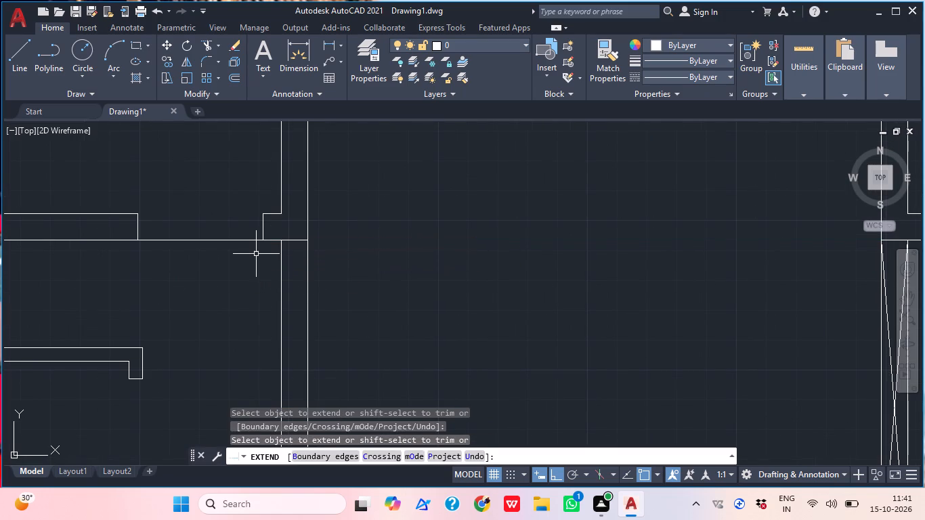
Trim the line crossing the left doorway opening along the wall's lower face.
{"action": "key", "text": "t"}
{"action": "key", "text": "r"}
{"action": "key", "text": "space"}
{"action": "left_click_drag", "start_coordinate": [207, 236], "coordinate": [197, 245]}
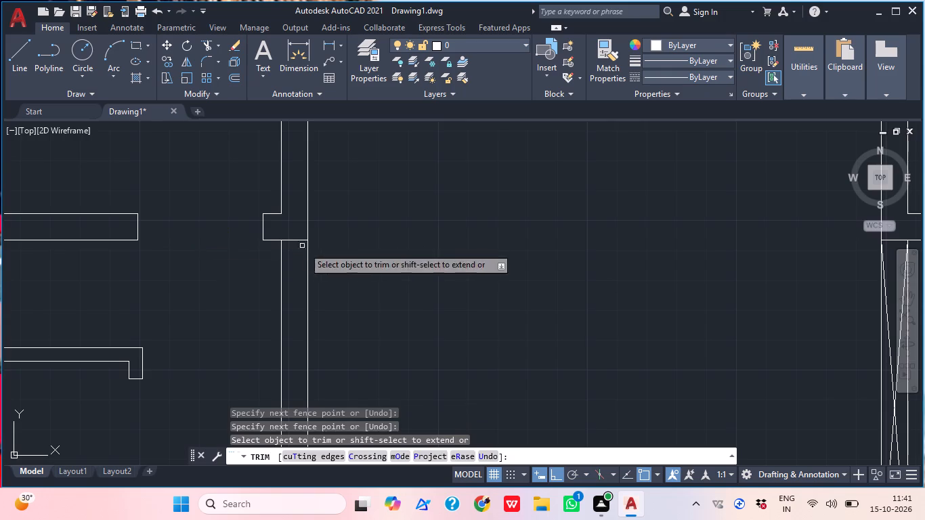
{"action": "key", "text": "Escape"}
Extend the upper face of the lower cross wall across the bottom end of the left partition wall.
{"action": "middle_click_drag", "start_coordinate": [316, 252], "coordinate": [318, 148]}
{"action": "scroll", "coordinate": [338, 269], "scroll_direction": "down", "scroll_amount": 2}
{"action": "middle_click_drag", "start_coordinate": [345, 373], "coordinate": [336, 302]}
{"action": "key", "text": "Escape"}
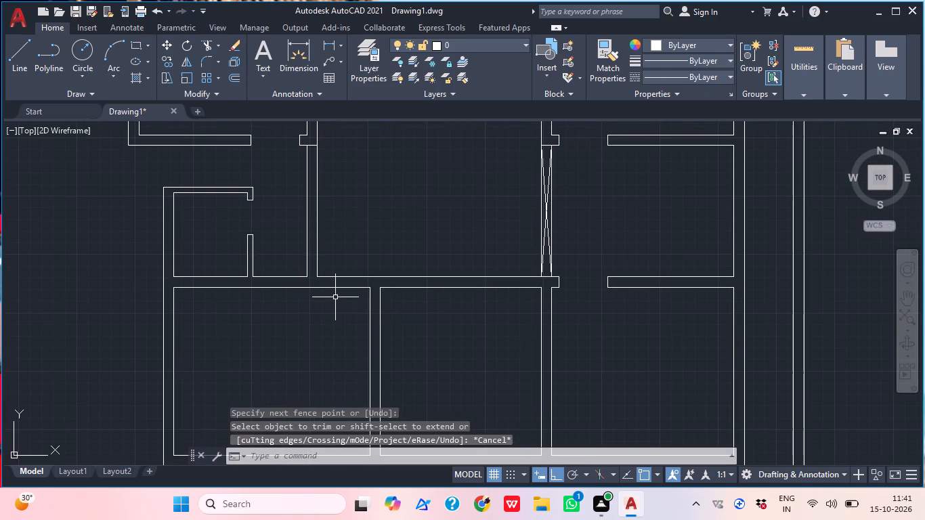
{"action": "type", "text": "EX"}
{"action": "key", "text": "space"}
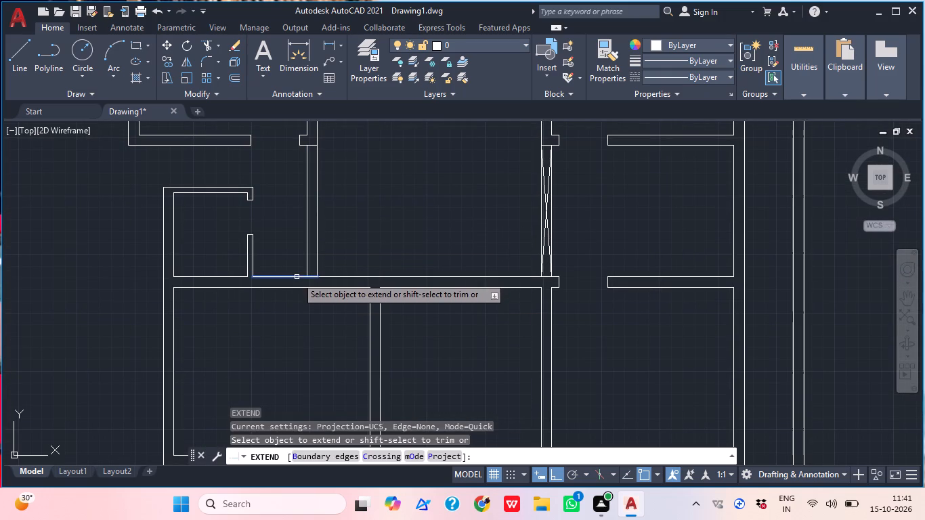
{"action": "left_click", "coordinate": [297, 277]}
{"action": "key", "text": "Escape"}
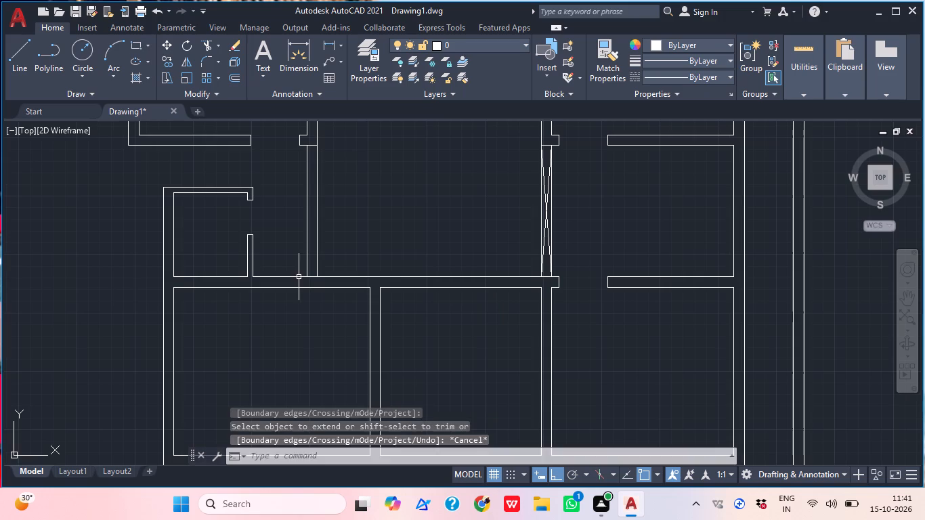
Draw two crossing diagonal lines corner to corner inside the left partition wall segment between its upper and lower junctions.
{"action": "middle_click_drag", "start_coordinate": [377, 209], "coordinate": [392, 239]}
{"action": "type", "text": "L"}
{"action": "key", "text": "space"}
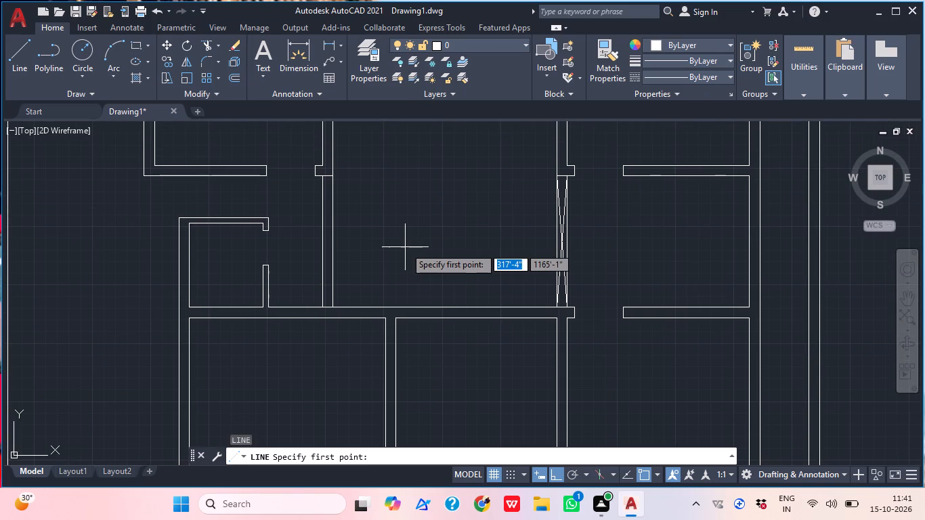
{"action": "scroll", "coordinate": [348, 149], "scroll_direction": "up", "scroll_amount": 1}
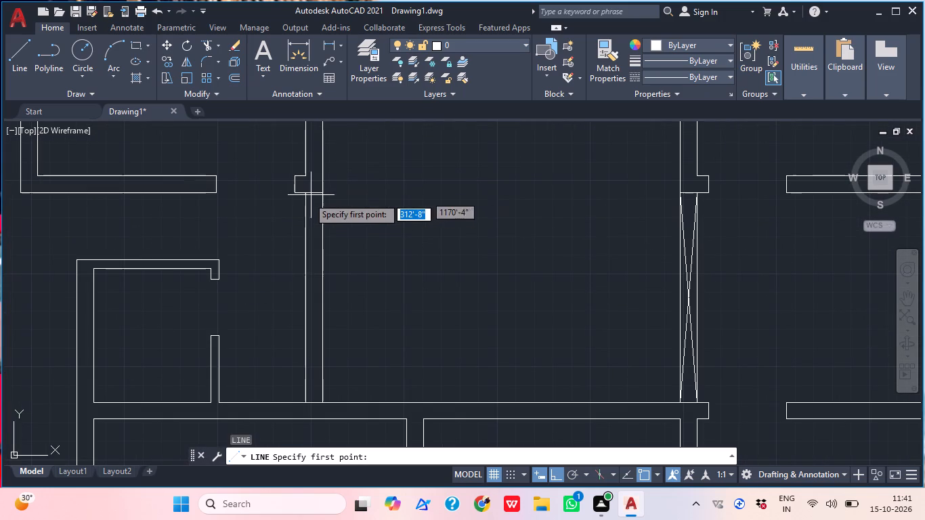
{"action": "left_click", "coordinate": [307, 192]}
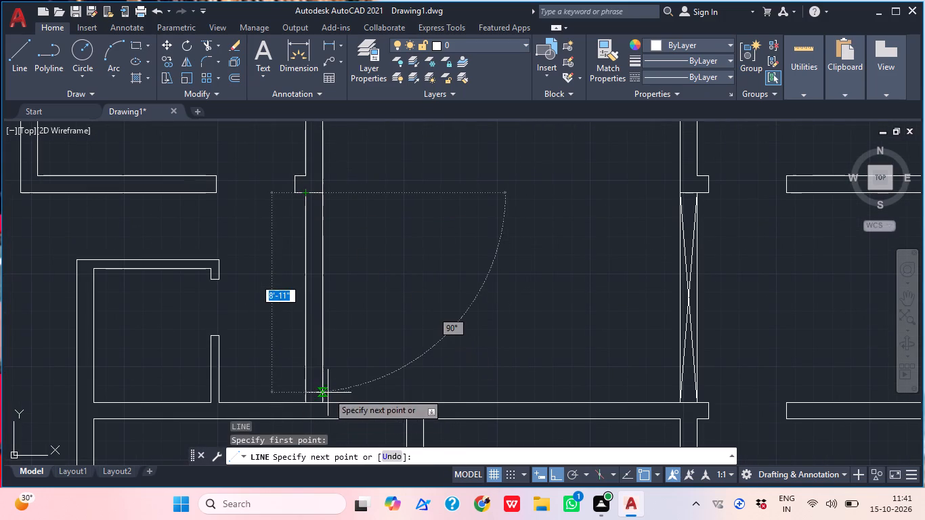
{"action": "left_click", "coordinate": [324, 405]}
{"action": "key", "text": "Escape"}
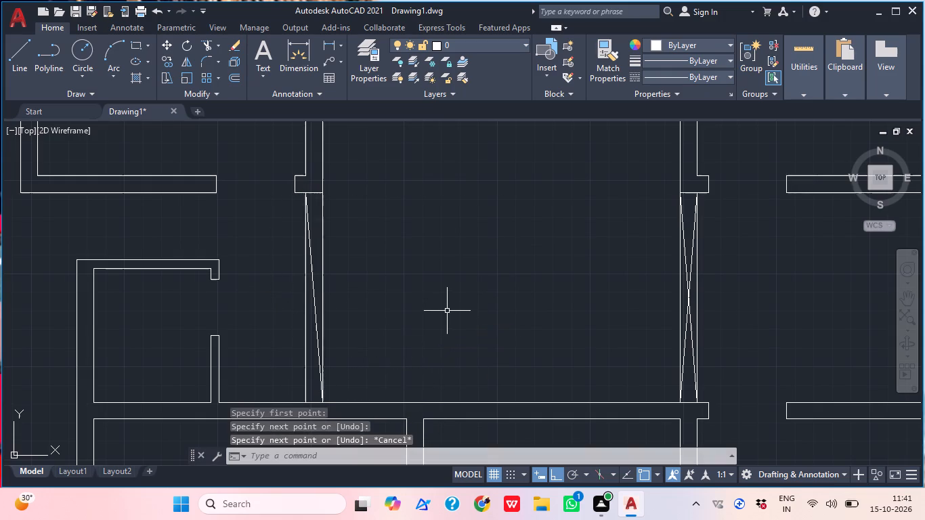
{"action": "type", "text": "L"}
{"action": "key", "text": "space"}
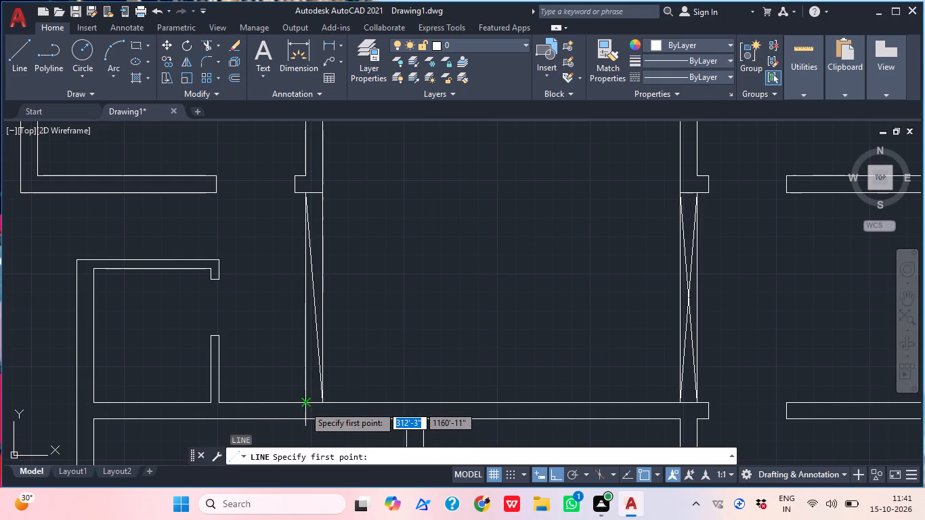
{"action": "left_click", "coordinate": [303, 402]}
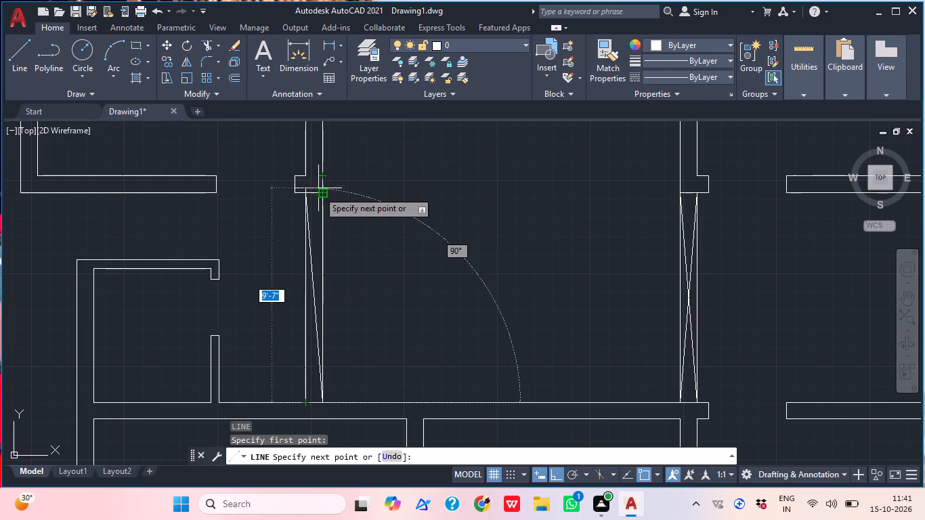
{"action": "left_click", "coordinate": [318, 194]}
{"action": "key", "text": "Escape"}
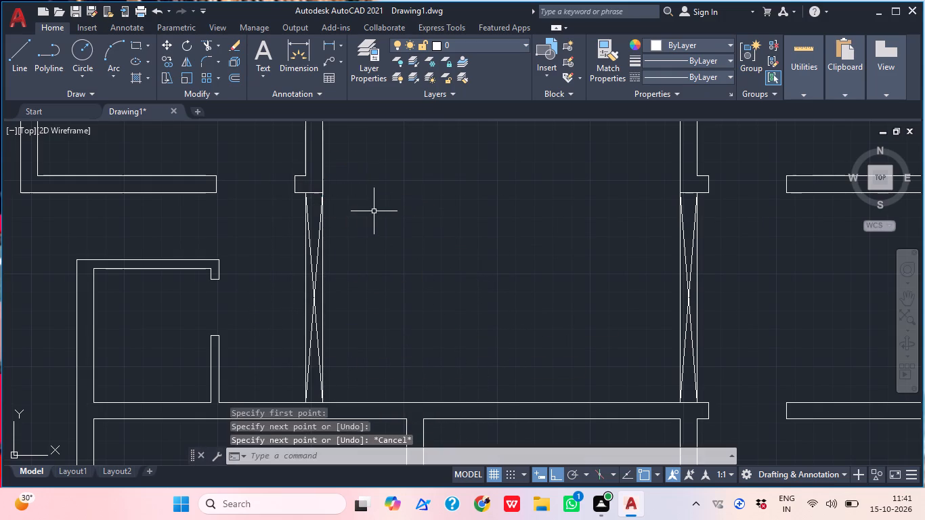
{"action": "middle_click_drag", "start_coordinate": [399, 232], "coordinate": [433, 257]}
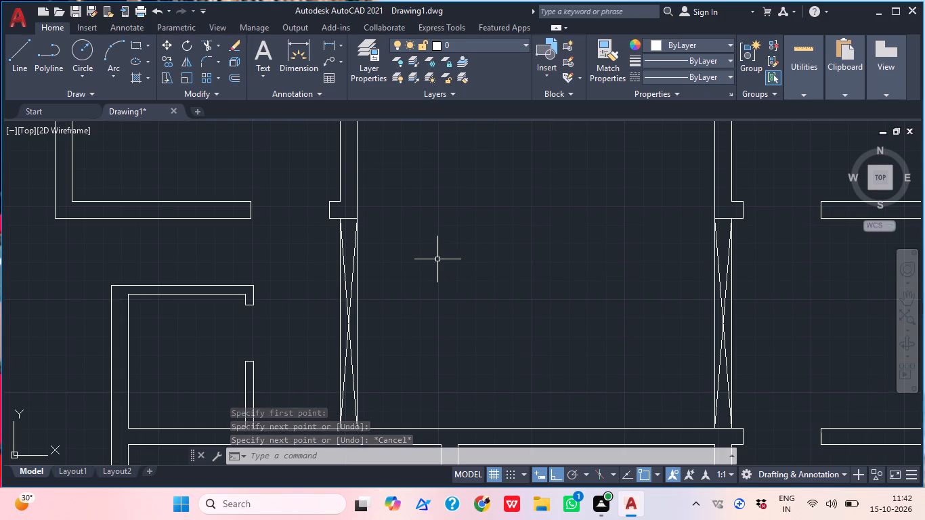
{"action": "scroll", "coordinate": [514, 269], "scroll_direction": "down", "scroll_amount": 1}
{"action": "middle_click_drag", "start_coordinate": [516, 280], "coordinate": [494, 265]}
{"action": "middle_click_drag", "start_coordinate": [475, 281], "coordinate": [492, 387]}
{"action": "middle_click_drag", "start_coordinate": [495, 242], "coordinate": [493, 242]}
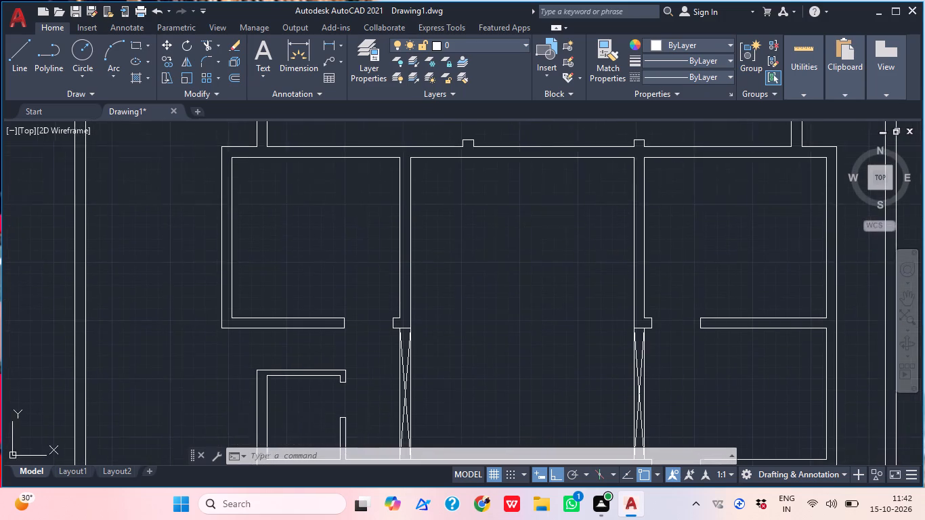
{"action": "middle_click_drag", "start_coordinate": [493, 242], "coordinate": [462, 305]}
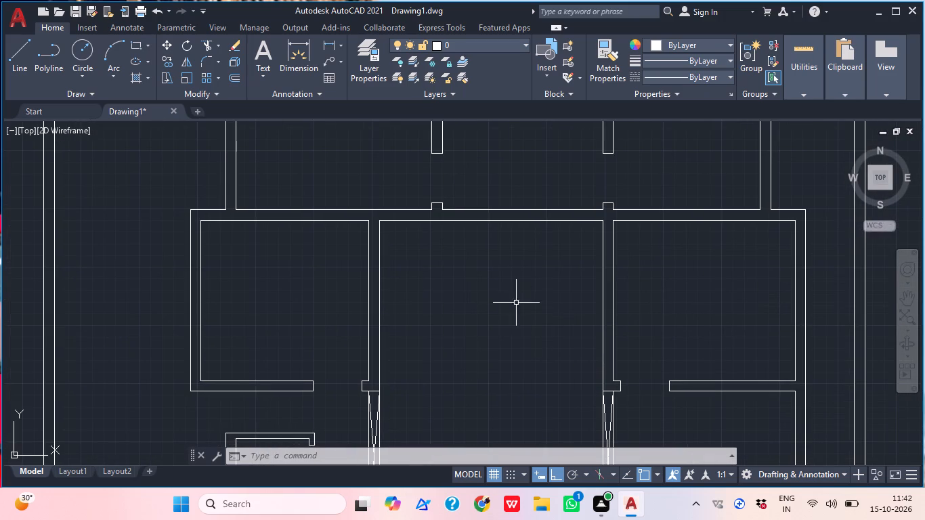
Extend the facing edges of the two short wall stubs down across the cross wall above the central room.
{"action": "scroll", "coordinate": [458, 221], "scroll_direction": "up", "scroll_amount": 1}
{"action": "middle_click_drag", "start_coordinate": [453, 233], "coordinate": [450, 242]}
{"action": "type", "text": "EX"}
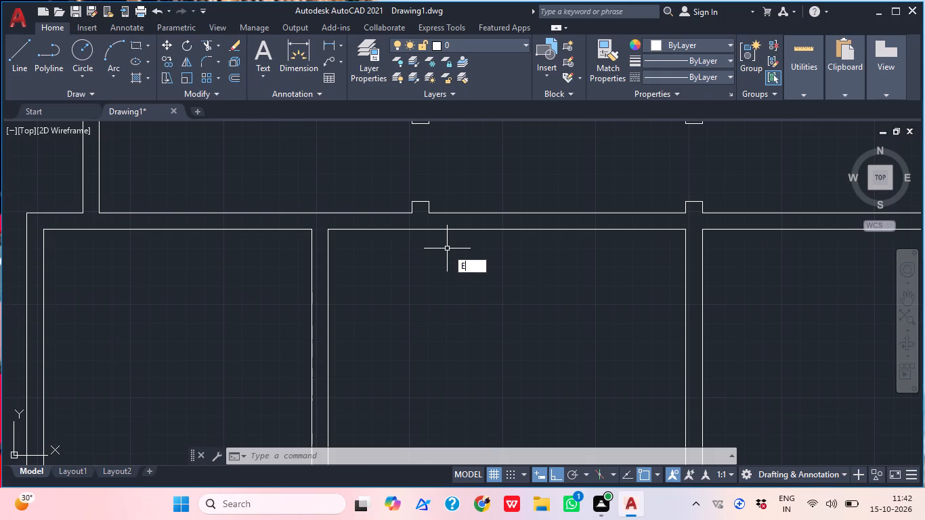
{"action": "key", "text": "space"}
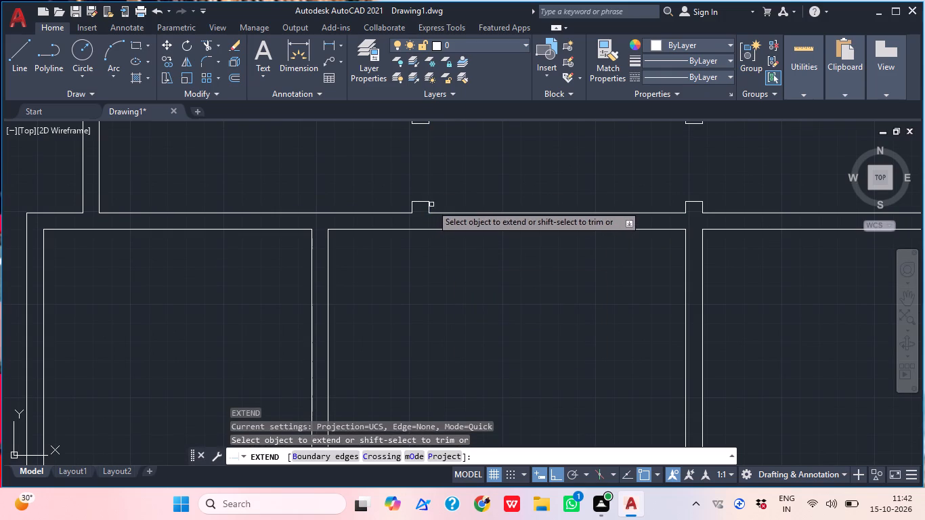
{"action": "scroll", "coordinate": [446, 170], "scroll_direction": "up", "scroll_amount": 1}
{"action": "middle_click_drag", "start_coordinate": [435, 225], "coordinate": [429, 315]}
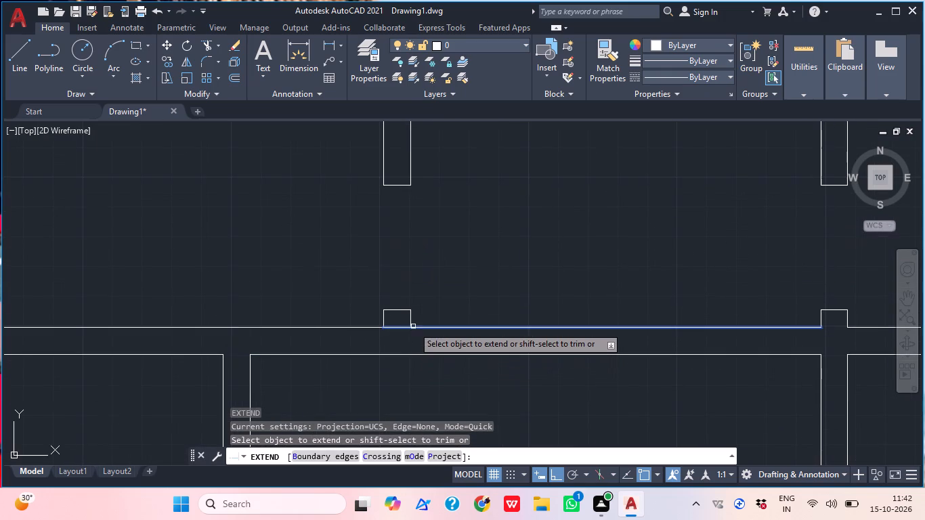
{"action": "left_click", "coordinate": [410, 322]}
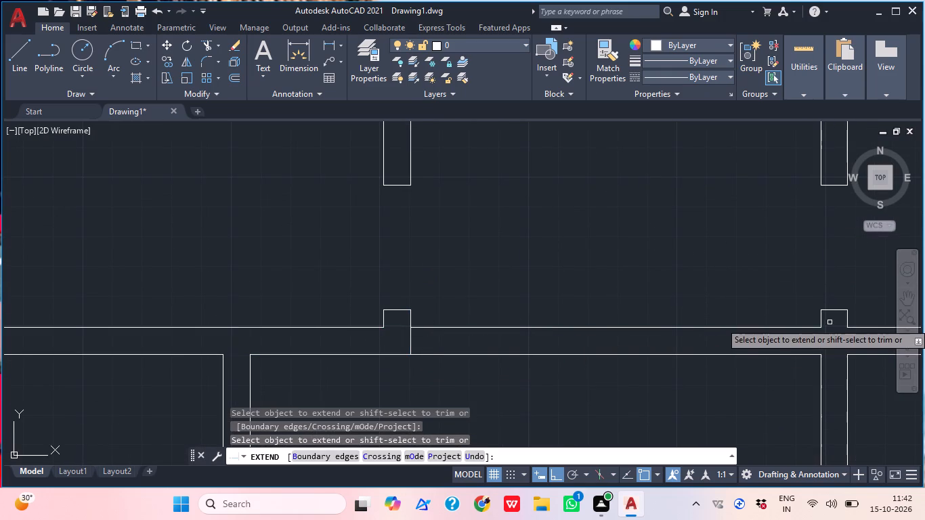
{"action": "left_click", "coordinate": [821, 319]}
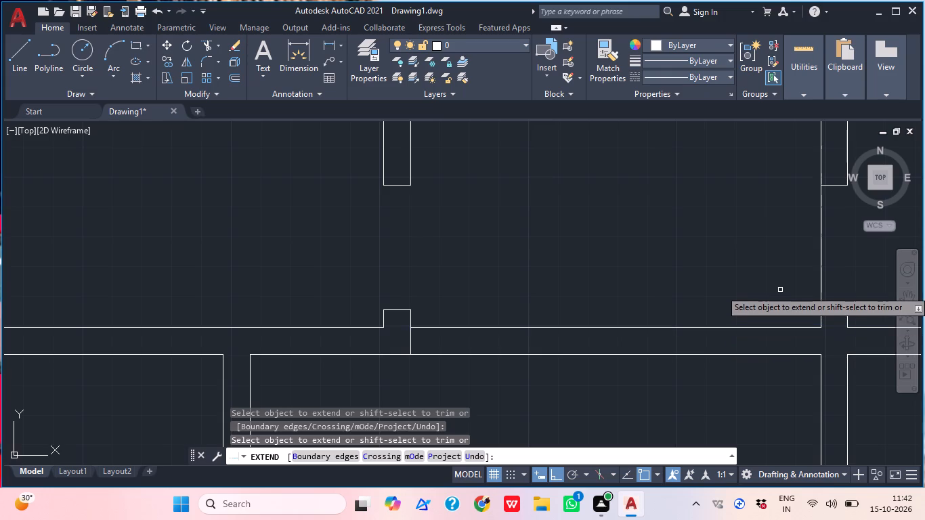
{"action": "key", "text": "ctrl+z"}
{"action": "scroll", "coordinate": [859, 274], "scroll_direction": "down", "scroll_amount": 1}
{"action": "middle_click_drag", "start_coordinate": [858, 274], "coordinate": [702, 213]}
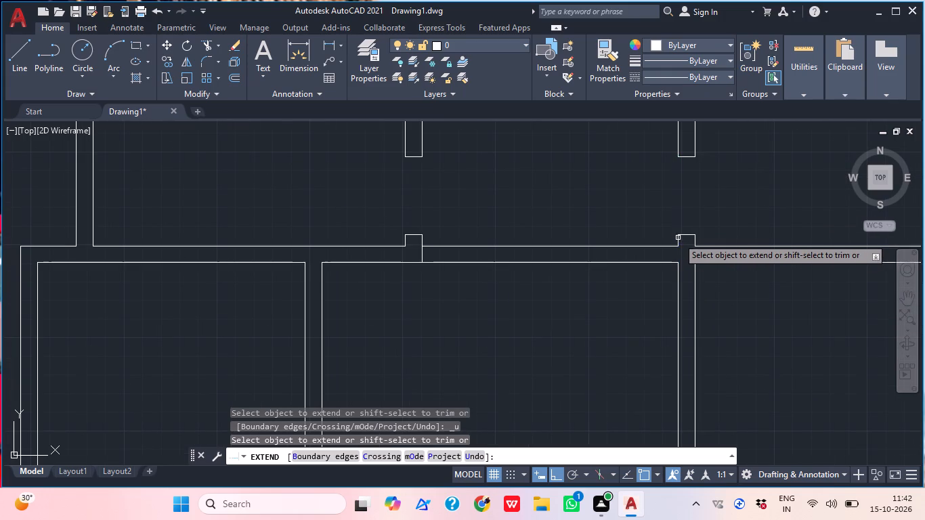
{"action": "scroll", "coordinate": [677, 232], "scroll_direction": "up", "scroll_amount": 2}
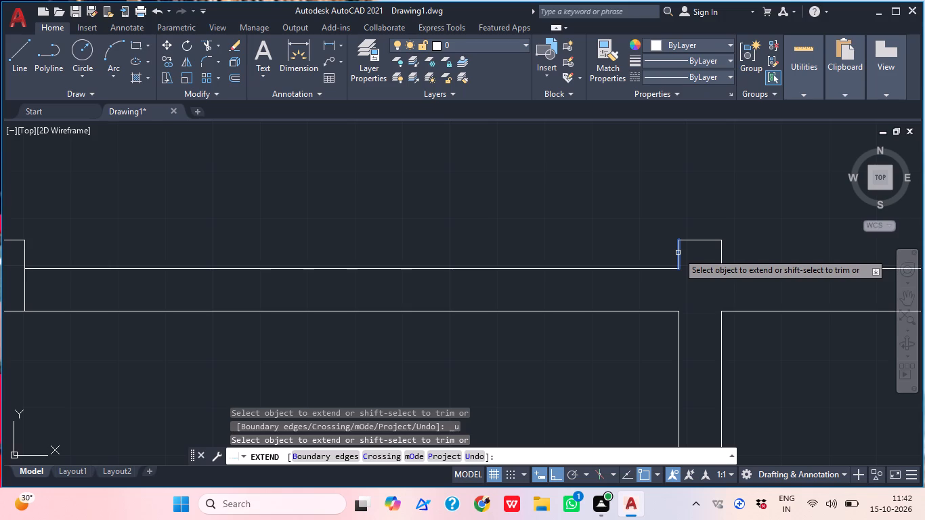
{"action": "scroll", "coordinate": [678, 253], "scroll_direction": "down", "scroll_amount": 1}
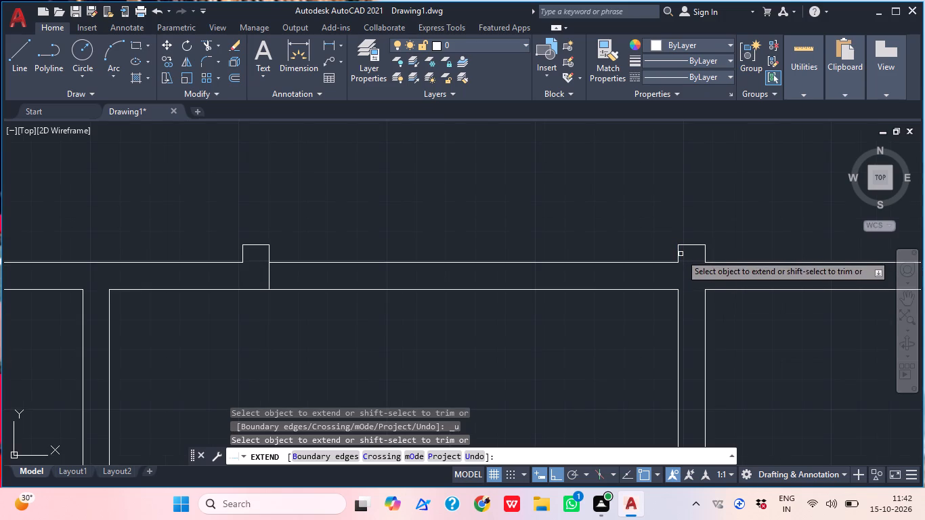
{"action": "left_click", "coordinate": [680, 255]}
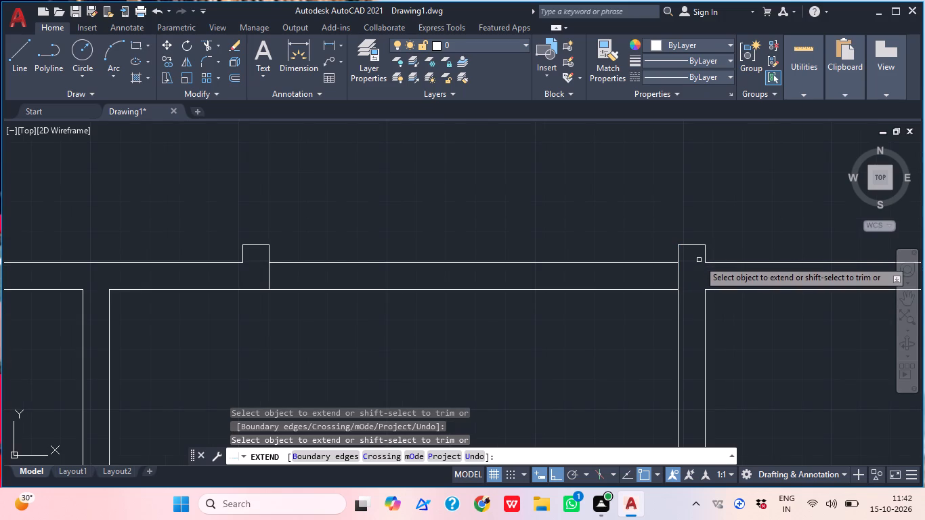
{"action": "key", "text": "Escape"}
Draw two crossing diagonal lines corner to corner inside the cross wall segment above the central room, between the two extended stub edges.
{"action": "type", "text": "L"}
{"action": "key", "text": "space"}
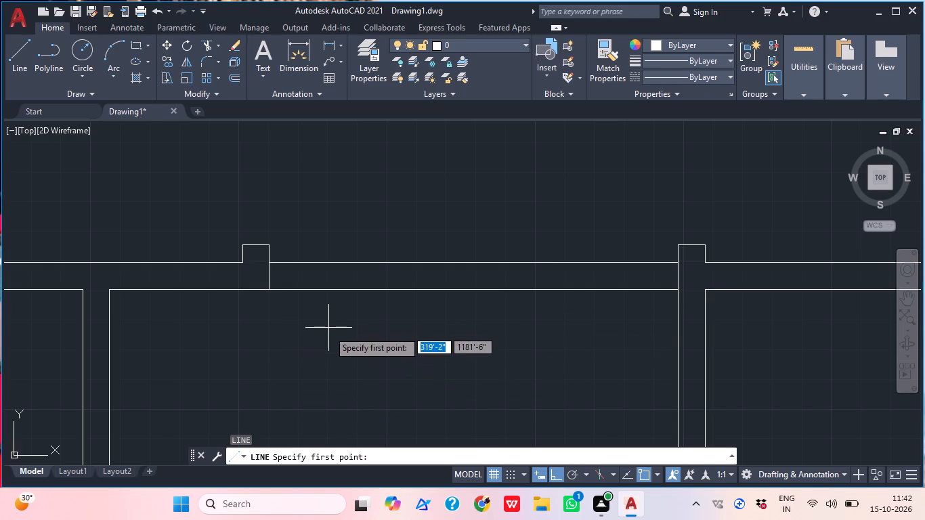
{"action": "left_click", "coordinate": [271, 289]}
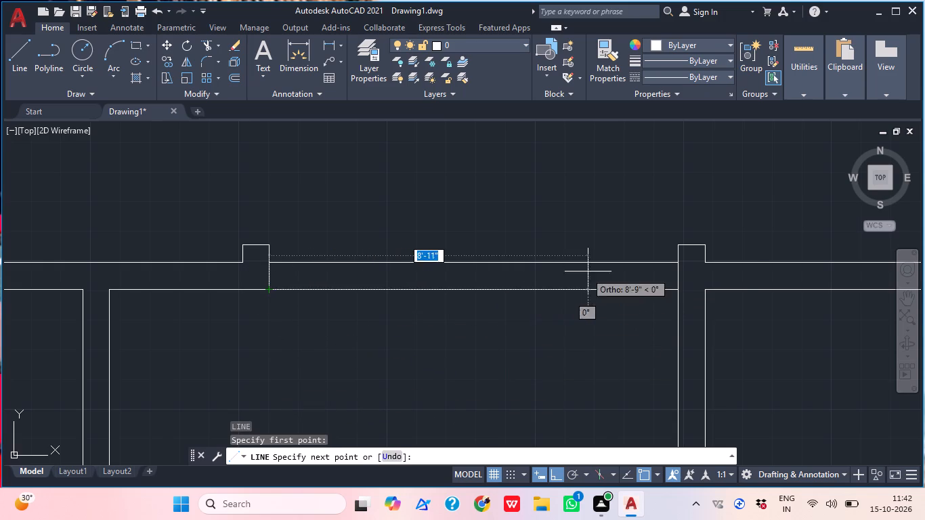
{"action": "left_click", "coordinate": [671, 260]}
{"action": "key", "text": "ctrl+z"}
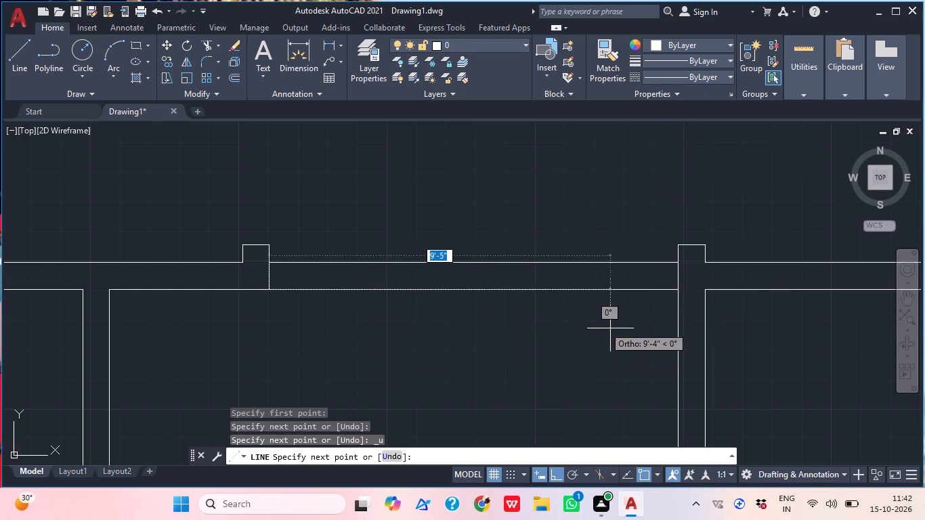
{"action": "left_click", "coordinate": [682, 259]}
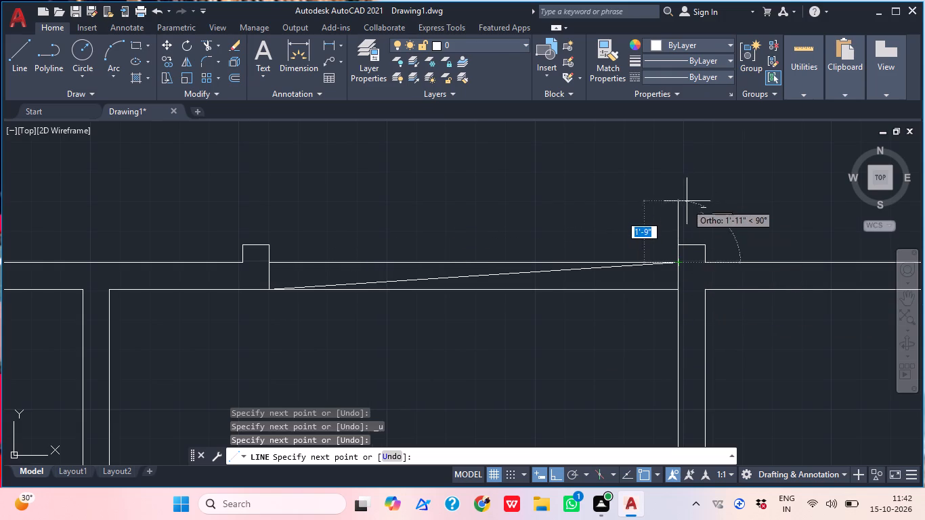
{"action": "key", "text": "Escape"}
{"action": "type", "text": "L"}
{"action": "key", "text": "space"}
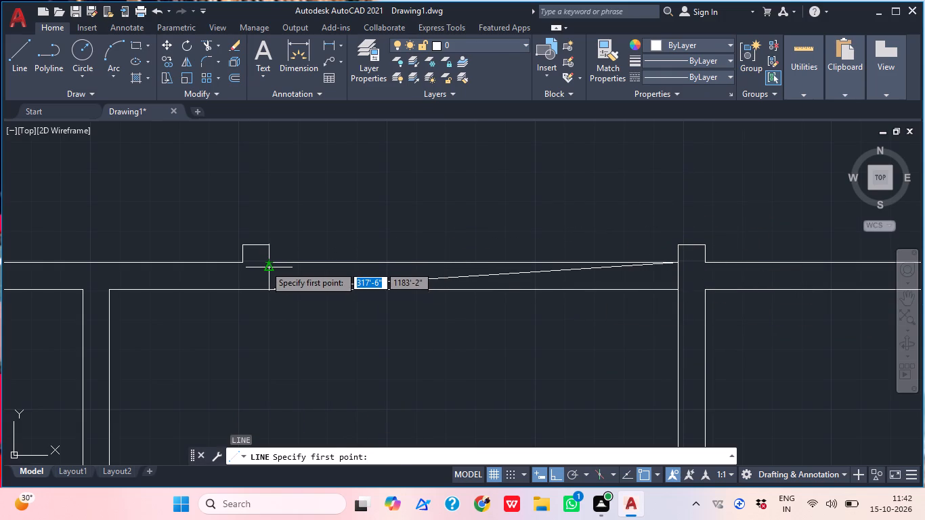
{"action": "left_click", "coordinate": [265, 261]}
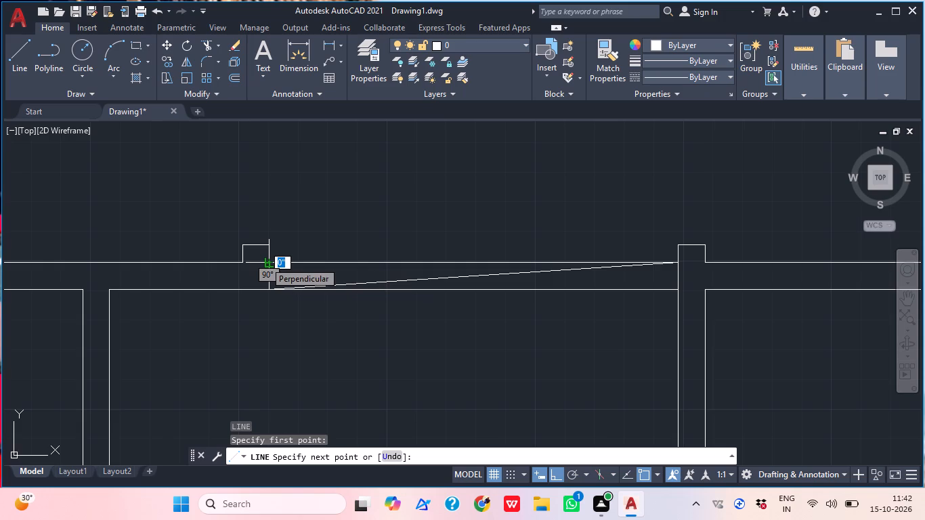
{"action": "middle_click_drag", "start_coordinate": [325, 366], "coordinate": [209, 286]}
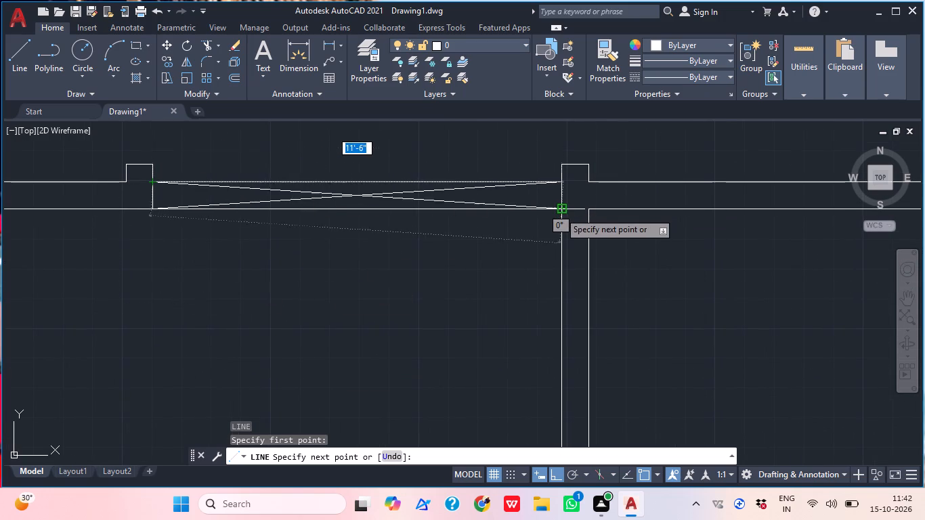
{"action": "left_click", "coordinate": [559, 212]}
{"action": "middle_click_drag", "start_coordinate": [628, 157], "coordinate": [597, 286]}
{"action": "key", "text": "Escape"}
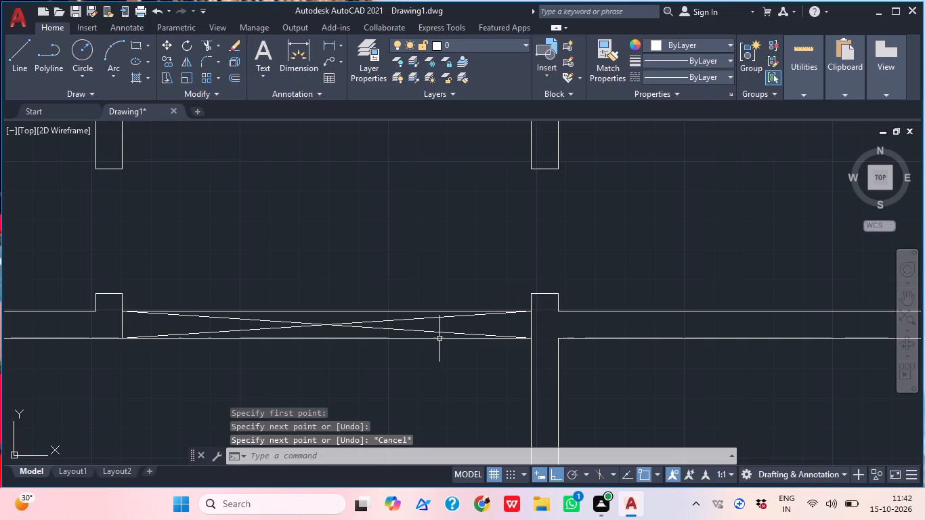
Review the whole floor plan, checking the cross-marked wall segments, door openings and rooms from the top row to the bottom row.
{"action": "middle_click_drag", "start_coordinate": [416, 330], "coordinate": [417, 261]}
{"action": "middle_click_drag", "start_coordinate": [418, 344], "coordinate": [425, 393]}
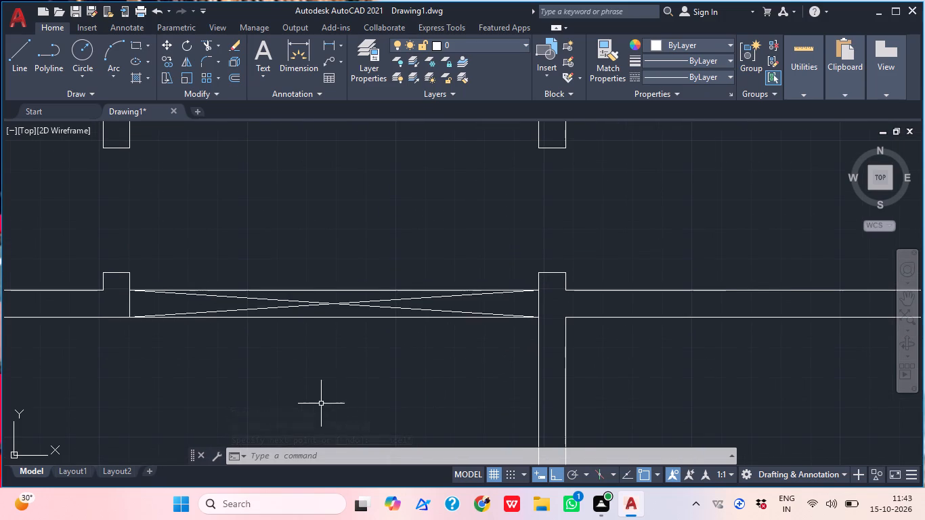
{"action": "middle_click_drag", "start_coordinate": [343, 404], "coordinate": [423, 348]}
{"action": "scroll", "coordinate": [425, 307], "scroll_direction": "down", "scroll_amount": 2}
{"action": "middle_click_drag", "start_coordinate": [439, 326], "coordinate": [416, 288]}
{"action": "middle_click_drag", "start_coordinate": [416, 337], "coordinate": [437, 250]}
{"action": "middle_click_drag", "start_coordinate": [437, 339], "coordinate": [433, 276]}
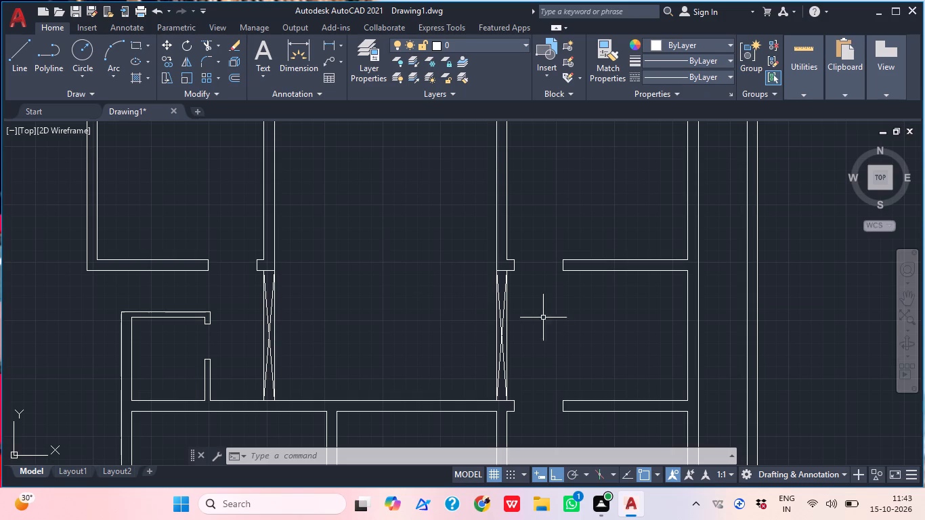
{"action": "middle_click_drag", "start_coordinate": [589, 329], "coordinate": [537, 243]}
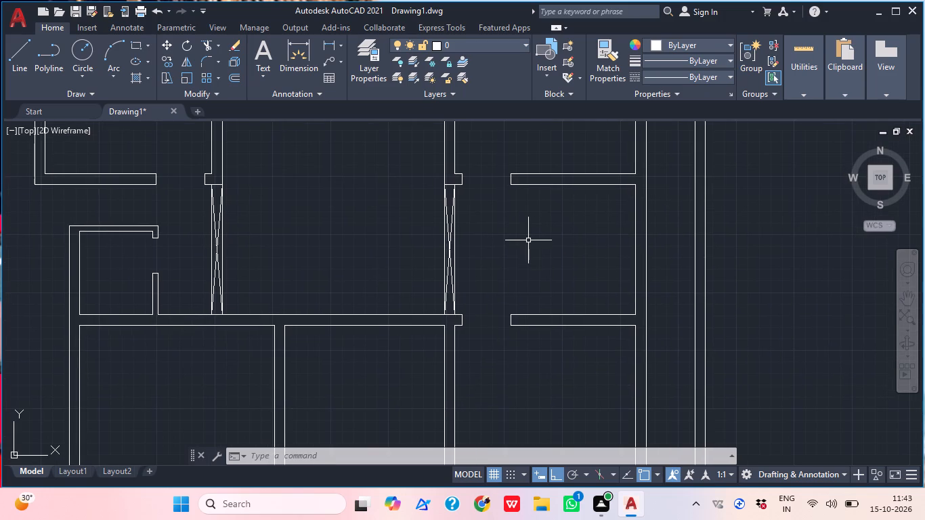
{"action": "scroll", "coordinate": [488, 228], "scroll_direction": "down", "scroll_amount": 2}
{"action": "middle_click_drag", "start_coordinate": [446, 279], "coordinate": [478, 256]}
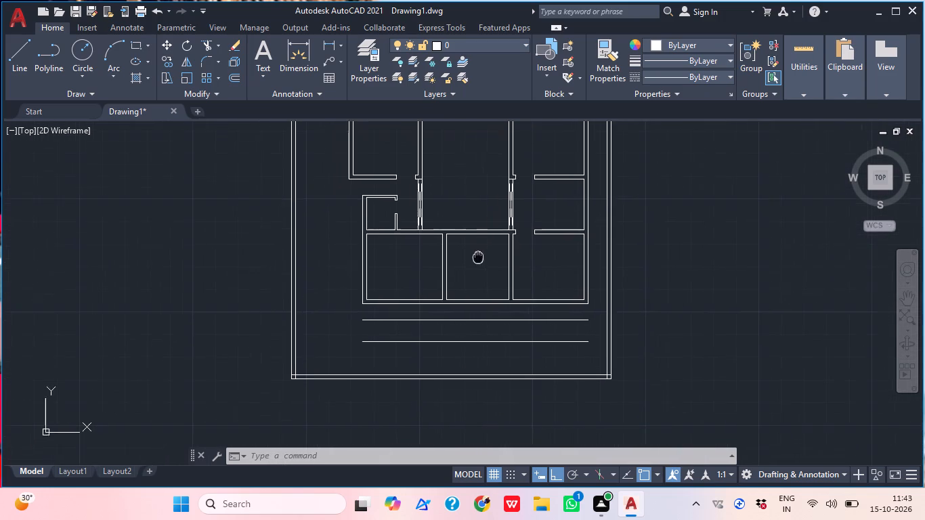
{"action": "middle_click_drag", "start_coordinate": [478, 256], "coordinate": [478, 255]}
{"action": "middle_click_drag", "start_coordinate": [477, 253], "coordinate": [431, 385]}
{"action": "middle_click_drag", "start_coordinate": [422, 294], "coordinate": [429, 377]}
{"action": "middle_click_drag", "start_coordinate": [433, 299], "coordinate": [451, 338]}
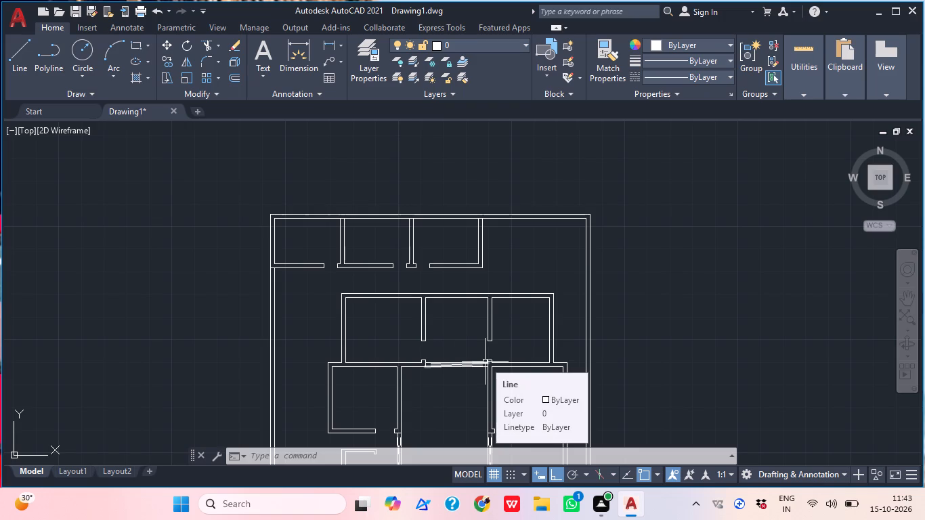
{"action": "middle_click_drag", "start_coordinate": [500, 432], "coordinate": [515, 403]}
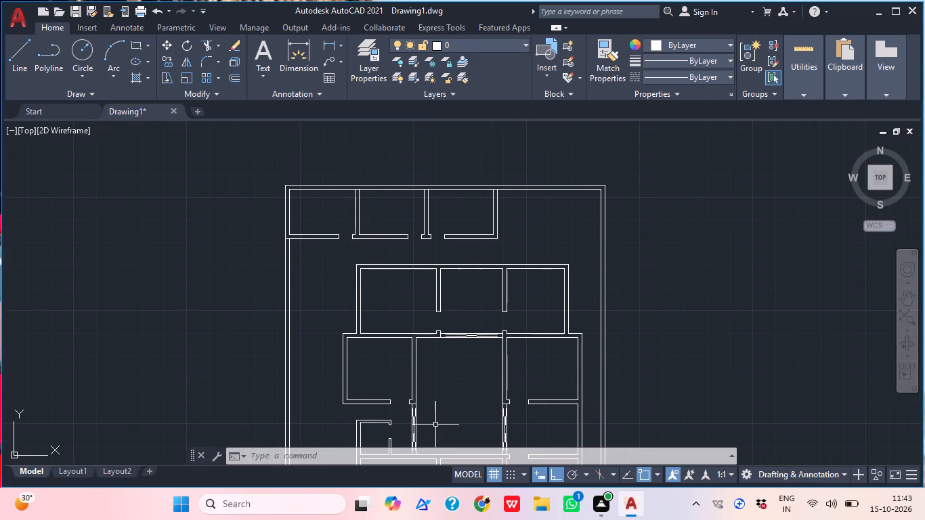
{"action": "middle_click_drag", "start_coordinate": [514, 321], "coordinate": [515, 284]}
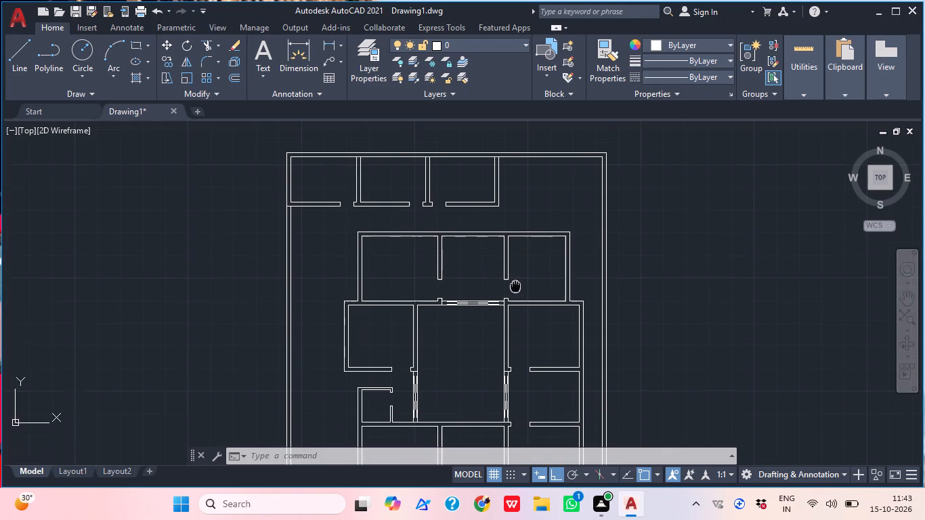
{"action": "middle_click_drag", "start_coordinate": [515, 284], "coordinate": [519, 279]}
{"action": "middle_click_drag", "start_coordinate": [530, 355], "coordinate": [532, 318]}
{"action": "middle_click_drag", "start_coordinate": [523, 349], "coordinate": [530, 305]}
{"action": "middle_click_drag", "start_coordinate": [524, 371], "coordinate": [532, 328]}
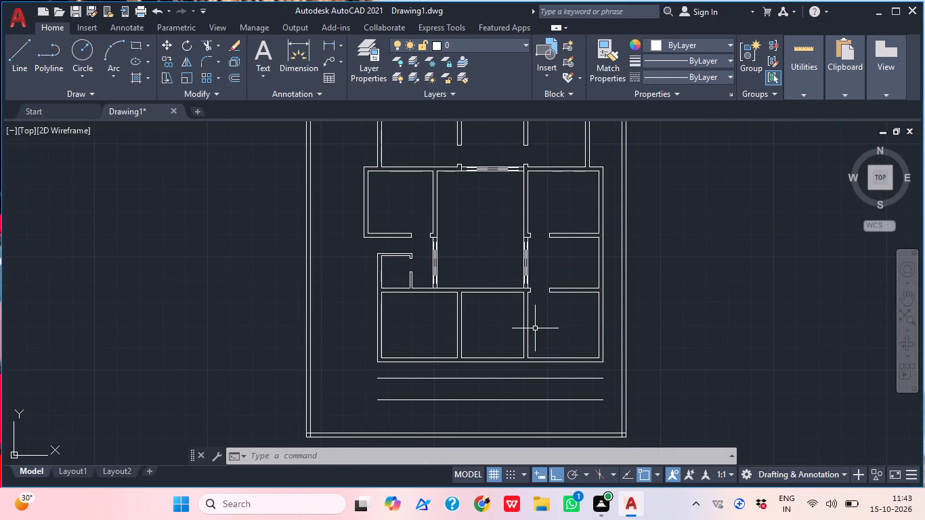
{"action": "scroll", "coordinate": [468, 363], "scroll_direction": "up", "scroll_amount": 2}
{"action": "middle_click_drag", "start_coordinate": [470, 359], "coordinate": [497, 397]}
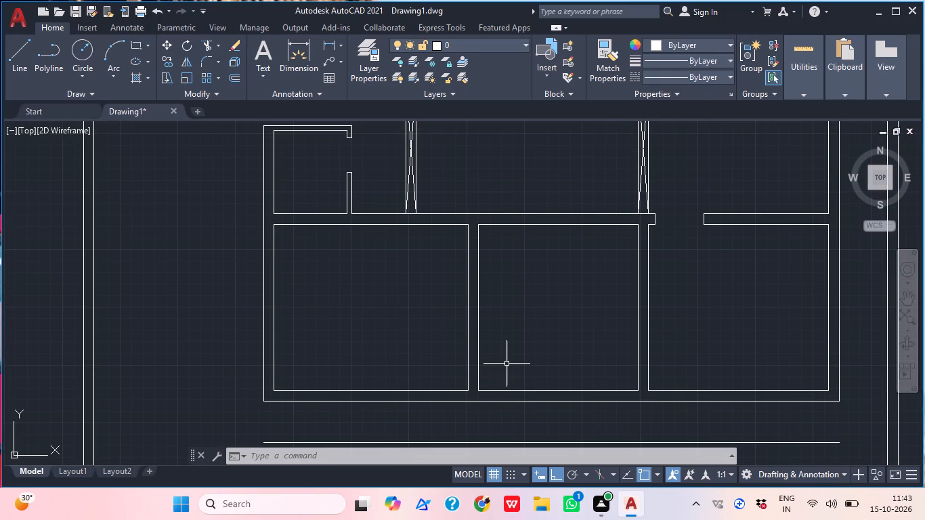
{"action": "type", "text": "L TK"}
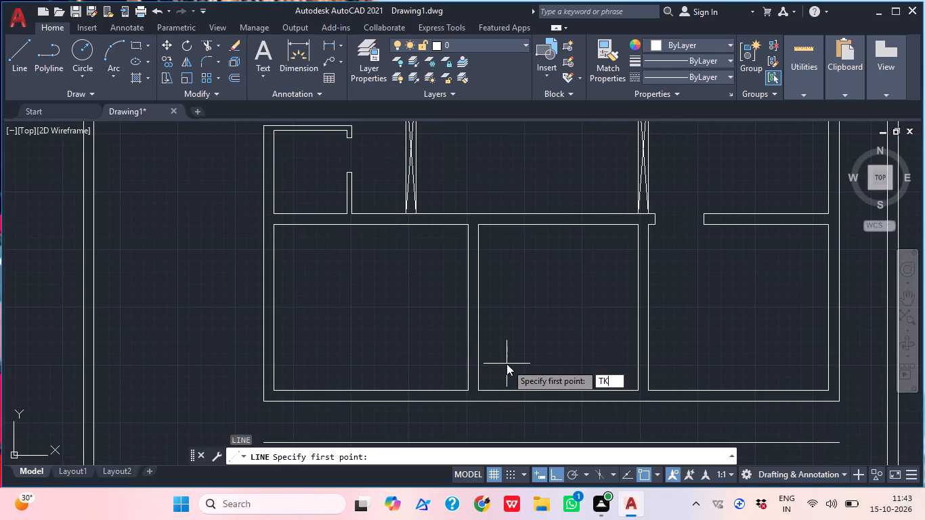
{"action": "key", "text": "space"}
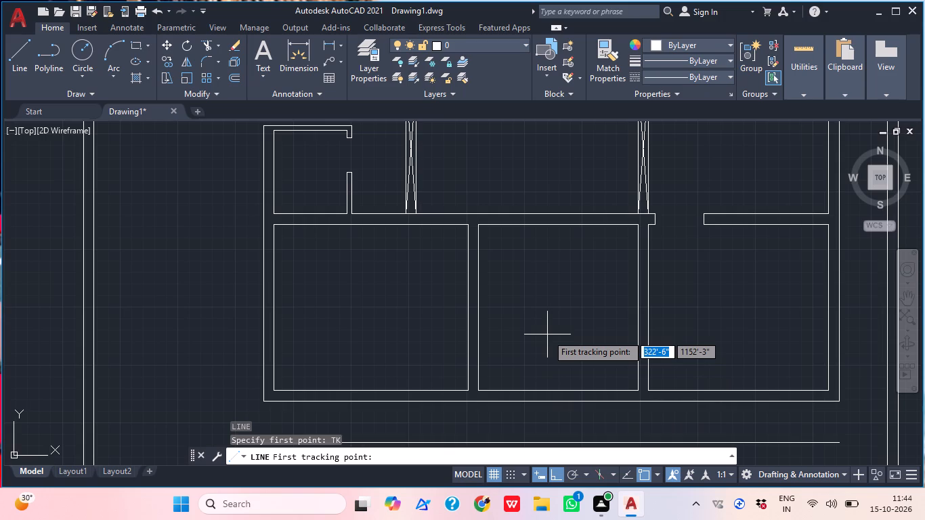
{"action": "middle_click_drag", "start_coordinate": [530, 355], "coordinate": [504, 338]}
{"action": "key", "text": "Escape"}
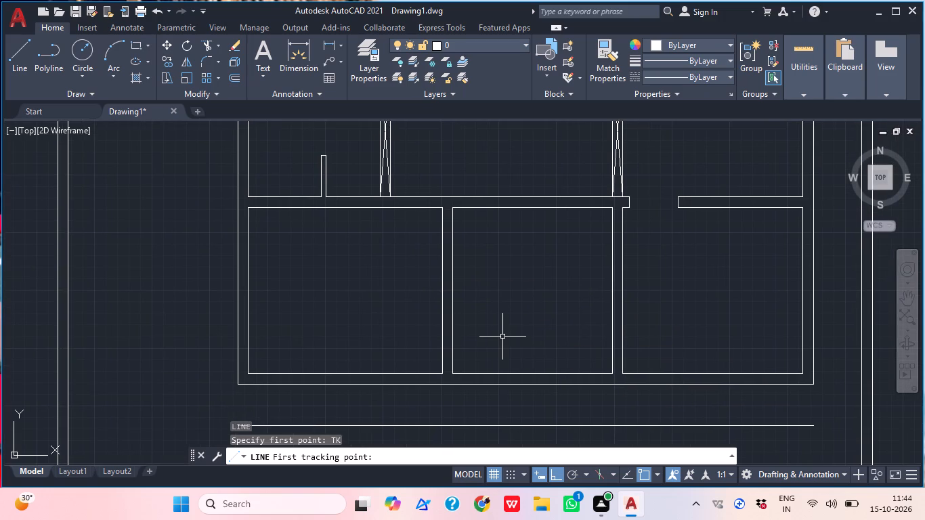
Start a line with tracking from the bottom right inner corner of the bottom left room, at the partition wall.
{"action": "key", "text": "l"}
{"action": "key", "text": "space"}
{"action": "type", "text": "T"}
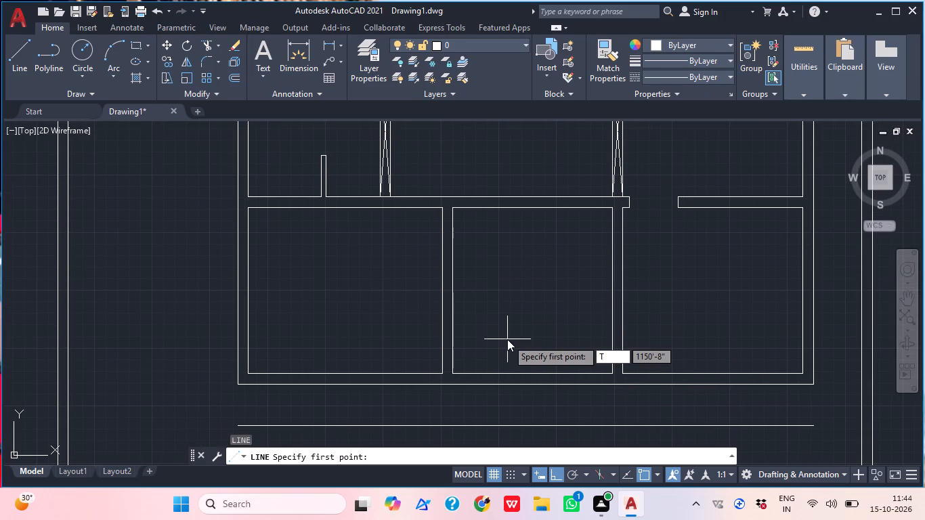
{"action": "type", "text": "K"}
{"action": "key", "text": "space"}
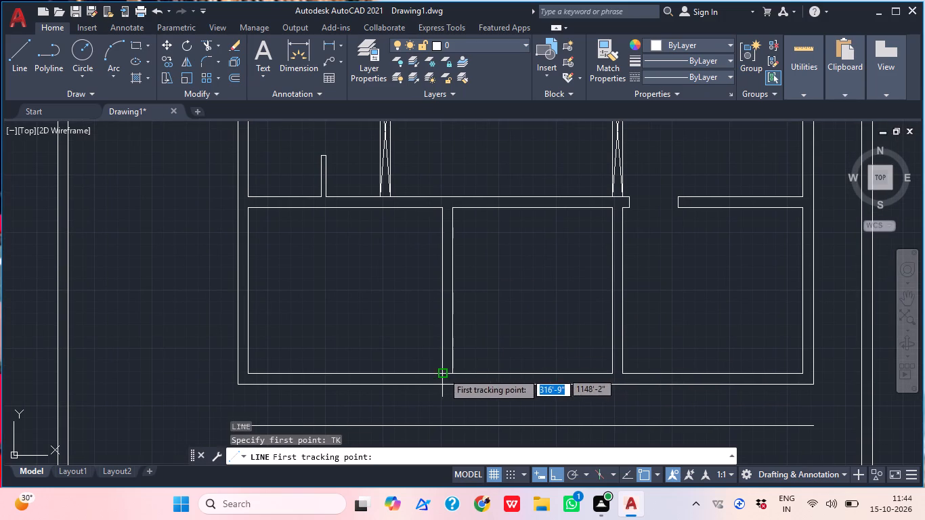
{"action": "left_click", "coordinate": [446, 374]}
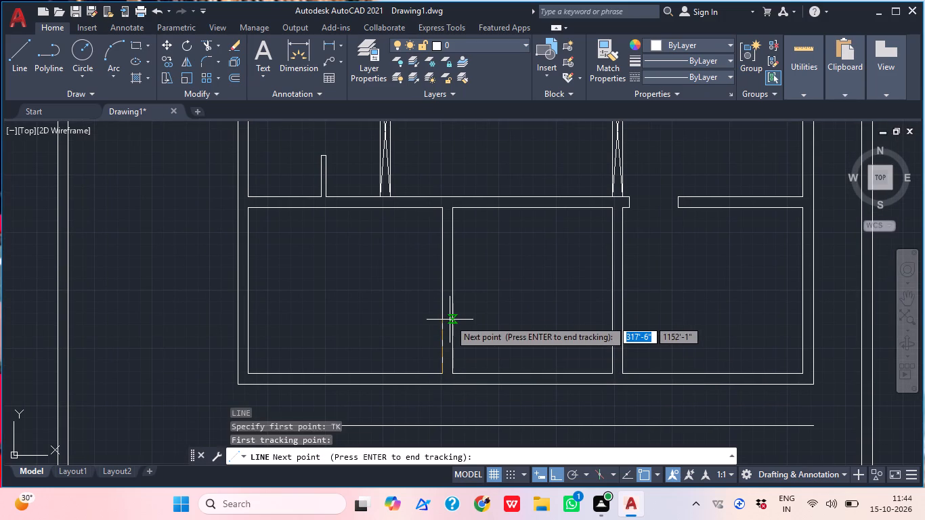
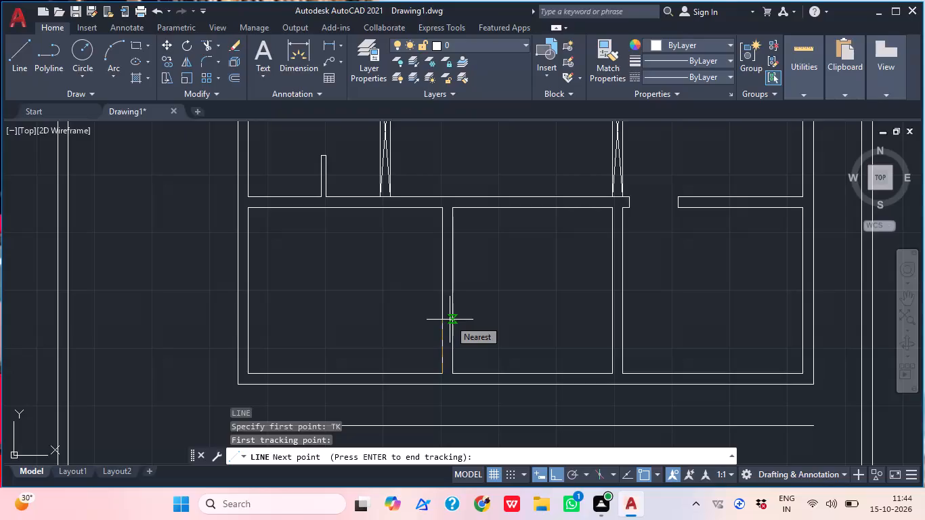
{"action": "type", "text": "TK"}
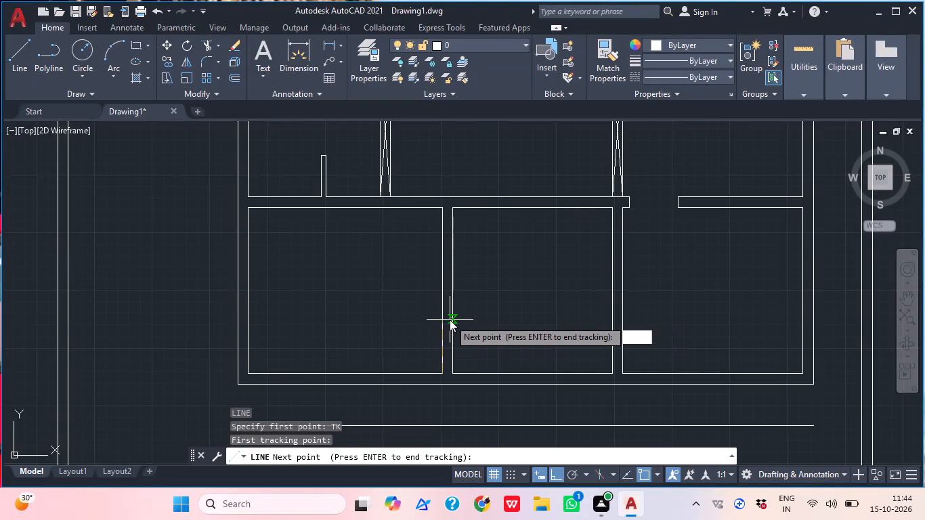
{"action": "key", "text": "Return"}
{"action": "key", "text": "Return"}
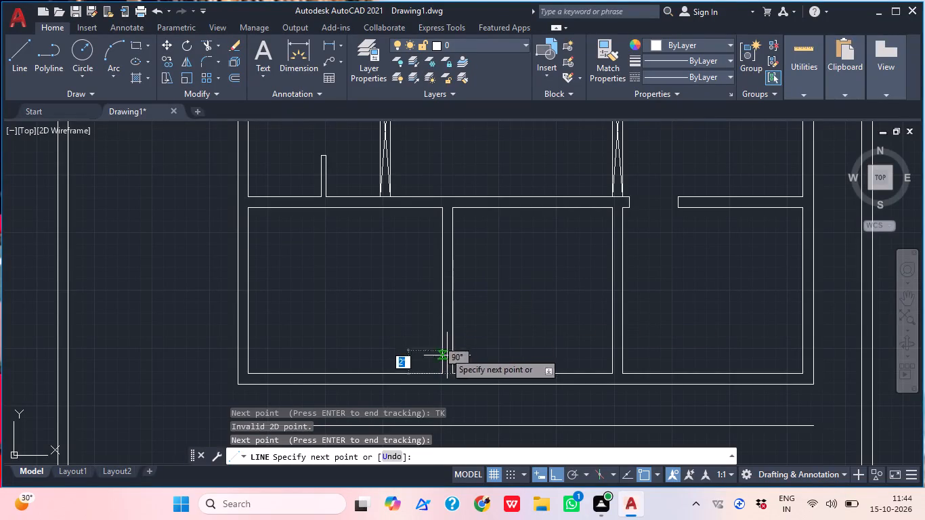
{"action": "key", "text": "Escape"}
Draw a jamb line across the partition between the bottom left and middle rooms, tracked 6" up from the left room's bottom inner corner.
{"action": "key", "text": "l"}
{"action": "key", "text": "space"}
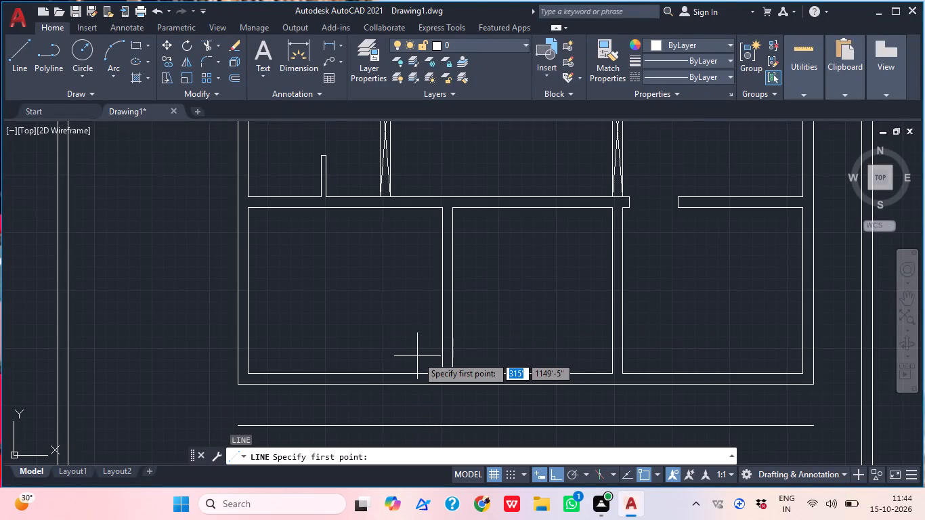
{"action": "type", "text": "TK"}
{"action": "key", "text": "space"}
{"action": "scroll", "coordinate": [437, 393], "scroll_direction": "up", "scroll_amount": 2}
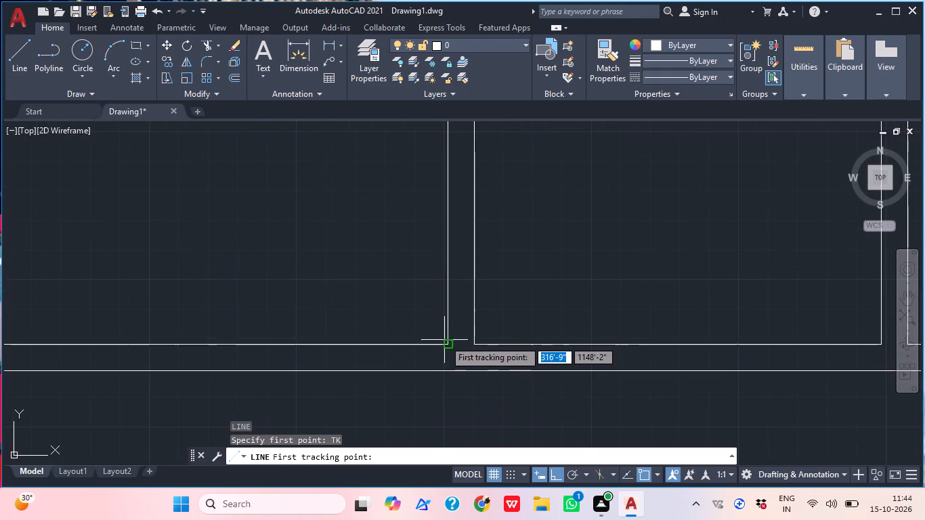
{"action": "left_click", "coordinate": [443, 345]}
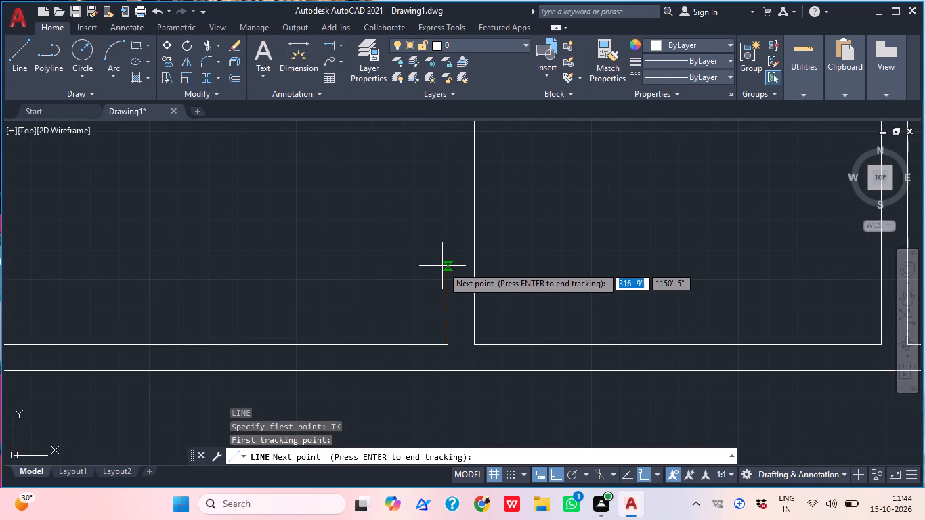
{"action": "type", "text": "6\""}
{"action": "key", "text": "Return"}
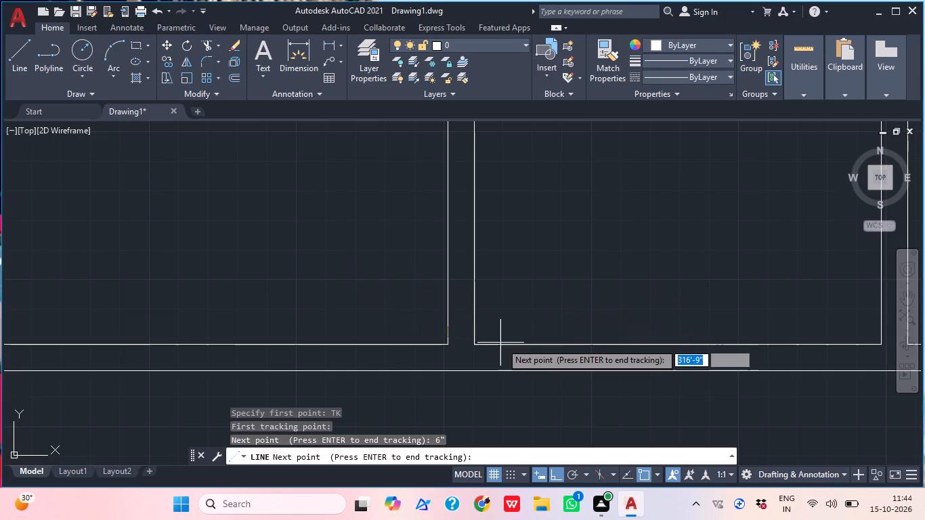
{"action": "key", "text": "Return"}
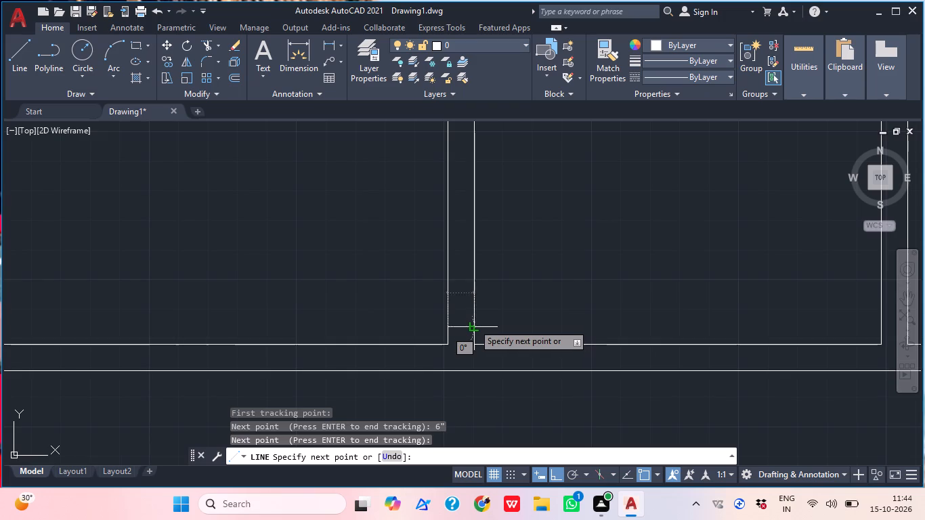
{"action": "left_click", "coordinate": [473, 324]}
{"action": "key", "text": "Escape"}
Offset the jamb line 3'-6" upward along the partition wall.
{"action": "middle_click_drag", "start_coordinate": [475, 316], "coordinate": [481, 354]}
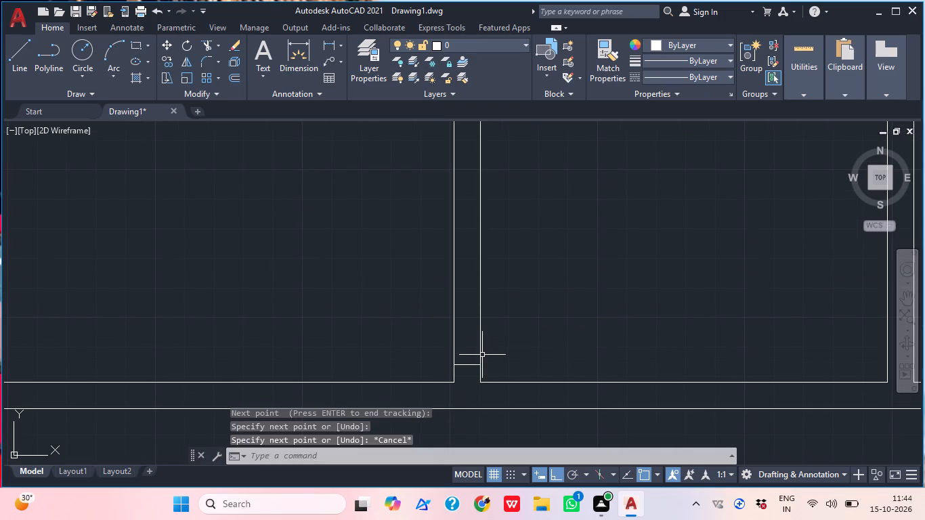
{"action": "key", "text": "o"}
{"action": "key", "text": "space"}
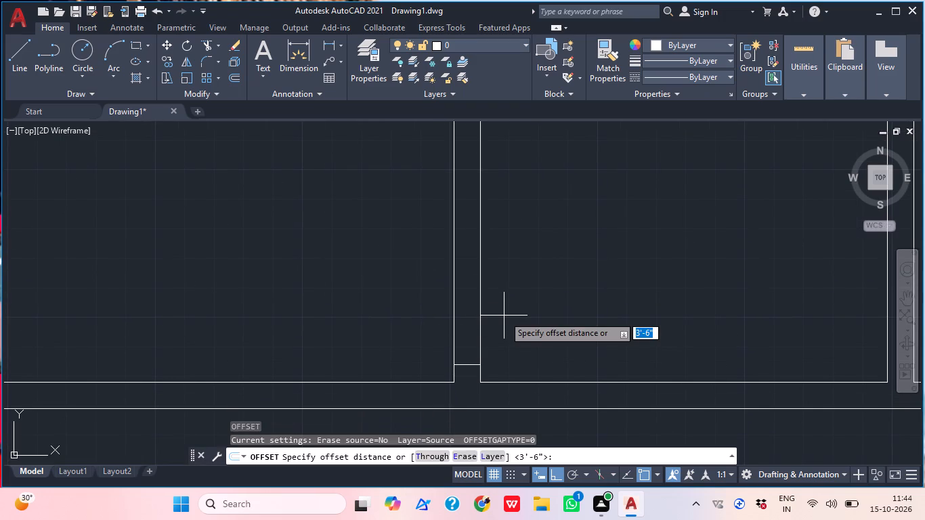
{"action": "key", "text": "space"}
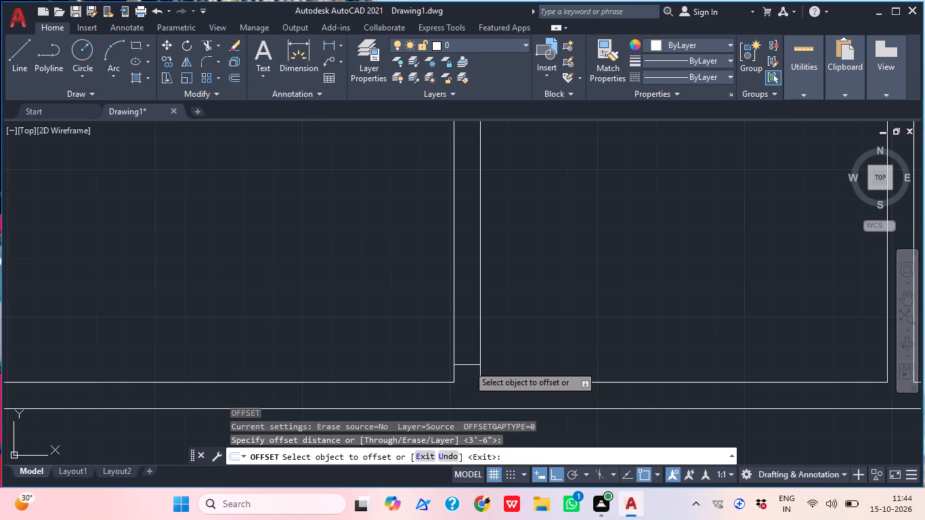
{"action": "left_click", "coordinate": [468, 365]}
{"action": "left_click", "coordinate": [465, 271]}
{"action": "middle_click_drag", "start_coordinate": [536, 249], "coordinate": [562, 221]}
{"action": "key", "text": "Escape"}
Trim both partition wall lines between the two jamb lines to open the doorway between the bottom left and middle rooms.
{"action": "key", "text": "t"}
{"action": "type", "text": "R"}
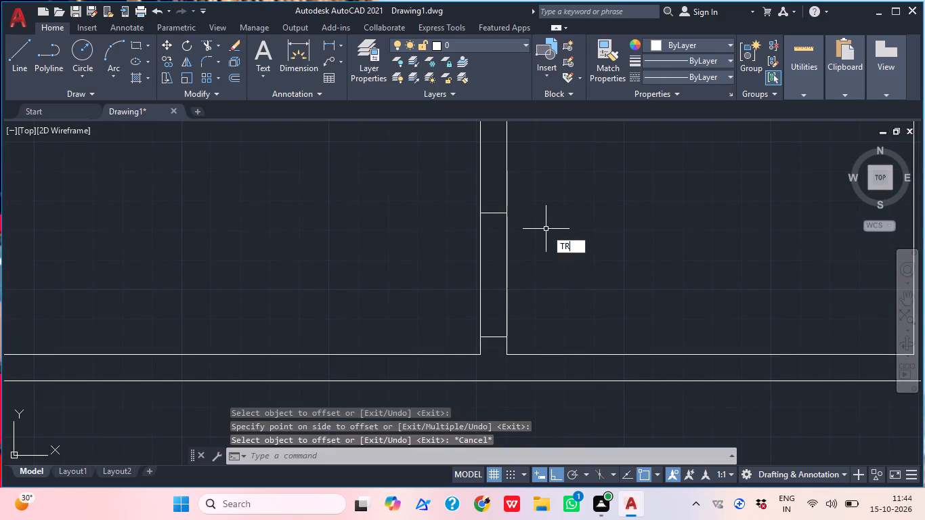
{"action": "key", "text": "space"}
{"action": "left_click", "coordinate": [528, 266]}
{"action": "left_click", "coordinate": [469, 265]}
{"action": "scroll", "coordinate": [521, 255], "scroll_direction": "down", "scroll_amount": 2}
{"action": "middle_click_drag", "start_coordinate": [553, 261], "coordinate": [483, 331]}
{"action": "key", "text": "Escape"}
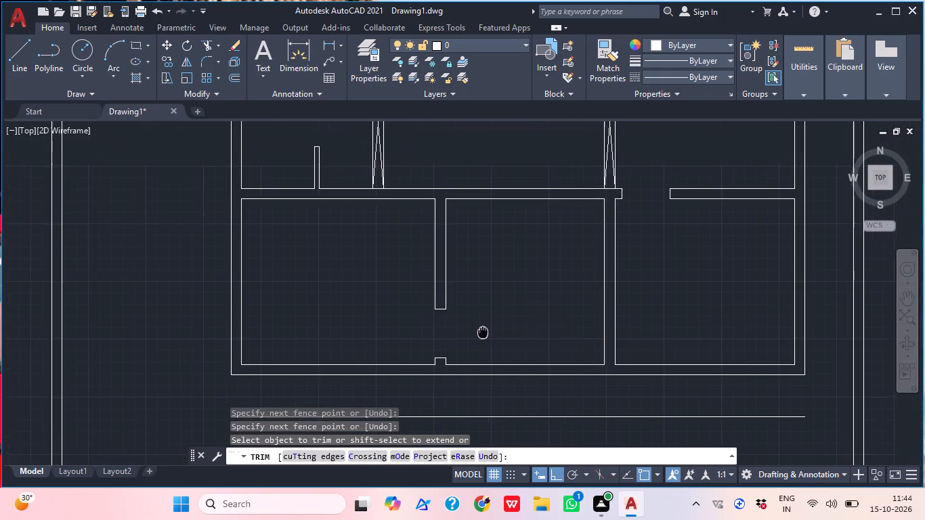
{"action": "middle_click_drag", "start_coordinate": [559, 303], "coordinate": [411, 330]}
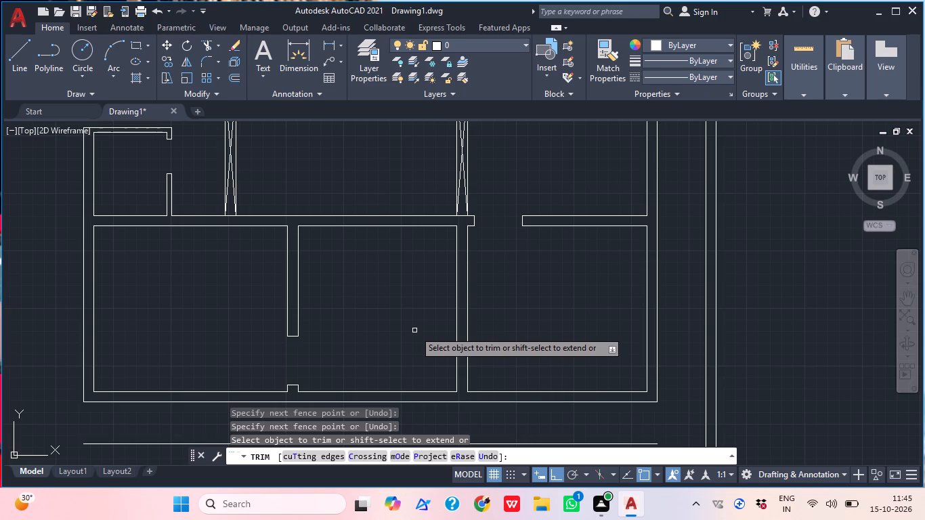
{"action": "scroll", "coordinate": [387, 273], "scroll_direction": "down", "scroll_amount": 1}
{"action": "middle_click_drag", "start_coordinate": [389, 270], "coordinate": [387, 249]}
{"action": "key", "text": "Escape"}
Draw a line straight across the wall above the bottom middle room, from the midpoint of its lower edge to its upper edge.
{"action": "middle_click_drag", "start_coordinate": [439, 336], "coordinate": [370, 286]}
{"action": "middle_click_drag", "start_coordinate": [537, 276], "coordinate": [534, 284]}
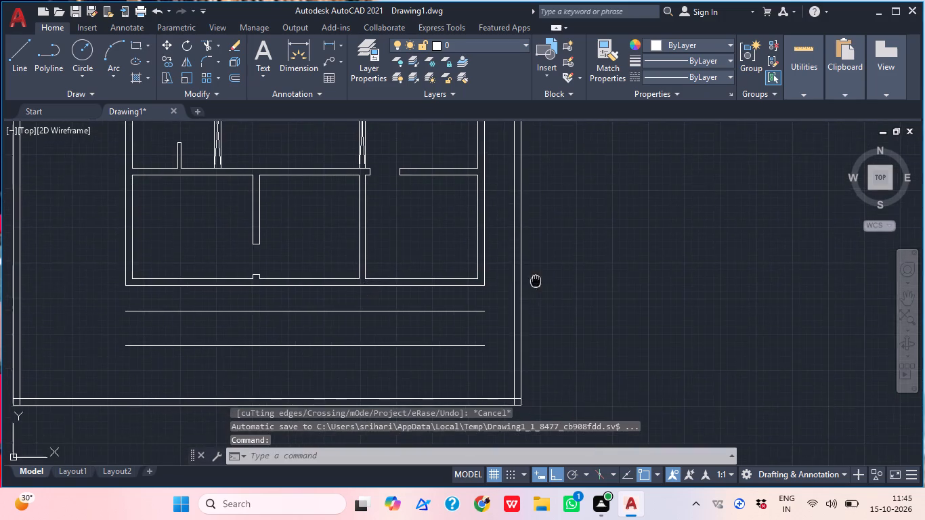
{"action": "middle_click_drag", "start_coordinate": [534, 284], "coordinate": [523, 324]}
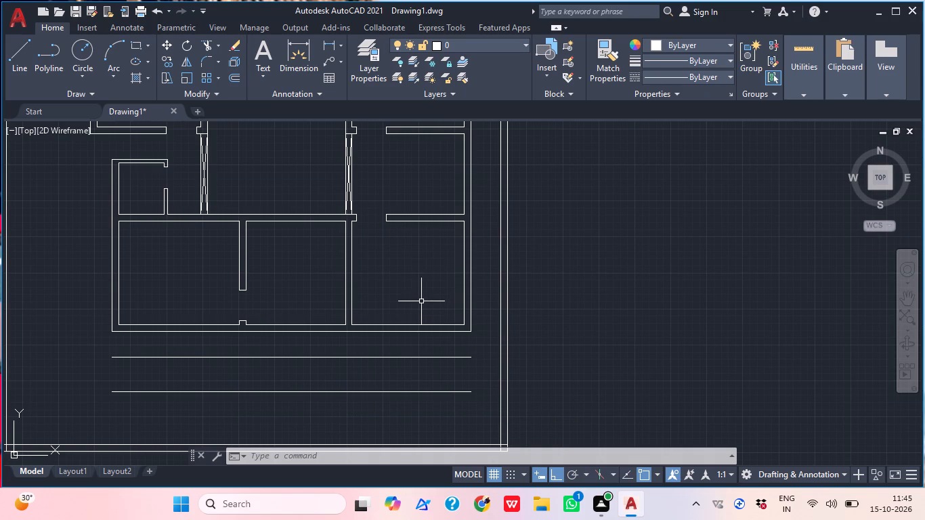
{"action": "middle_click_drag", "start_coordinate": [410, 296], "coordinate": [423, 321]}
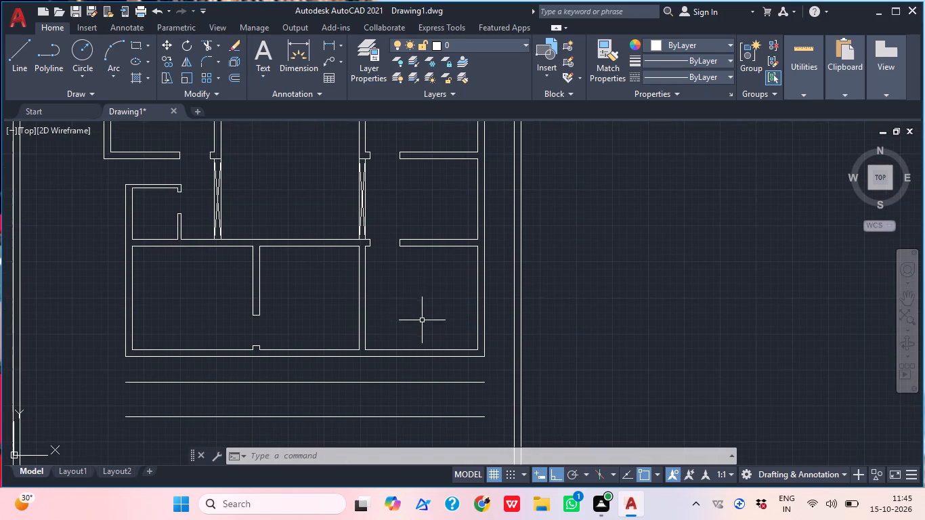
{"action": "middle_click_drag", "start_coordinate": [379, 309], "coordinate": [394, 309]}
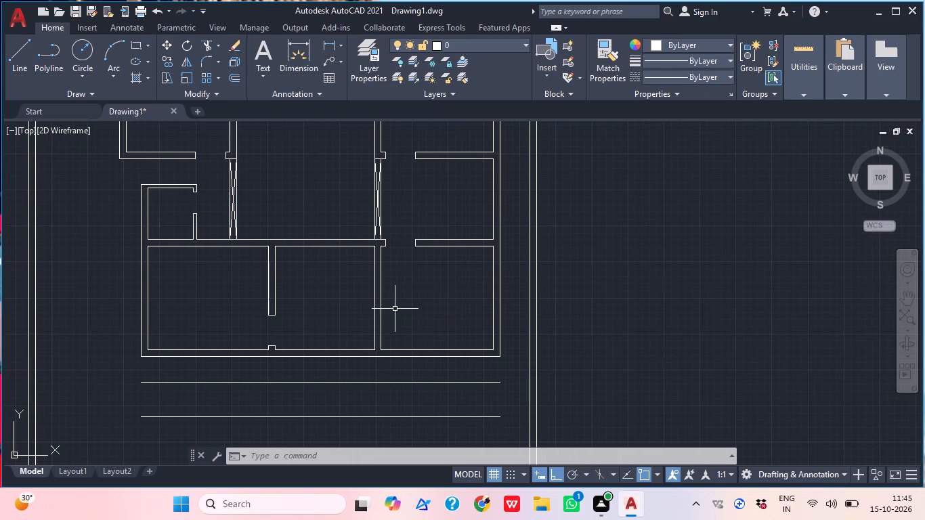
{"action": "middle_click_drag", "start_coordinate": [467, 297], "coordinate": [465, 334]}
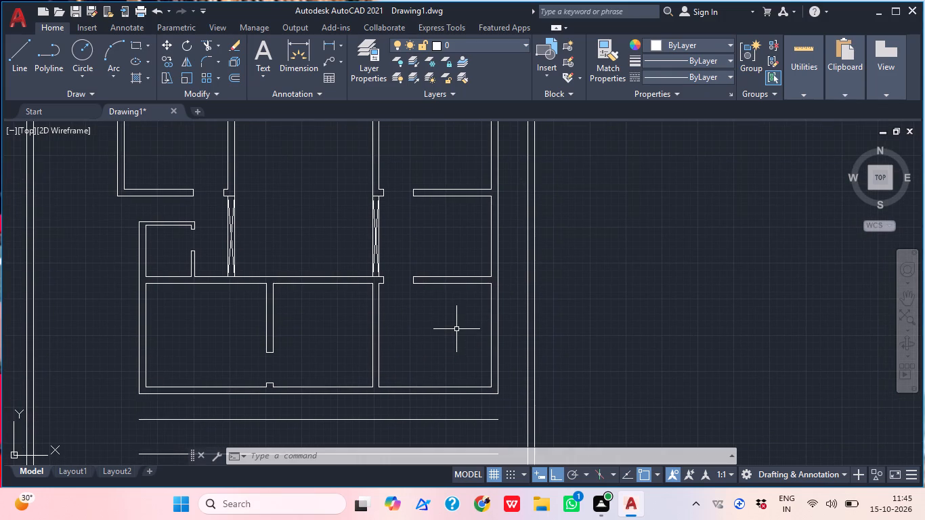
{"action": "scroll", "coordinate": [341, 295], "scroll_direction": "up", "scroll_amount": 1}
{"action": "middle_click_drag", "start_coordinate": [351, 304], "coordinate": [379, 341]}
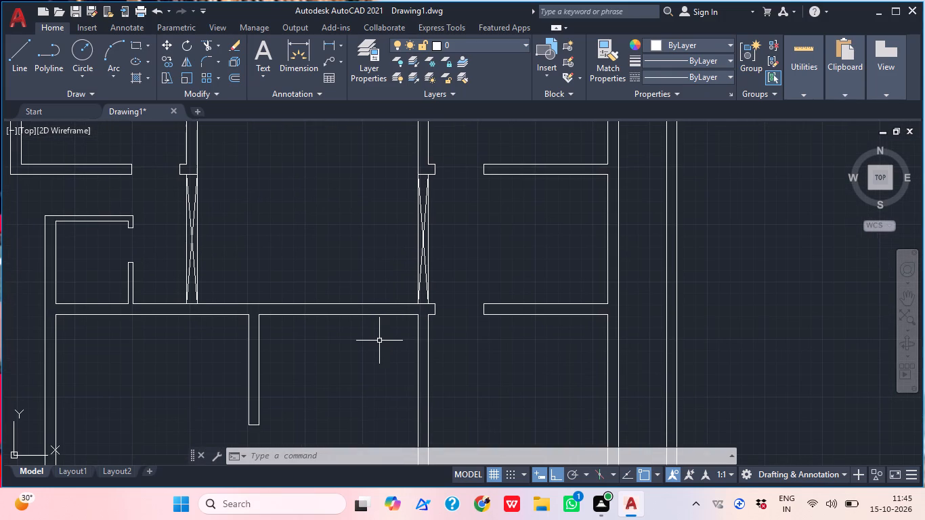
{"action": "type", "text": "L"}
{"action": "key", "text": "space"}
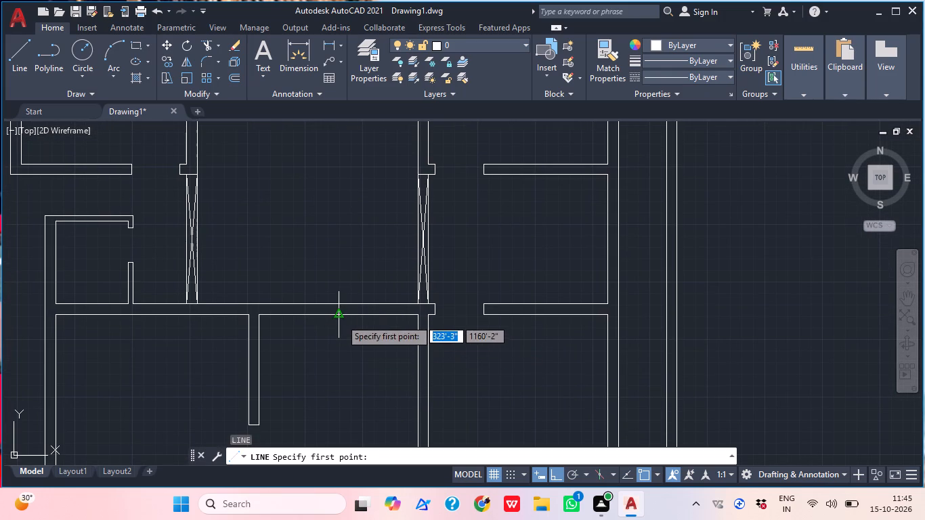
{"action": "left_click", "coordinate": [341, 319]}
{"action": "scroll", "coordinate": [339, 307], "scroll_direction": "up", "scroll_amount": 2}
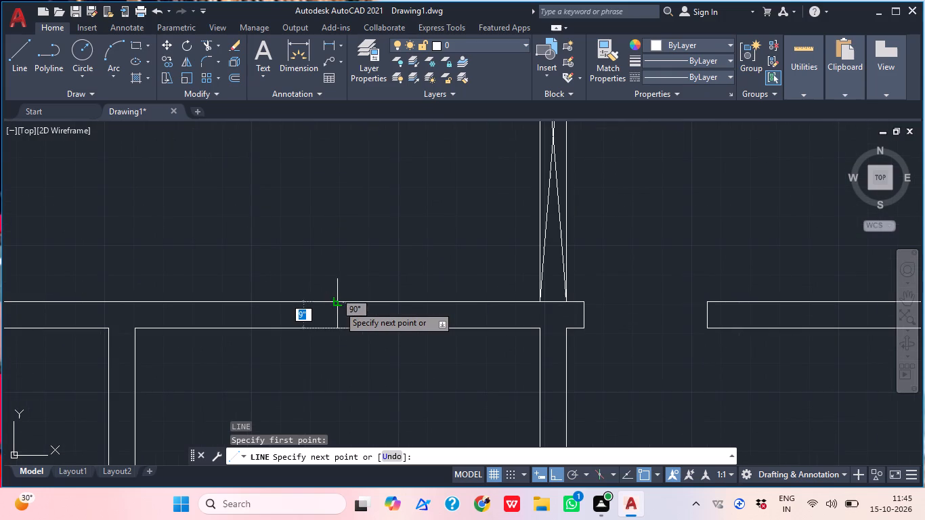
{"action": "left_click", "coordinate": [339, 305]}
{"action": "key", "text": "Escape"}
Offset the line across the wall above the bottom middle room by 2' to each side.
{"action": "type", "text": "O"}
{"action": "key", "text": "space"}
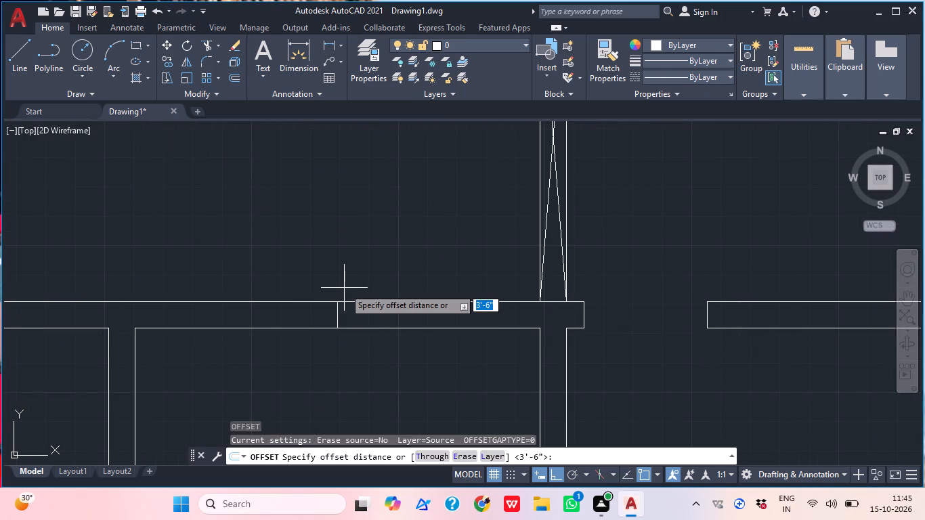
{"action": "type", "text": "2'"}
{"action": "key", "text": "Return"}
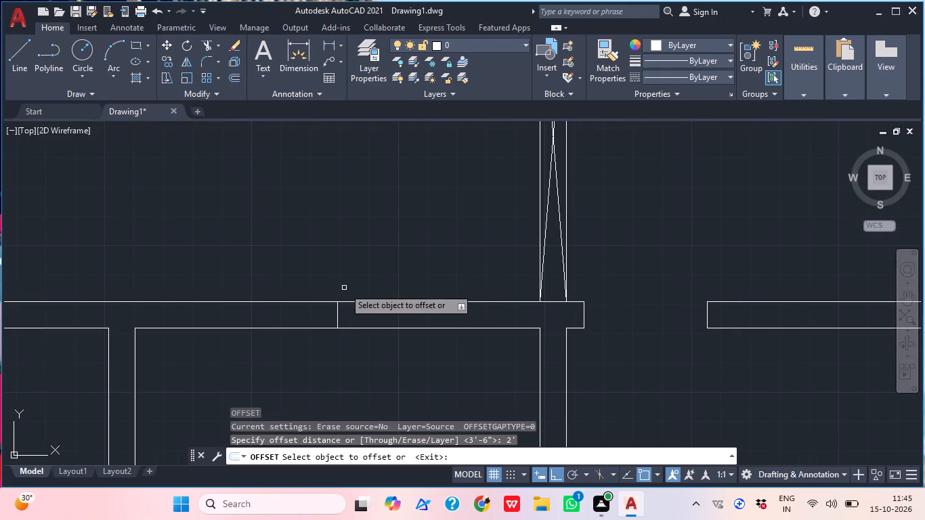
{"action": "left_click", "coordinate": [337, 315]}
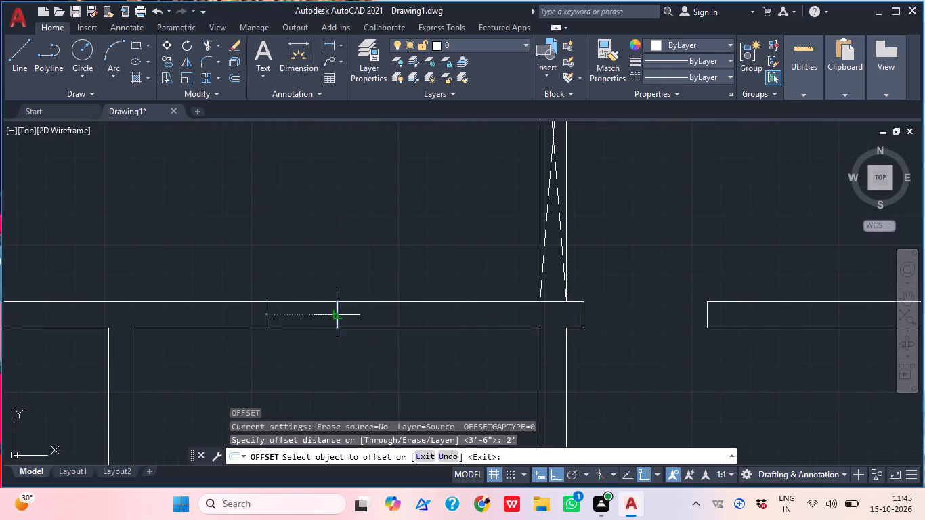
{"action": "left_click_drag", "start_coordinate": [421, 324], "coordinate": [429, 330]}
{"action": "left_click", "coordinate": [336, 311]}
{"action": "left_click_drag", "start_coordinate": [272, 311], "coordinate": [265, 312]}
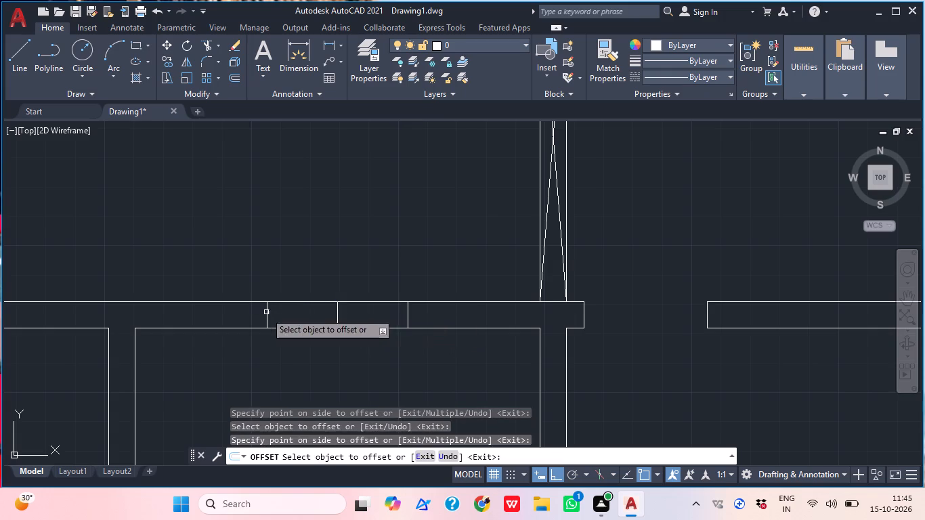
{"action": "left_click_drag", "start_coordinate": [265, 312], "coordinate": [265, 313]}
{"action": "middle_click_drag", "start_coordinate": [339, 353], "coordinate": [373, 358]}
{"action": "key", "text": "Escape"}
Trim the wall lines between the two offset lines and remove the centre line to open the doorway above the bottom middle room.
{"action": "key", "text": "t"}
{"action": "type", "text": "R"}
{"action": "key", "text": "space"}
{"action": "left_click_drag", "start_coordinate": [346, 339], "coordinate": [348, 324]}
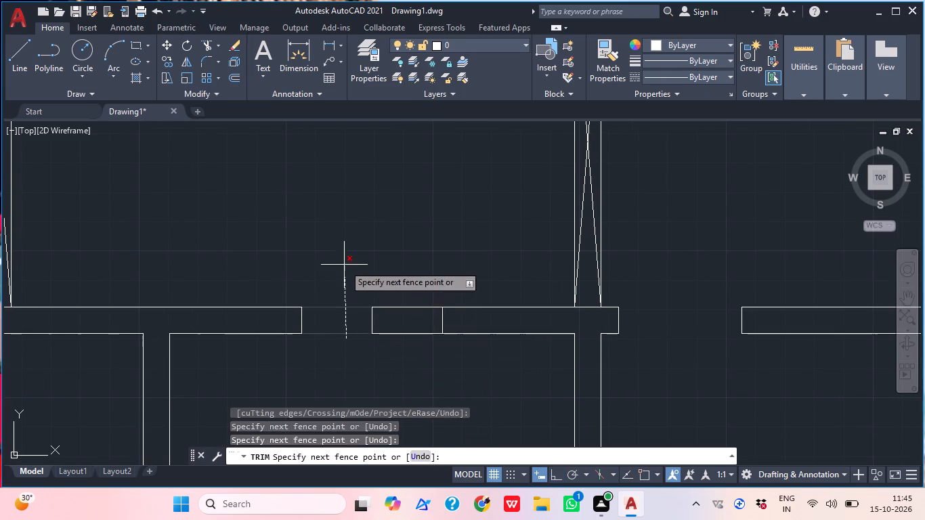
{"action": "left_click_drag", "start_coordinate": [344, 265], "coordinate": [350, 269]}
{"action": "left_click_drag", "start_coordinate": [408, 337], "coordinate": [402, 332]}
{"action": "left_click", "coordinate": [392, 303]}
{"action": "left_click", "coordinate": [368, 313]}
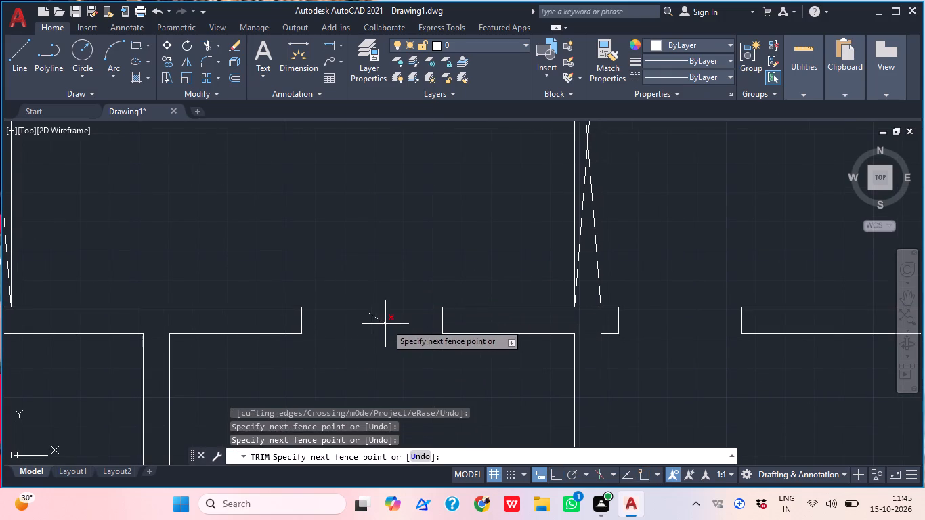
{"action": "left_click", "coordinate": [386, 324]}
{"action": "key", "text": "Escape"}
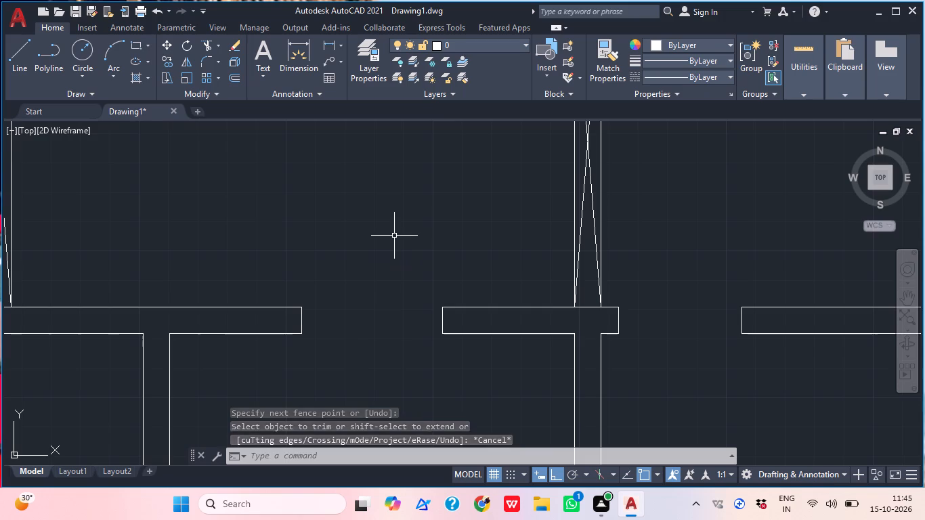
{"action": "key", "text": "Escape"}
Review the floor plan from the bottom rooms up to the top row, checking walls, door openings and cross-marked segments.
{"action": "scroll", "coordinate": [410, 244], "scroll_direction": "down", "scroll_amount": 1}
{"action": "middle_click", "coordinate": [410, 244]}
{"action": "middle_click_drag", "start_coordinate": [427, 258], "coordinate": [437, 331]}
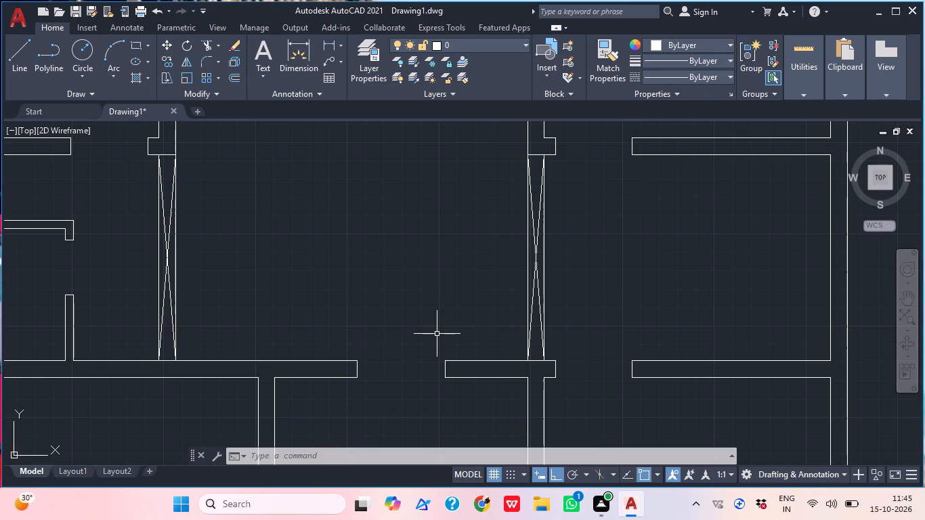
{"action": "scroll", "coordinate": [660, 229], "scroll_direction": "down", "scroll_amount": 1}
{"action": "middle_click_drag", "start_coordinate": [660, 229], "coordinate": [583, 316]}
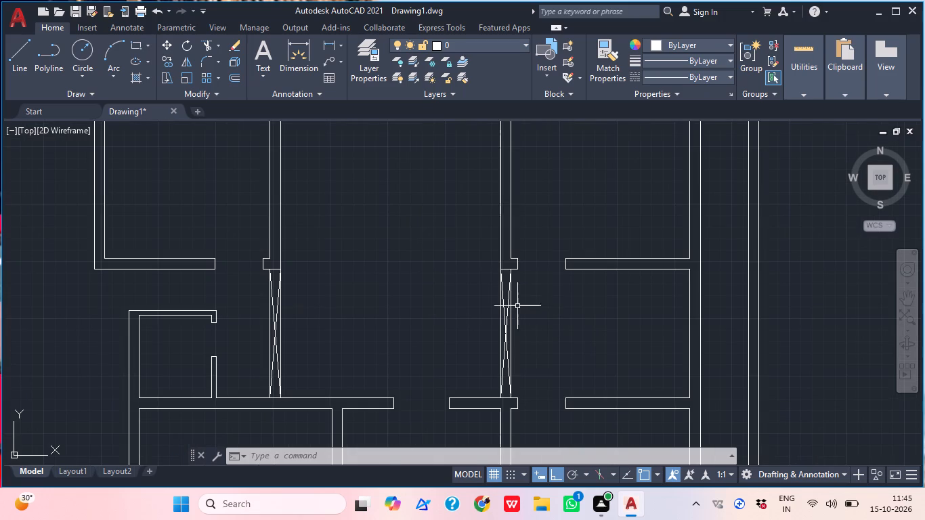
{"action": "scroll", "coordinate": [549, 338], "scroll_direction": "down", "scroll_amount": 1}
{"action": "key", "text": "Escape"}
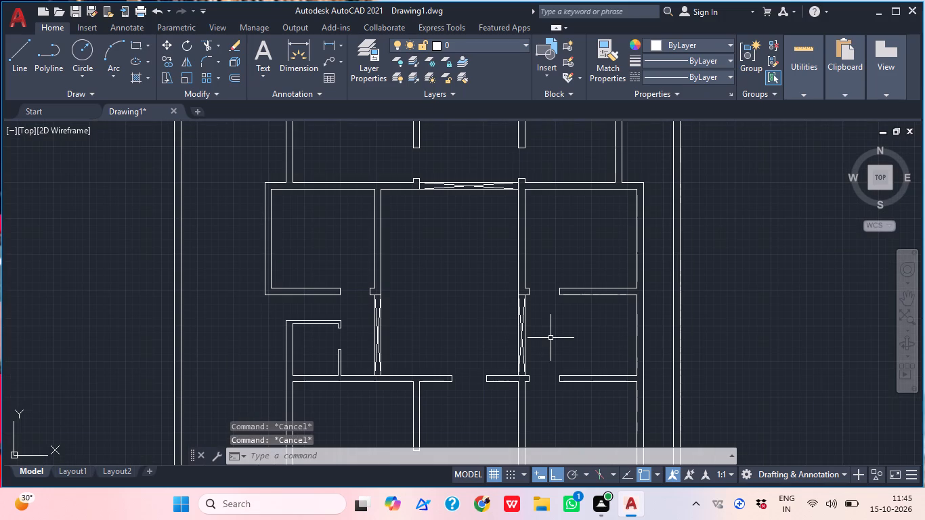
{"action": "middle_click_drag", "start_coordinate": [541, 333], "coordinate": [539, 364]}
{"action": "middle_click_drag", "start_coordinate": [514, 383], "coordinate": [507, 334]}
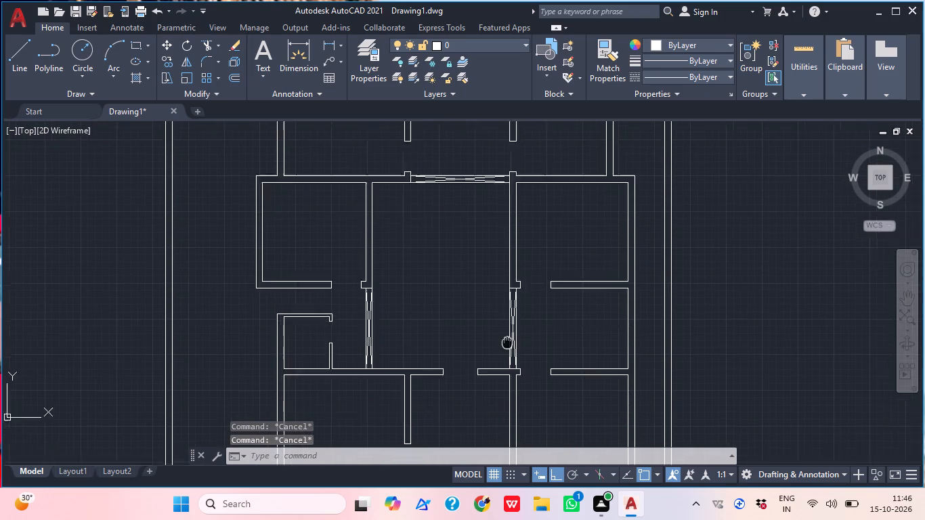
{"action": "middle_click_drag", "start_coordinate": [507, 334], "coordinate": [511, 303]}
{"action": "middle_click_drag", "start_coordinate": [471, 404], "coordinate": [438, 374]}
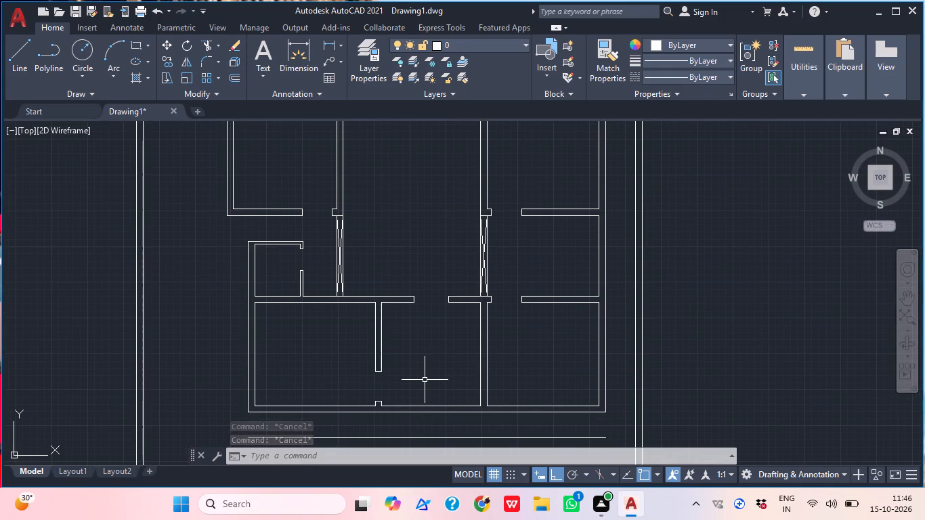
{"action": "middle_click_drag", "start_coordinate": [418, 244], "coordinate": [435, 313]}
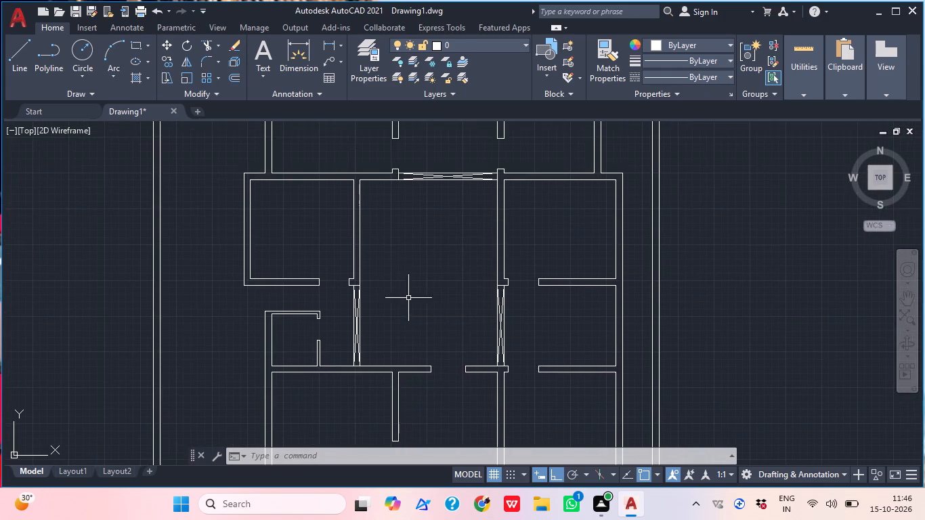
{"action": "middle_click_drag", "start_coordinate": [401, 283], "coordinate": [399, 369]}
{"action": "middle_click_drag", "start_coordinate": [451, 263], "coordinate": [442, 330]}
{"action": "middle_click_drag", "start_coordinate": [428, 269], "coordinate": [426, 290]}
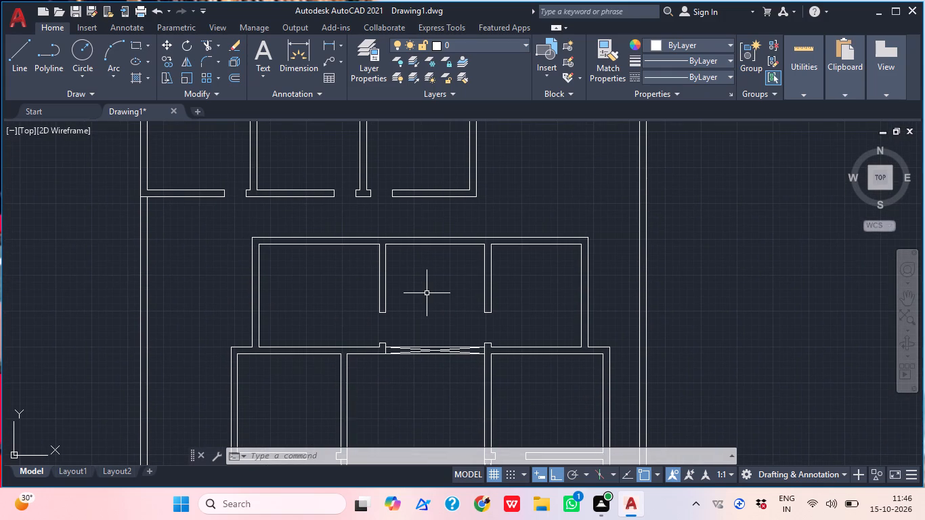
Review the floor plan from the top row down to the bottom rooms, checking walls, door openings and cross-marked segments.
{"action": "middle_click_drag", "start_coordinate": [463, 311], "coordinate": [444, 299]}
{"action": "scroll", "coordinate": [443, 295], "scroll_direction": "up", "scroll_amount": 1}
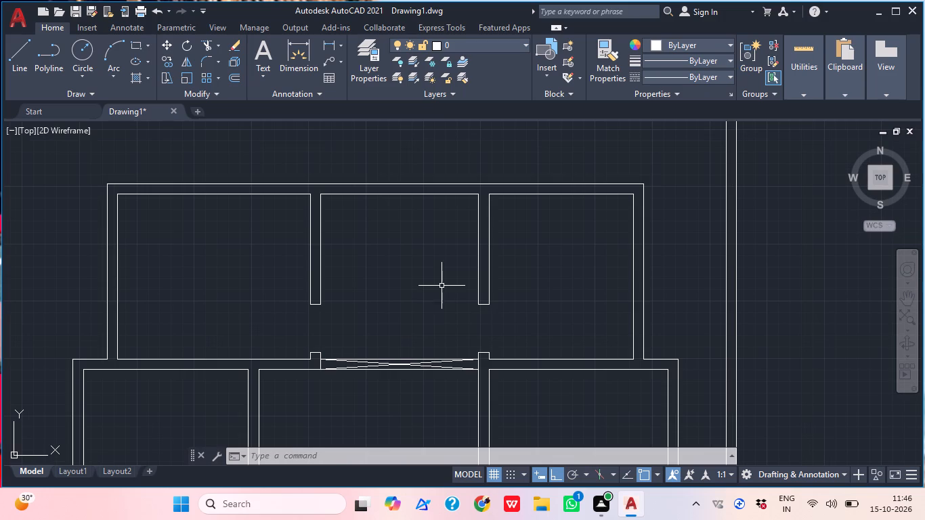
{"action": "scroll", "coordinate": [443, 296], "scroll_direction": "down", "scroll_amount": 1}
{"action": "middle_click_drag", "start_coordinate": [446, 320], "coordinate": [436, 230]}
{"action": "middle_click_drag", "start_coordinate": [416, 290], "coordinate": [413, 255]}
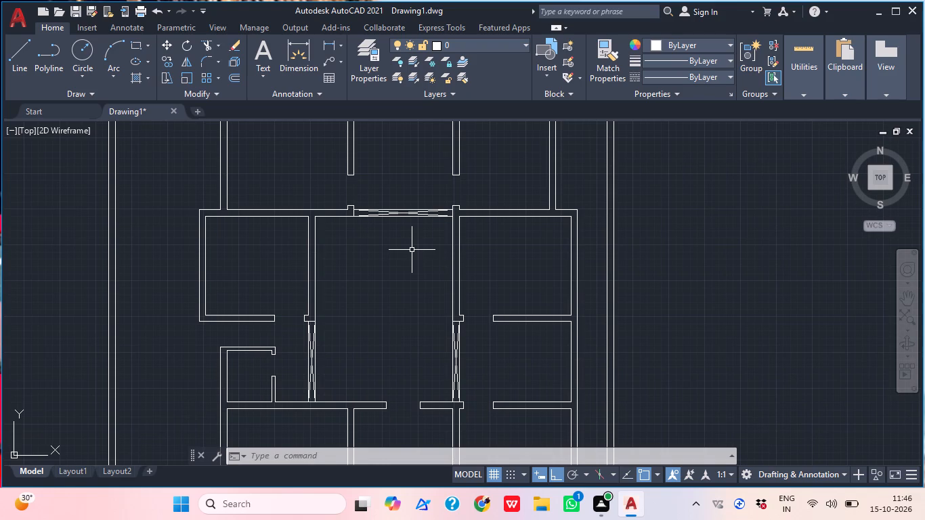
{"action": "middle_click_drag", "start_coordinate": [411, 251], "coordinate": [429, 316]}
{"action": "middle_click_drag", "start_coordinate": [458, 374], "coordinate": [383, 337]}
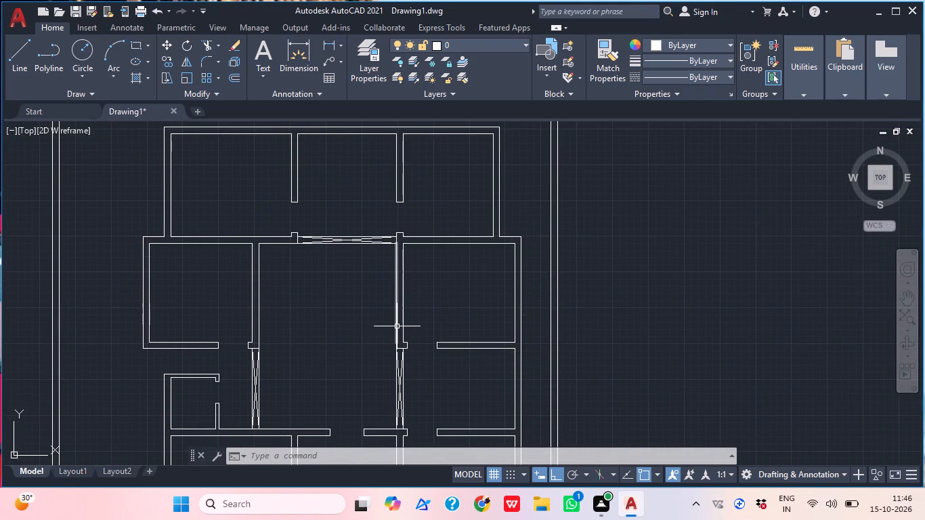
{"action": "scroll", "coordinate": [370, 267], "scroll_direction": "down", "scroll_amount": 2}
{"action": "middle_click_drag", "start_coordinate": [374, 299], "coordinate": [369, 201]}
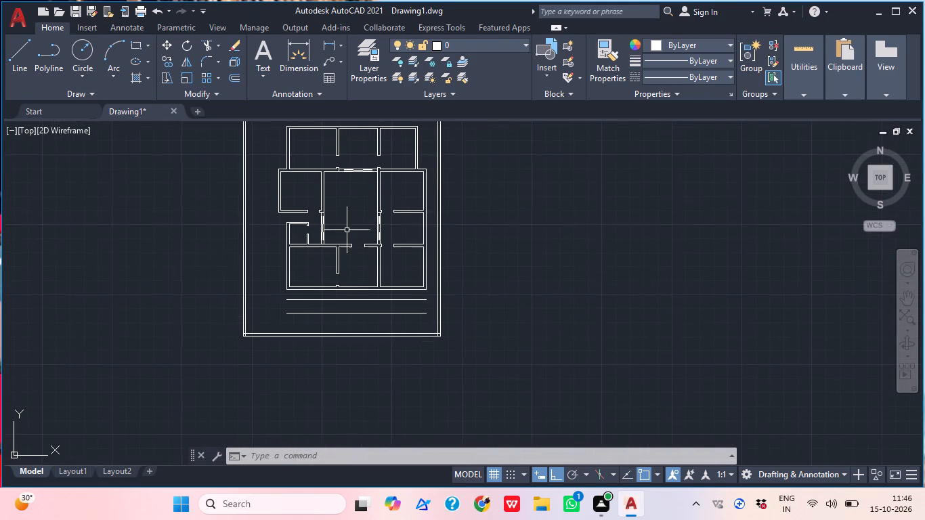
{"action": "scroll", "coordinate": [347, 238], "scroll_direction": "up", "scroll_amount": 1}
{"action": "middle_click_drag", "start_coordinate": [349, 238], "coordinate": [364, 318]}
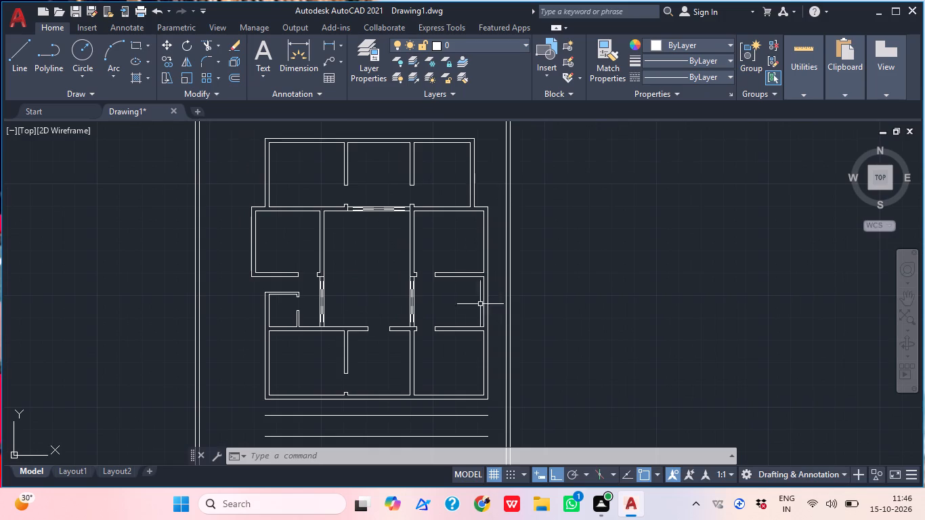
Offset the outer line of the right exterior wall outward by 1'6" beside the middle-row right room.
{"action": "scroll", "coordinate": [465, 318], "scroll_direction": "up", "scroll_amount": 2}
{"action": "middle_click_drag", "start_coordinate": [478, 320], "coordinate": [383, 307]}
{"action": "middle_click_drag", "start_coordinate": [399, 316], "coordinate": [344, 379]}
{"action": "scroll", "coordinate": [398, 316], "scroll_direction": "up", "scroll_amount": 1}
{"action": "type", "text": "O"}
{"action": "key", "text": "space"}
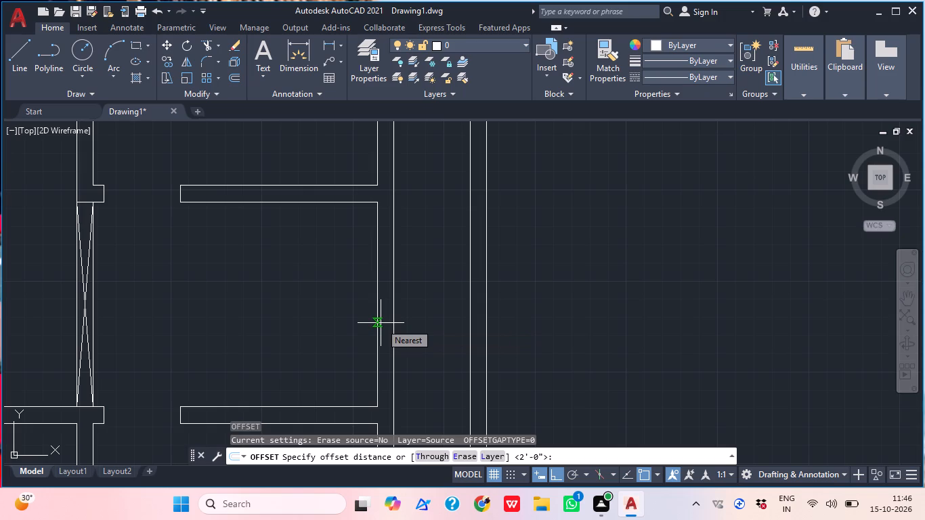
{"action": "key", "text": "2"}
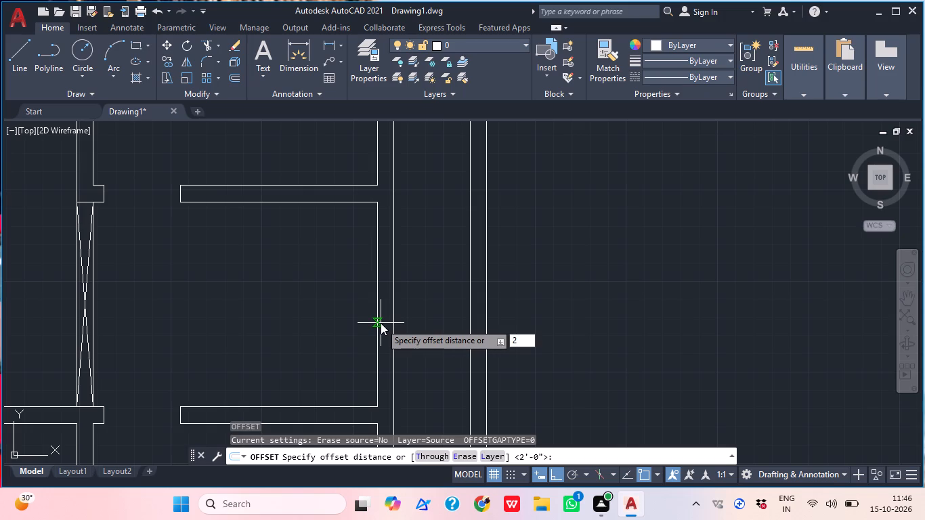
{"action": "key", "text": "BackSpace"}
{"action": "type", "text": "1'"}
{"action": "key", "text": "BackSpace"}
{"action": "type", "text": "'6\""}
{"action": "key", "text": "Return"}
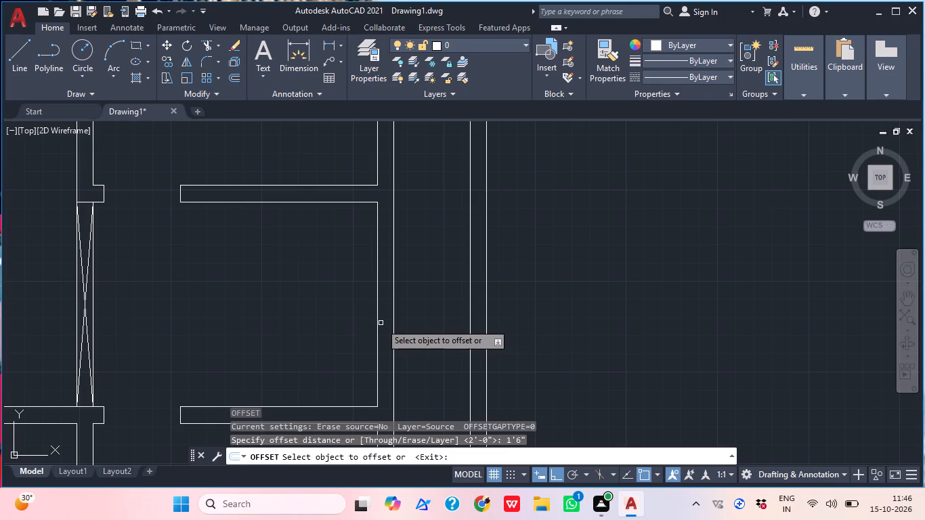
{"action": "left_click", "coordinate": [395, 292]}
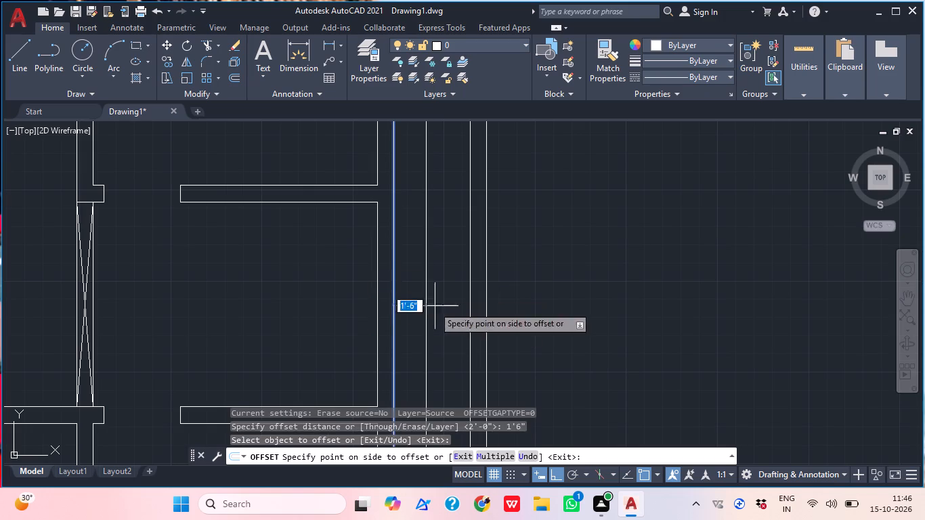
{"action": "left_click_drag", "start_coordinate": [462, 314], "coordinate": [469, 317]}
{"action": "key", "text": "Escape"}
Extend the lower edge of the wall above the middle-row right room to the exterior wall's outer line.
{"action": "type", "text": "EX"}
{"action": "key", "text": "space"}
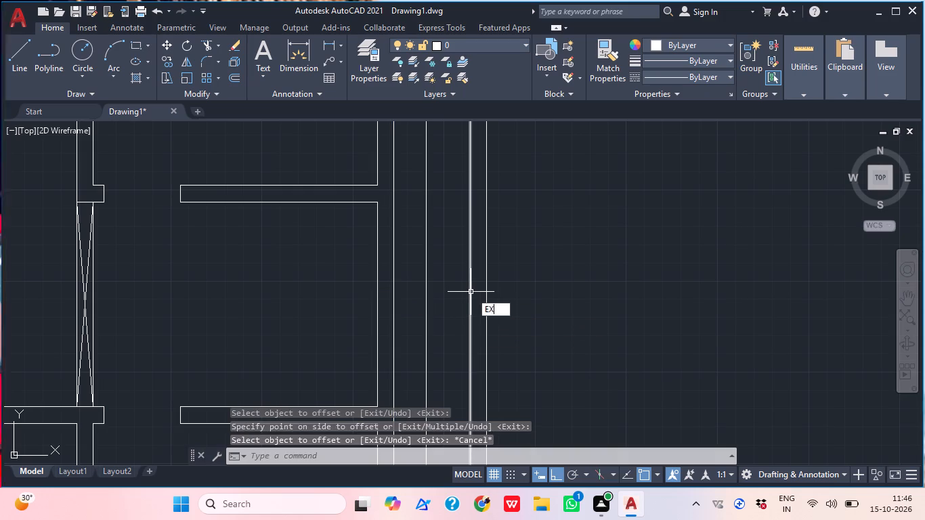
{"action": "left_click", "coordinate": [341, 221]}
{"action": "left_click", "coordinate": [357, 192]}
{"action": "left_click", "coordinate": [360, 206]}
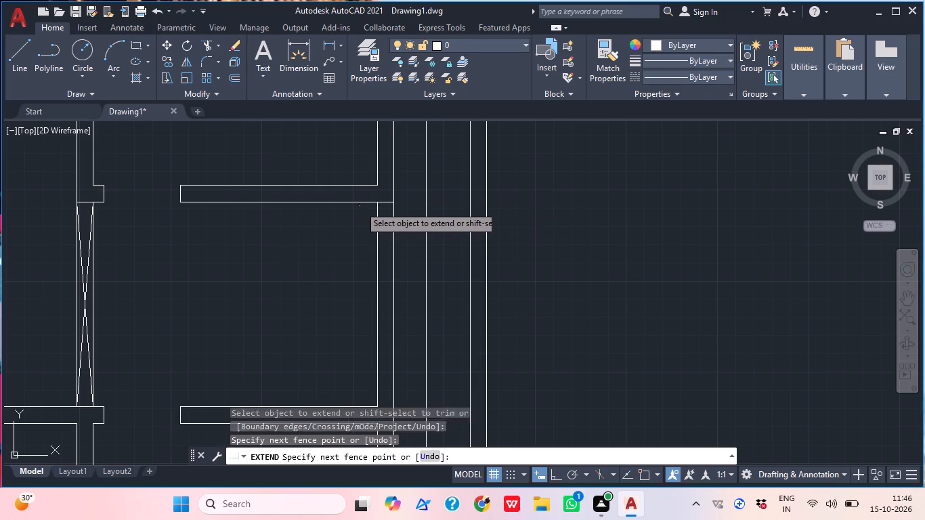
{"action": "key", "text": "Escape"}
Trim the exterior wall's inner line between the cross walls above and below the middle-row right room.
{"action": "type", "text": "TR"}
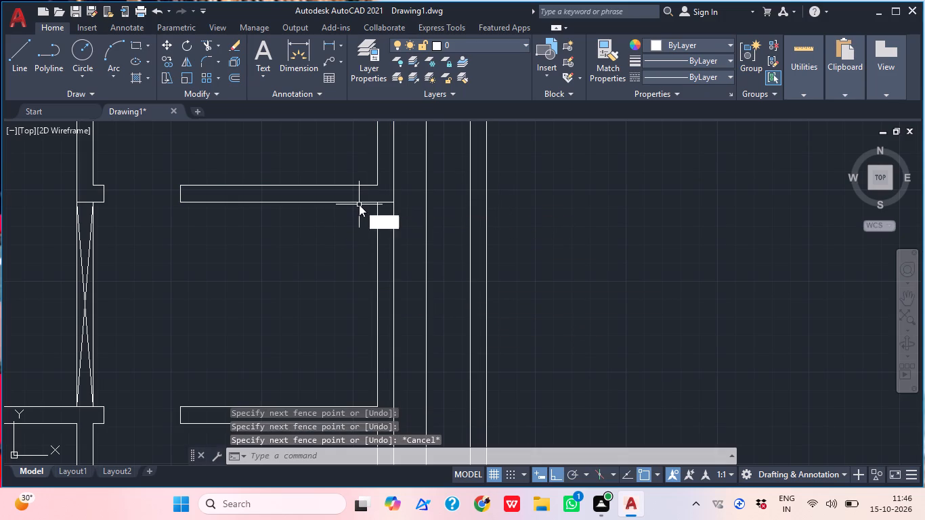
{"action": "key", "text": "space"}
{"action": "left_click", "coordinate": [375, 296]}
{"action": "scroll", "coordinate": [391, 280], "scroll_direction": "down", "scroll_amount": 2}
{"action": "middle_click_drag", "start_coordinate": [388, 301], "coordinate": [394, 297]}
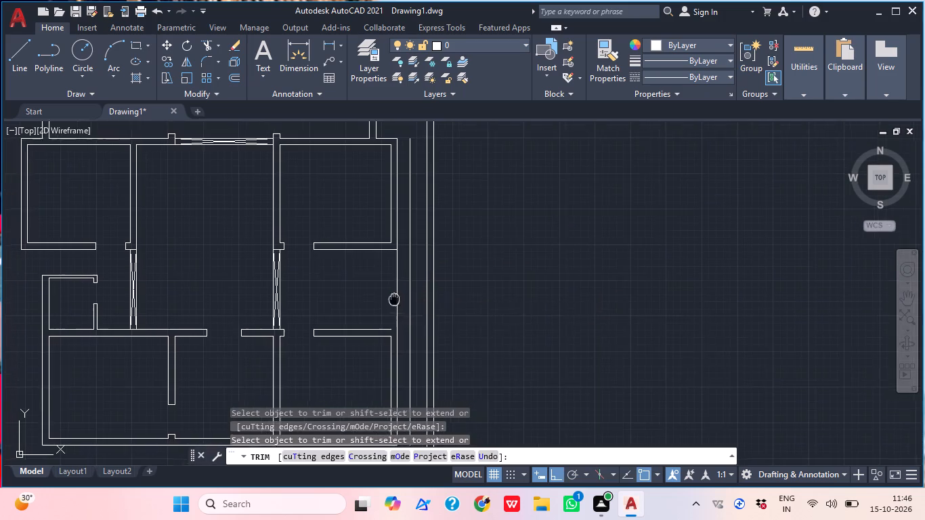
{"action": "middle_click_drag", "start_coordinate": [394, 297], "coordinate": [404, 278]}
{"action": "key", "text": "Escape"}
Extend the upper edge of the wall below the middle-row right room to the exterior wall's outer line.
{"action": "key", "text": "e"}
{"action": "key", "text": "x"}
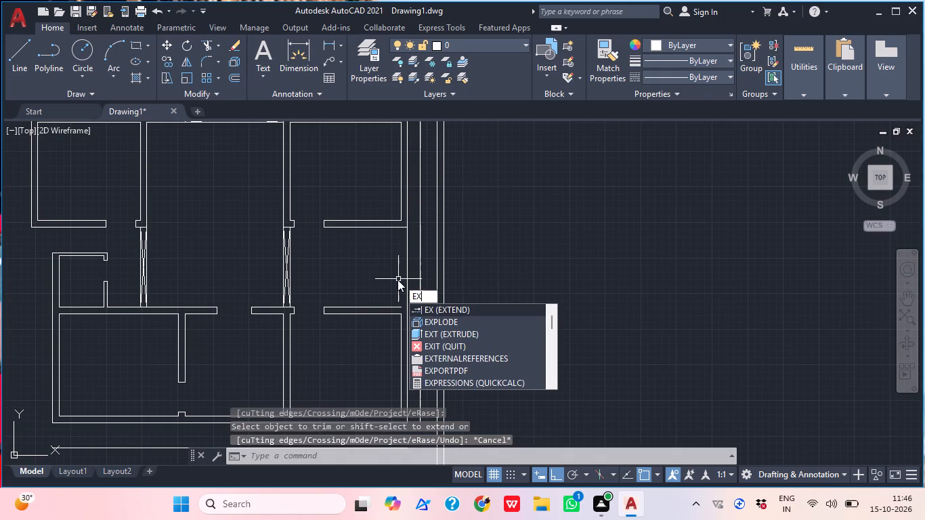
{"action": "key", "text": "space"}
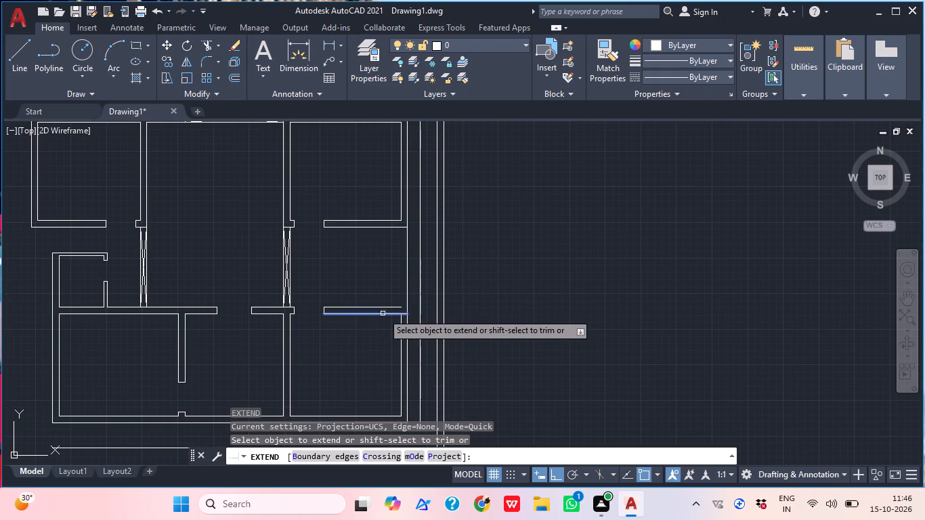
{"action": "scroll", "coordinate": [382, 297], "scroll_direction": "up", "scroll_amount": 2}
{"action": "left_click", "coordinate": [402, 331]}
{"action": "left_click", "coordinate": [405, 313]}
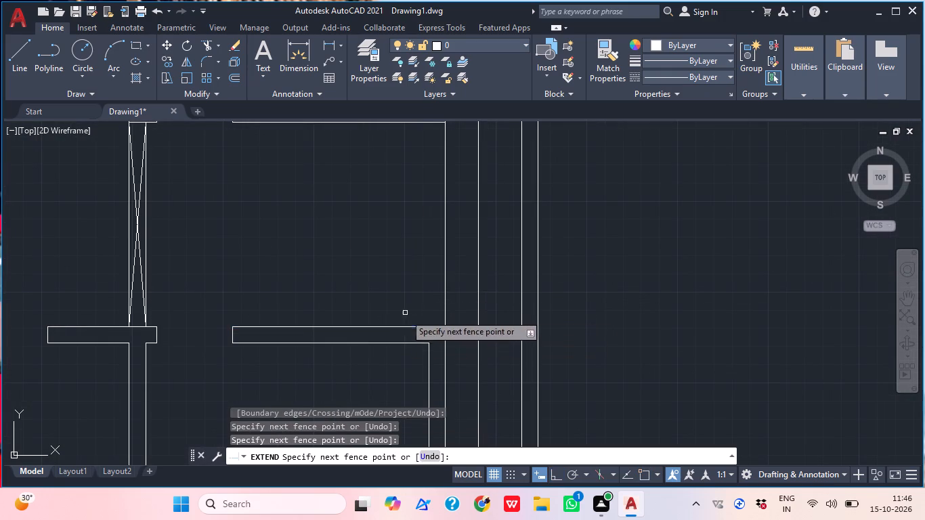
Extend the middle-row right room's upper and lower wall edges out to the 1'6" offset line.
{"action": "scroll", "coordinate": [447, 309], "scroll_direction": "down", "scroll_amount": 2}
{"action": "middle_click_drag", "start_coordinate": [447, 307], "coordinate": [429, 336]}
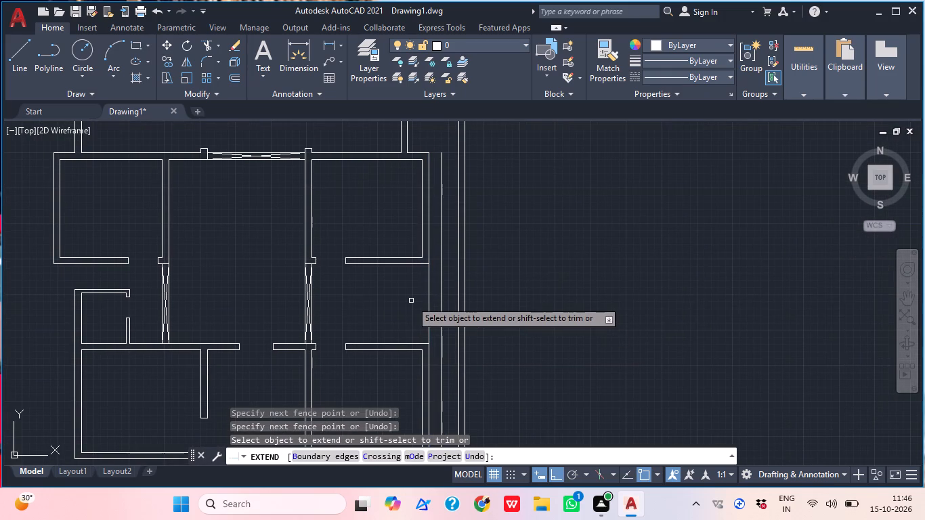
{"action": "scroll", "coordinate": [427, 247], "scroll_direction": "up", "scroll_amount": 3}
{"action": "left_click", "coordinate": [400, 310]}
{"action": "left_click", "coordinate": [406, 295]}
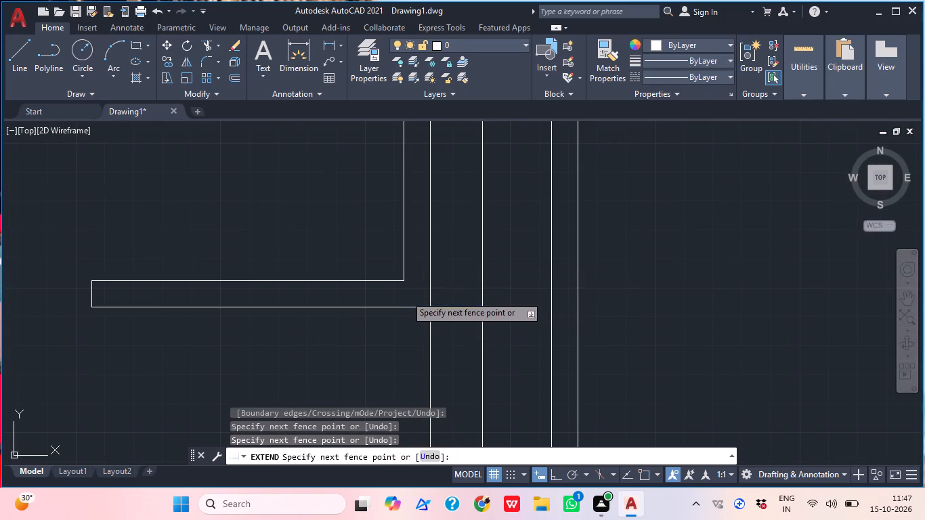
{"action": "middle_click_drag", "start_coordinate": [449, 305], "coordinate": [466, 138]}
{"action": "scroll", "coordinate": [425, 239], "scroll_direction": "down", "scroll_amount": 1}
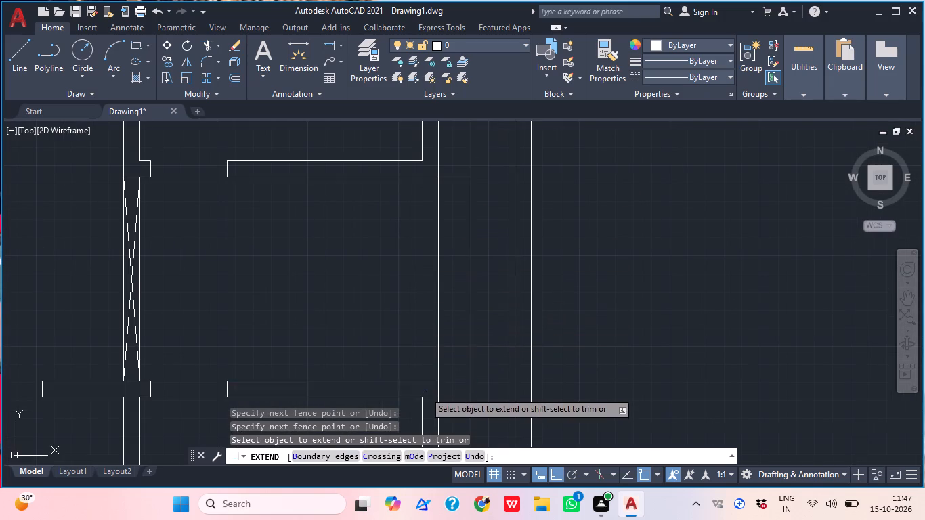
{"action": "left_click", "coordinate": [425, 391]}
{"action": "left_click", "coordinate": [430, 343]}
{"action": "middle_click_drag", "start_coordinate": [494, 305], "coordinate": [475, 341]}
{"action": "key", "text": "Escape"}
Trim the 1'6" offset line above and below the two extended wall edges.
{"action": "key", "text": "t"}
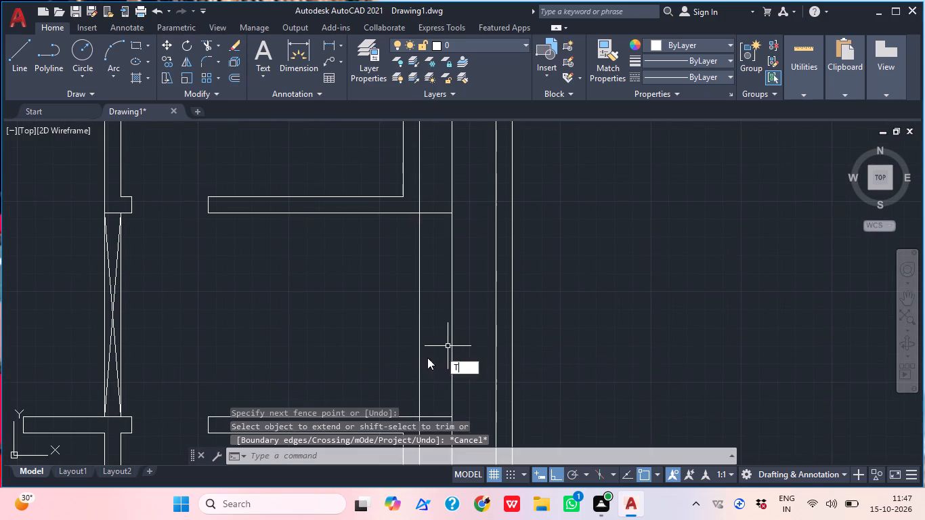
{"action": "key", "text": "space"}
{"action": "key", "text": "Escape"}
{"action": "key", "text": "t"}
{"action": "key", "text": "r"}
{"action": "key", "text": "space"}
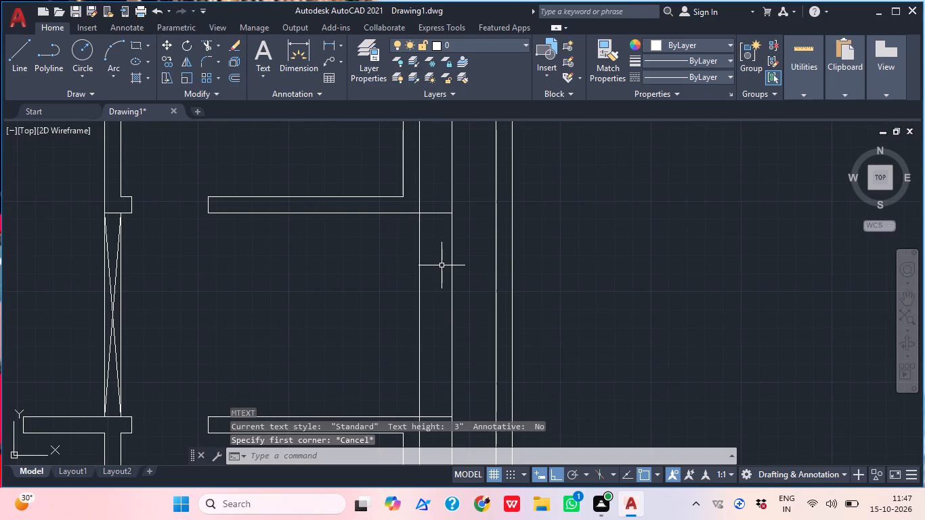
{"action": "left_click_drag", "start_coordinate": [433, 174], "coordinate": [440, 178]}
{"action": "left_click", "coordinate": [466, 189]}
{"action": "middle_click_drag", "start_coordinate": [444, 320], "coordinate": [442, 194]}
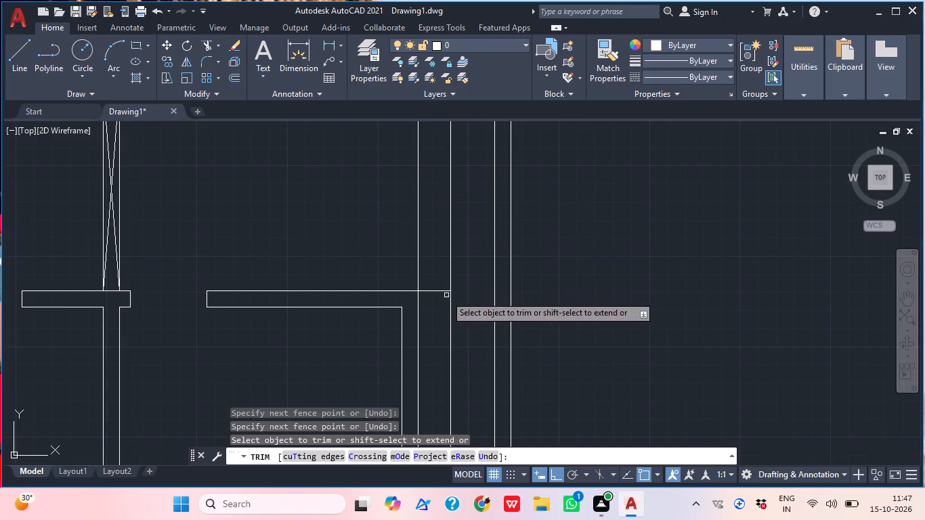
{"action": "left_click", "coordinate": [448, 314]}
{"action": "left_click", "coordinate": [460, 297]}
{"action": "middle_click_drag", "start_coordinate": [461, 269], "coordinate": [454, 332]}
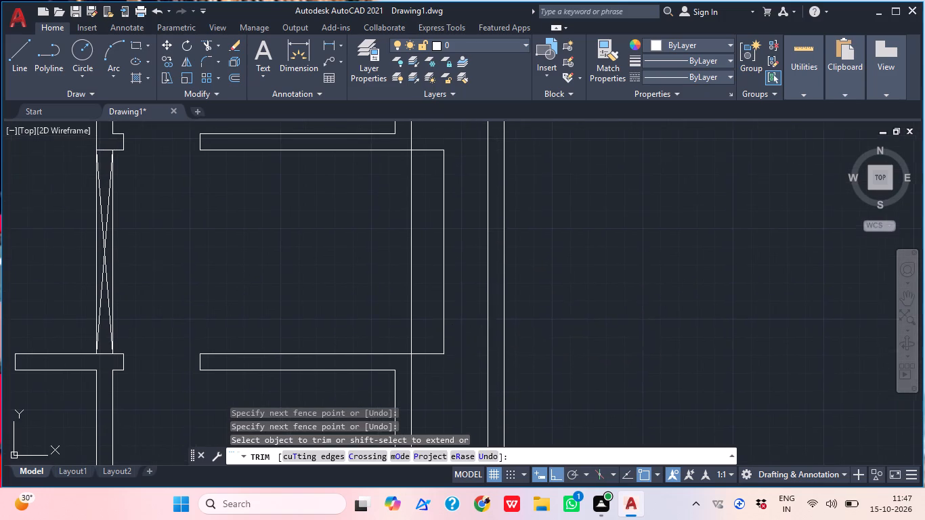
{"action": "key", "text": "Escape"}
Trim the exterior wall's outer line between the extended edges to open the room into the 1'6" projection.
{"action": "middle_click_drag", "start_coordinate": [457, 324], "coordinate": [444, 381]}
{"action": "scroll", "coordinate": [444, 305], "scroll_direction": "down", "scroll_amount": 1}
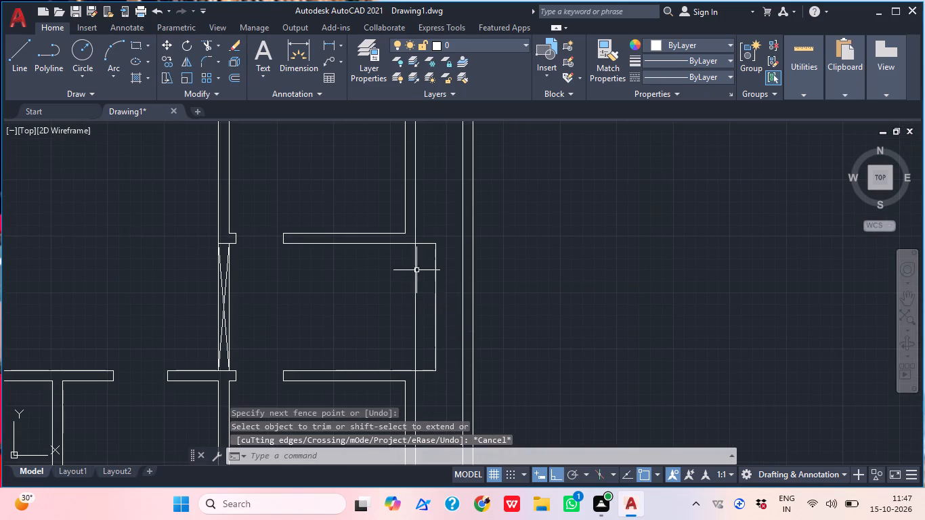
{"action": "key", "text": "t"}
{"action": "key", "text": "r"}
{"action": "key", "text": "space"}
{"action": "left_click", "coordinate": [414, 317]}
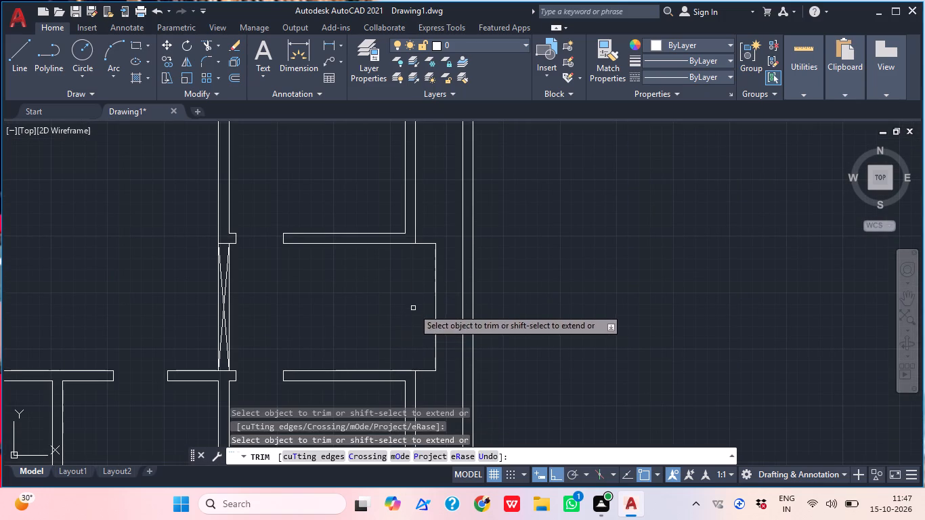
{"action": "key", "text": "Escape"}
Offset the projection's upper edge upward and its outer vertical line outward by 4.5".
{"action": "middle_click_drag", "start_coordinate": [416, 306], "coordinate": [381, 368]}
{"action": "type", "text": "O"}
{"action": "key", "text": "space"}
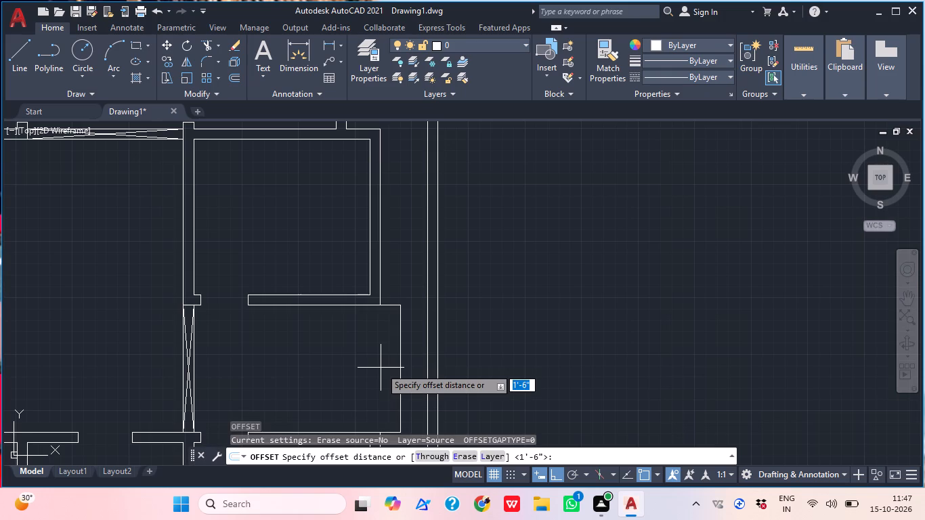
{"action": "type", "text": "4.5\""}
{"action": "key", "text": "Return"}
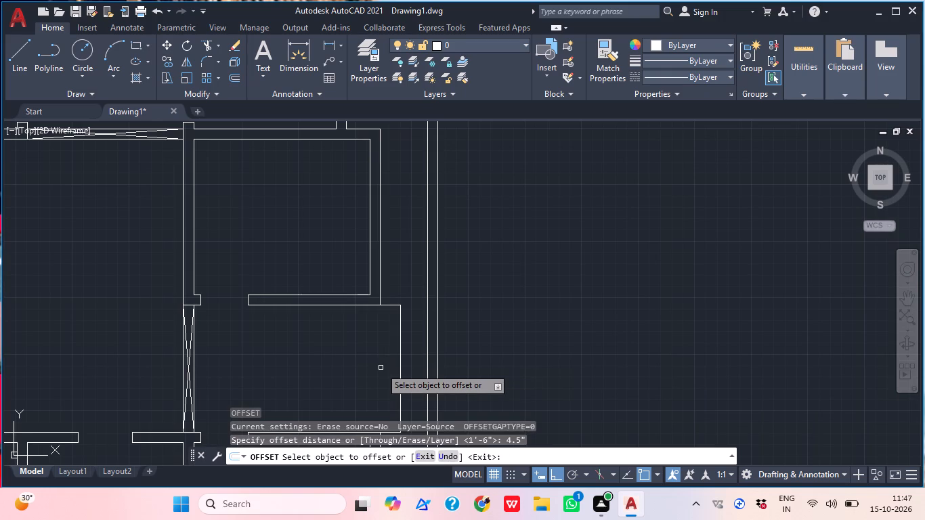
{"action": "scroll", "coordinate": [371, 318], "scroll_direction": "up", "scroll_amount": 2}
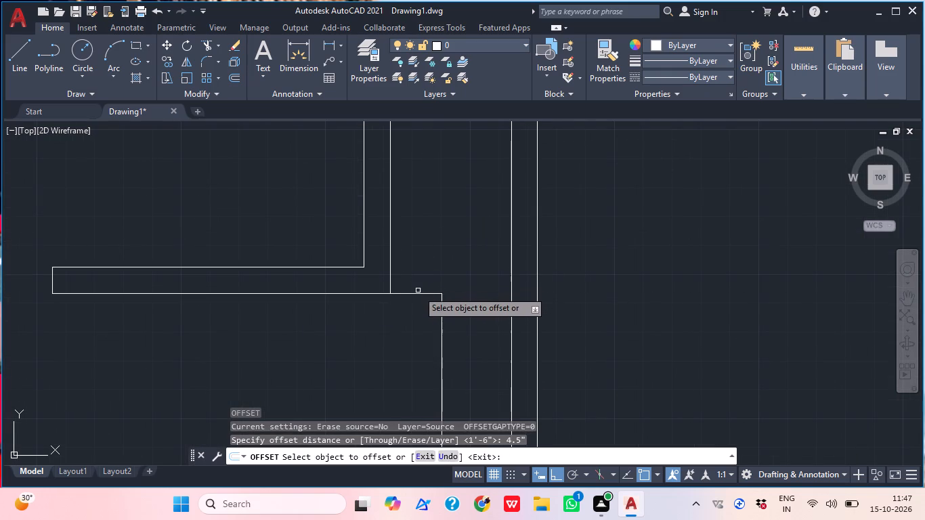
{"action": "left_click", "coordinate": [416, 293]}
{"action": "left_click", "coordinate": [423, 272]}
{"action": "middle_click_drag", "start_coordinate": [447, 311], "coordinate": [418, 253]}
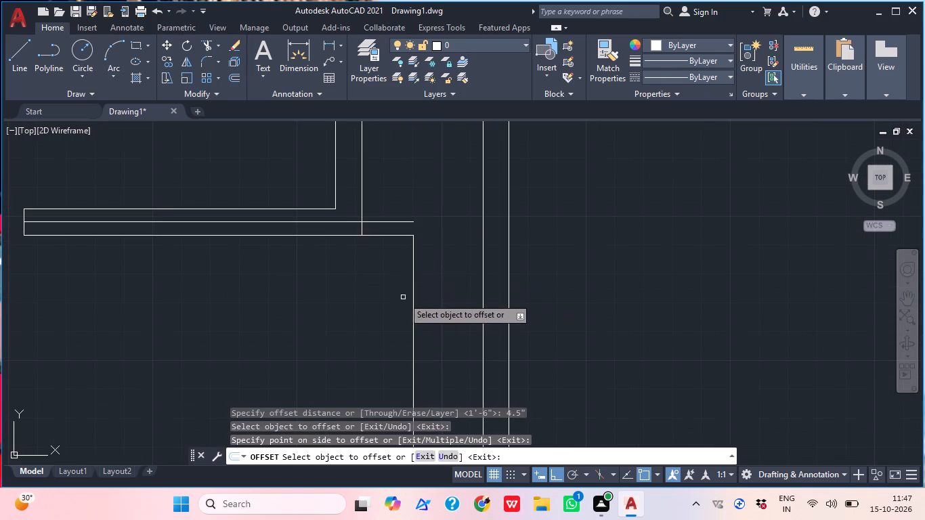
{"action": "left_click", "coordinate": [413, 291]}
{"action": "left_click", "coordinate": [442, 286]}
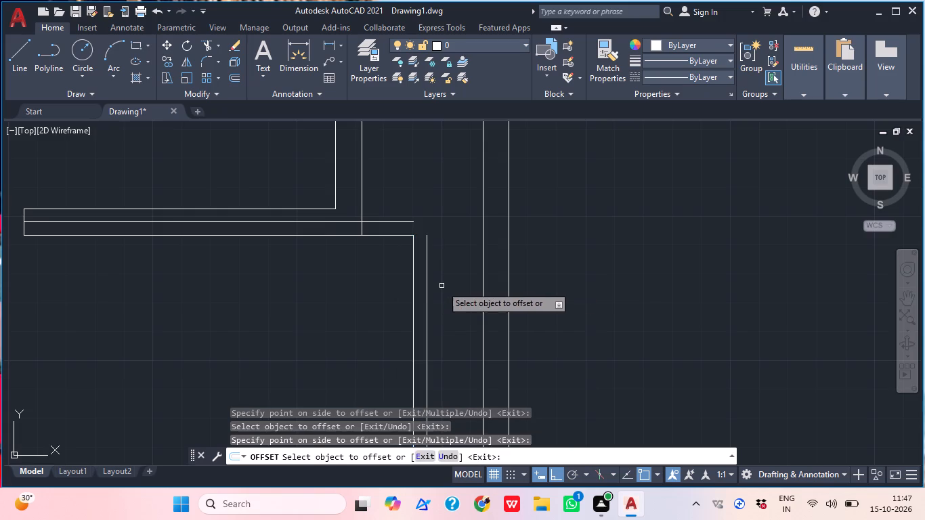
Offset the projection's lower edge downward by 4.5".
{"action": "middle_click_drag", "start_coordinate": [440, 284], "coordinate": [460, 133]}
{"action": "scroll", "coordinate": [427, 193], "scroll_direction": "down", "scroll_amount": 3}
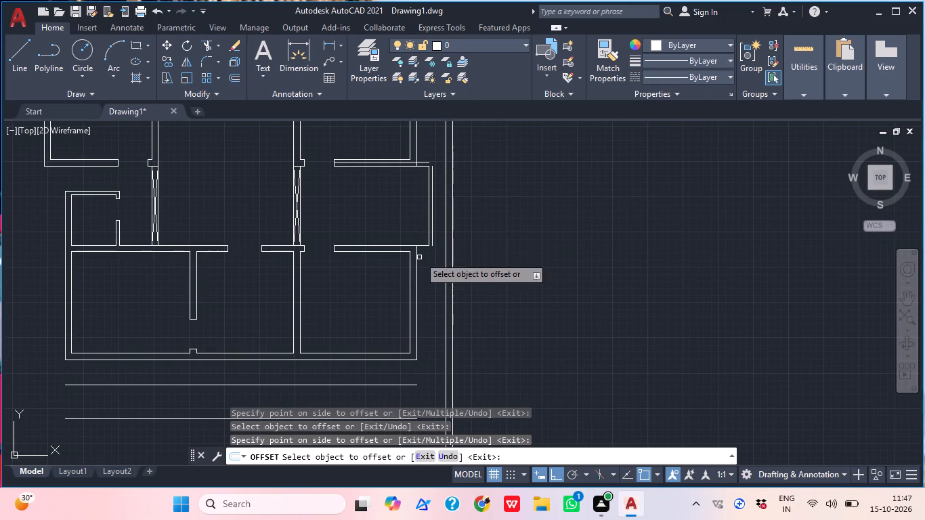
{"action": "scroll", "coordinate": [419, 232], "scroll_direction": "up", "scroll_amount": 3}
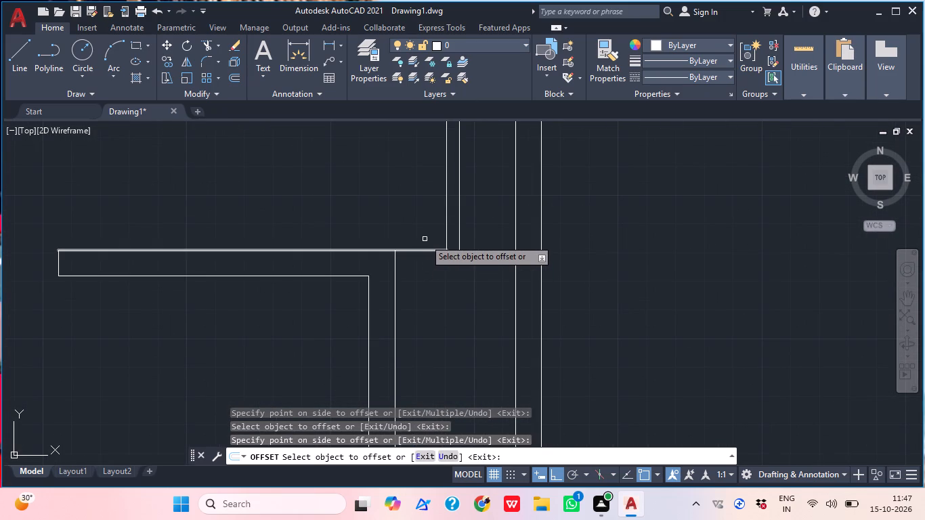
{"action": "left_click", "coordinate": [425, 251]}
{"action": "left_click", "coordinate": [428, 290]}
{"action": "middle_click_drag", "start_coordinate": [445, 307], "coordinate": [423, 329]}
{"action": "key", "text": "Escape"}
{"action": "key", "text": "e"}
{"action": "key", "text": "Escape"}
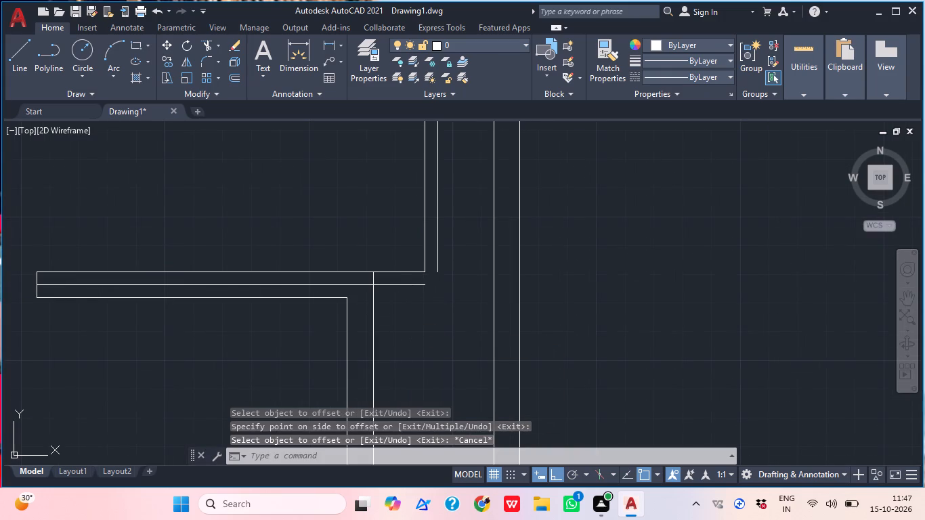
Extend the projection's 4.5" offset lines so its outer horizontal and vertical wall lines meet at the upper and lower corners.
{"action": "type", "text": "EX"}
{"action": "key", "text": "space"}
{"action": "left_click", "coordinate": [396, 278]}
{"action": "left_click", "coordinate": [403, 301]}
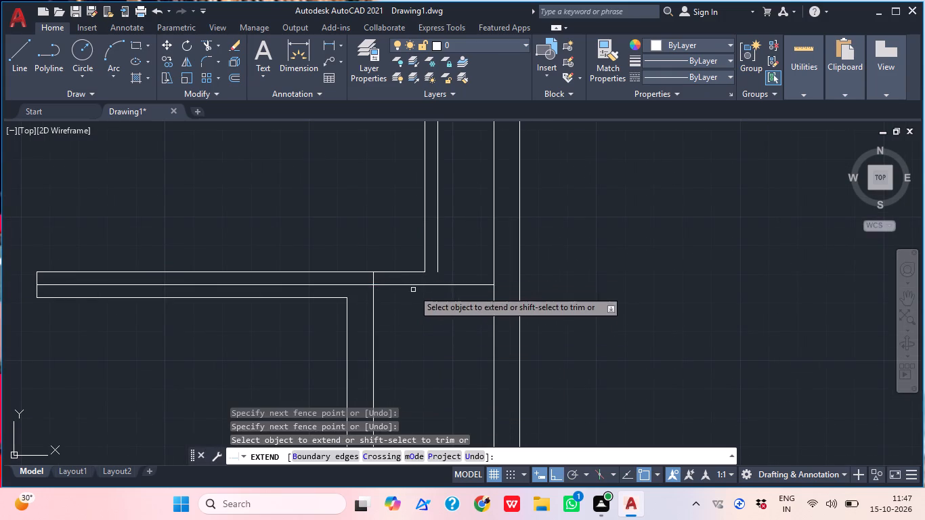
{"action": "left_click", "coordinate": [435, 259]}
{"action": "left_click", "coordinate": [454, 251]}
{"action": "middle_click_drag", "start_coordinate": [451, 221], "coordinate": [438, 399]}
{"action": "scroll", "coordinate": [448, 371], "scroll_direction": "down", "scroll_amount": 1}
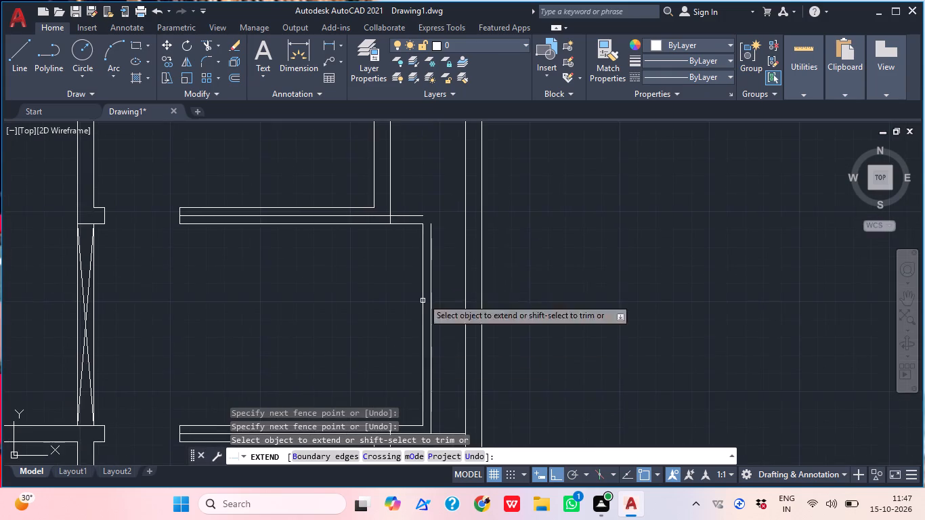
{"action": "scroll", "coordinate": [402, 215], "scroll_direction": "up", "scroll_amount": 2}
{"action": "left_click", "coordinate": [420, 224]}
{"action": "left_click", "coordinate": [425, 202]}
{"action": "left_click", "coordinate": [494, 307]}
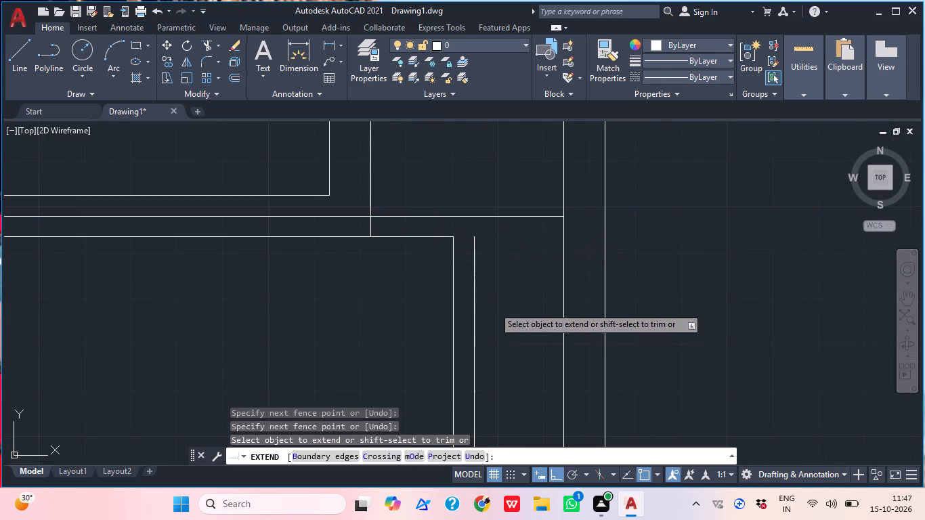
{"action": "left_click", "coordinate": [472, 292]}
{"action": "middle_click_drag", "start_coordinate": [489, 282], "coordinate": [516, 296]}
{"action": "key", "text": "Escape"}
Trim the projection's outer horizontal lines inside the 9" walls and where they overrun the outer vertical line.
{"action": "key", "text": "t"}
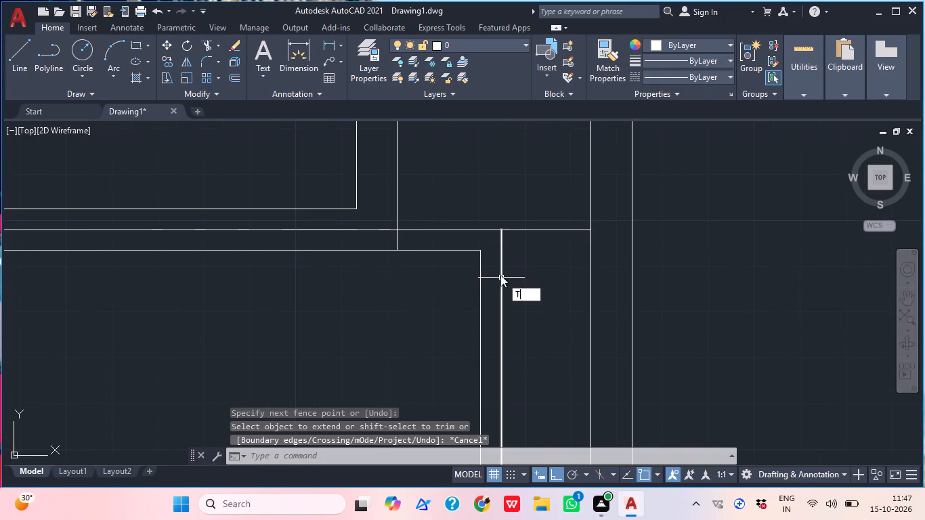
{"action": "type", "text": "R"}
{"action": "key", "text": "space"}
{"action": "left_click", "coordinate": [356, 238]}
{"action": "left_click", "coordinate": [368, 219]}
{"action": "scroll", "coordinate": [404, 180], "scroll_direction": "down", "scroll_amount": 4}
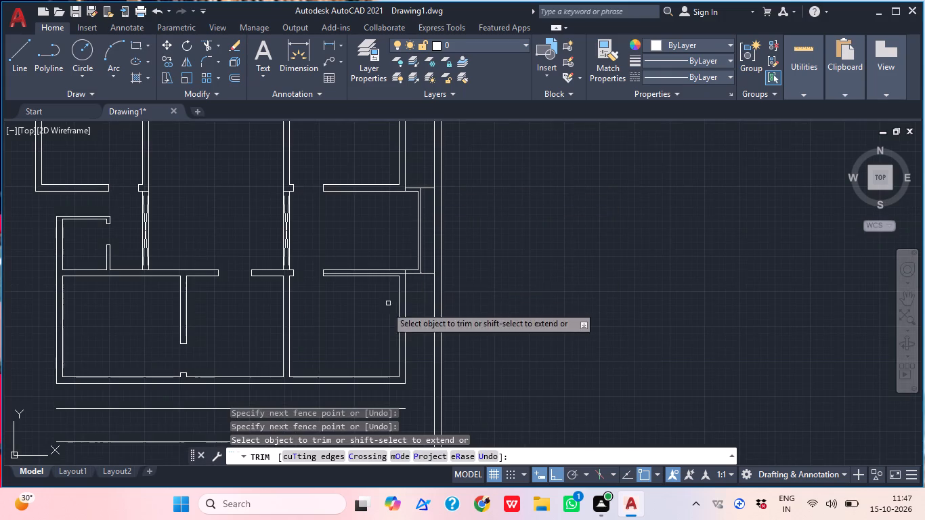
{"action": "scroll", "coordinate": [408, 265], "scroll_direction": "up", "scroll_amount": 3}
{"action": "scroll", "coordinate": [328, 301], "scroll_direction": "up", "scroll_amount": 1}
{"action": "left_click", "coordinate": [376, 297]}
{"action": "left_click", "coordinate": [383, 289]}
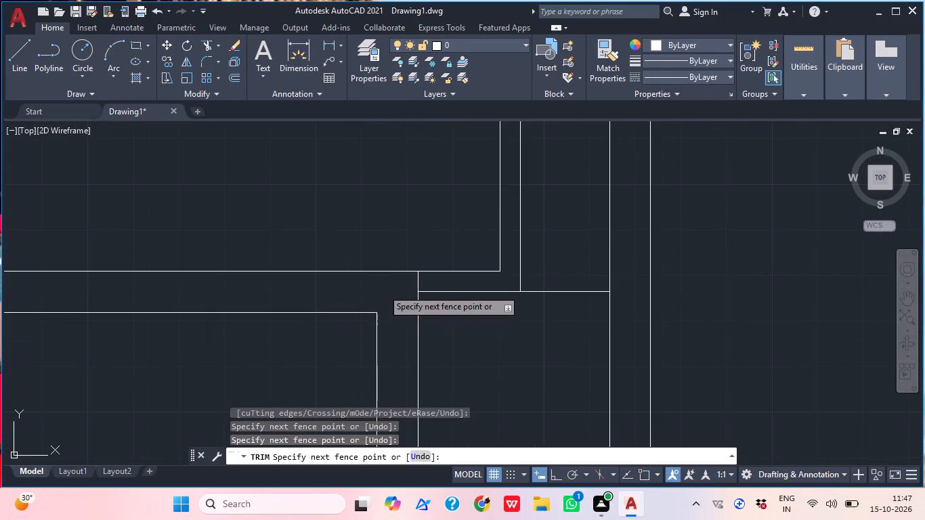
{"action": "scroll", "coordinate": [381, 288], "scroll_direction": "down", "scroll_amount": 3}
{"action": "left_click", "coordinate": [421, 311]}
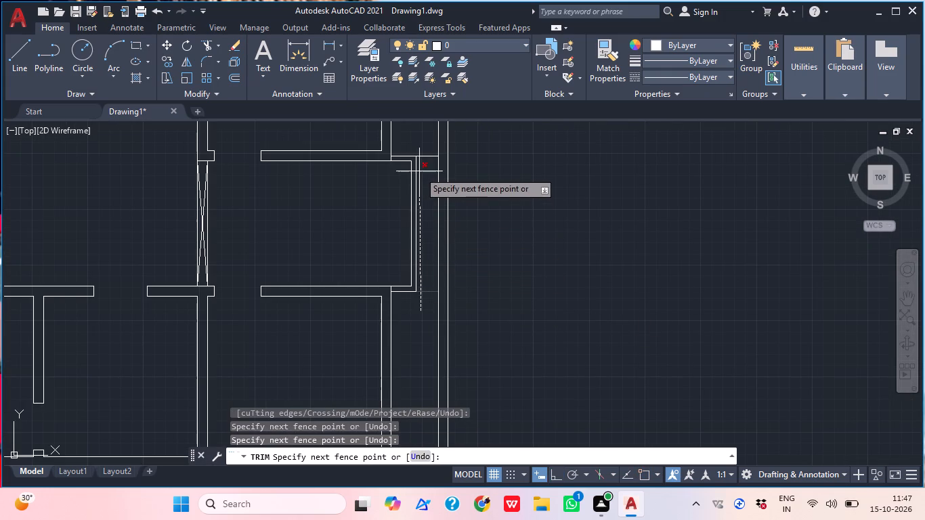
{"action": "left_click_drag", "start_coordinate": [421, 136], "coordinate": [422, 145]}
Trim the short exterior wall stubs at the projection's upper and lower junctions to join the 4.5" and 9" walls.
{"action": "middle_click_drag", "start_coordinate": [402, 248], "coordinate": [445, 305]}
{"action": "scroll", "coordinate": [429, 230], "scroll_direction": "up", "scroll_amount": 3}
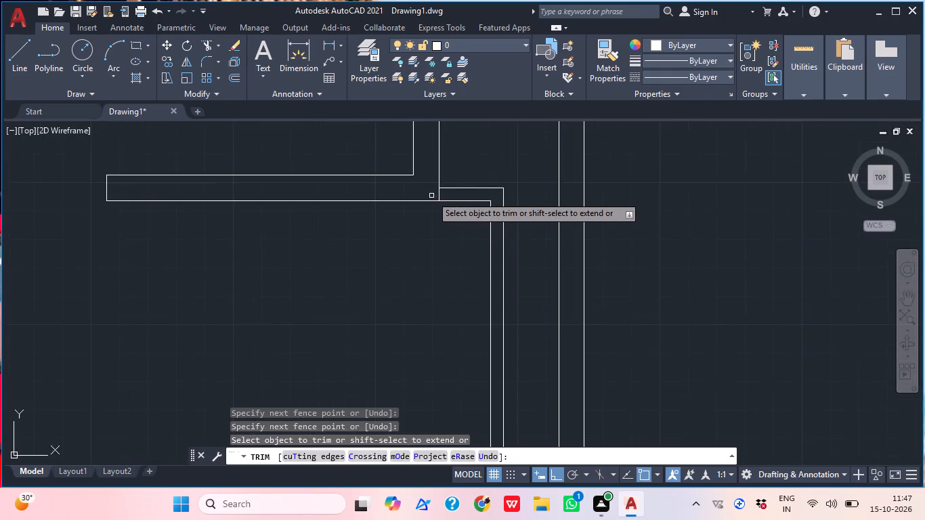
{"action": "scroll", "coordinate": [435, 192], "scroll_direction": "up", "scroll_amount": 2}
{"action": "left_click", "coordinate": [435, 190]}
{"action": "left_click", "coordinate": [460, 197]}
{"action": "scroll", "coordinate": [515, 138], "scroll_direction": "down", "scroll_amount": 5}
{"action": "middle_click", "coordinate": [517, 138]}
{"action": "scroll", "coordinate": [521, 318], "scroll_direction": "up", "scroll_amount": 2}
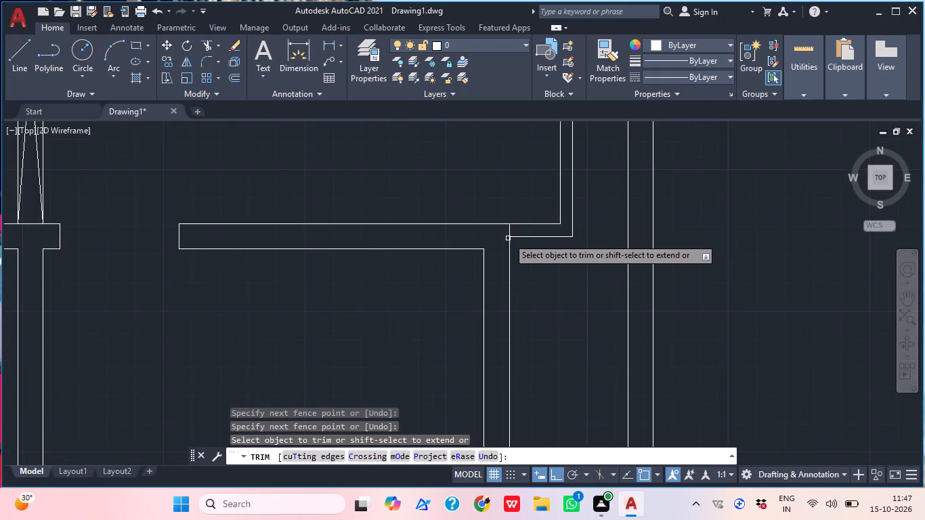
{"action": "scroll", "coordinate": [508, 236], "scroll_direction": "up", "scroll_amount": 3}
{"action": "left_click", "coordinate": [507, 231]}
{"action": "left_click", "coordinate": [532, 217]}
{"action": "scroll", "coordinate": [525, 220], "scroll_direction": "down", "scroll_amount": 4}
{"action": "middle_click_drag", "start_coordinate": [555, 241], "coordinate": [498, 336]}
{"action": "key", "text": "Escape"}
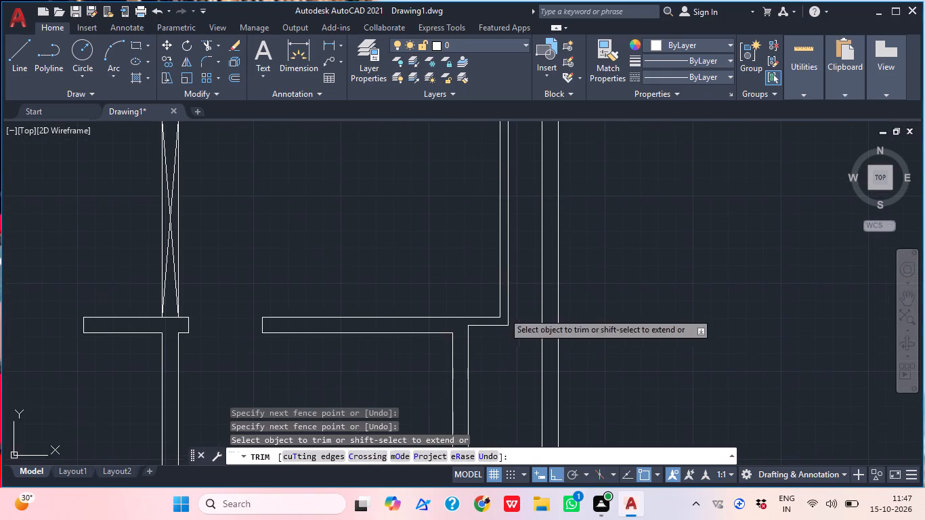
Examine the projection's wall junctions and the surrounding rooms of the floor plan.
{"action": "scroll", "coordinate": [488, 276], "scroll_direction": "down", "scroll_amount": 1}
{"action": "middle_click_drag", "start_coordinate": [489, 278], "coordinate": [523, 336]}
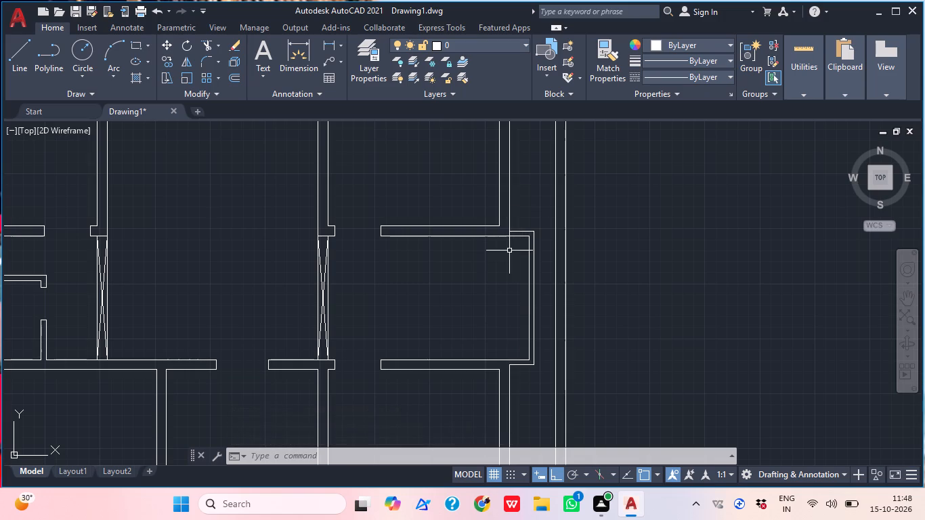
{"action": "middle_click_drag", "start_coordinate": [509, 251], "coordinate": [460, 234]}
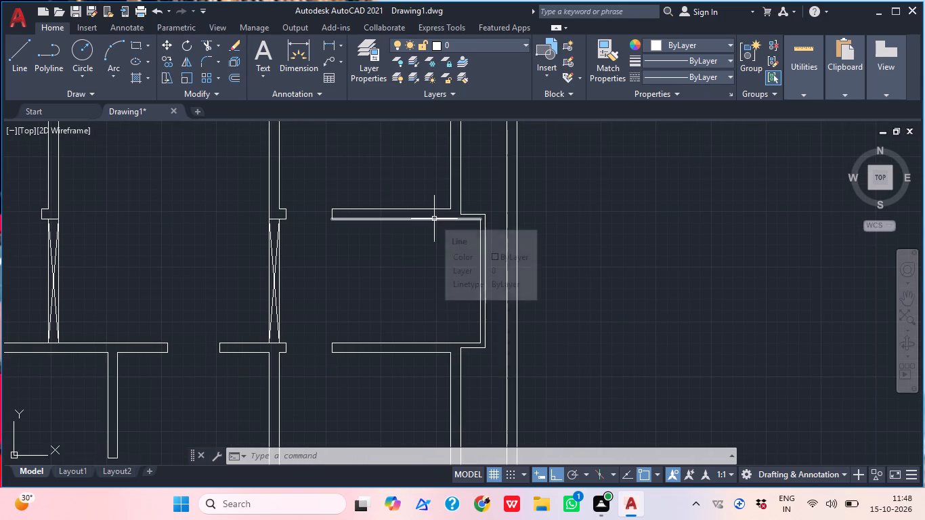
{"action": "middle_click_drag", "start_coordinate": [443, 261], "coordinate": [417, 323]}
{"action": "middle_click_drag", "start_coordinate": [488, 342], "coordinate": [519, 257]}
{"action": "middle_click_drag", "start_coordinate": [496, 297], "coordinate": [504, 321]}
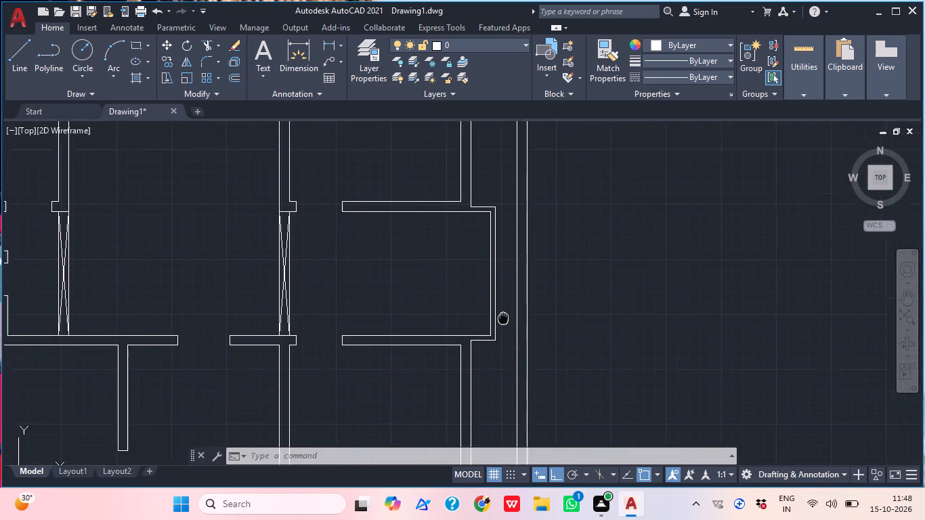
{"action": "middle_click_drag", "start_coordinate": [504, 321], "coordinate": [513, 353]}
{"action": "scroll", "coordinate": [437, 318], "scroll_direction": "down", "scroll_amount": 1}
{"action": "middle_click_drag", "start_coordinate": [440, 319], "coordinate": [476, 388]}
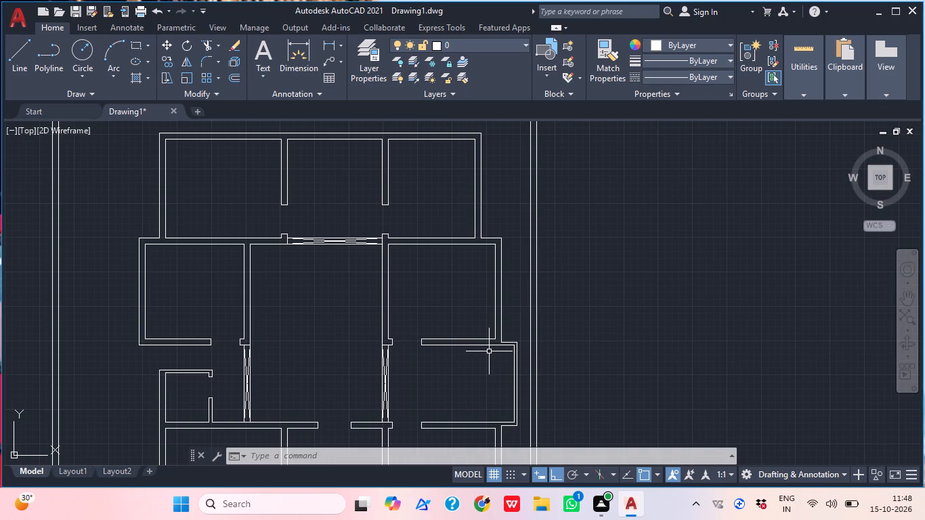
{"action": "middle_click_drag", "start_coordinate": [486, 333], "coordinate": [487, 377]}
{"action": "scroll", "coordinate": [502, 333], "scroll_direction": "down", "scroll_amount": 1}
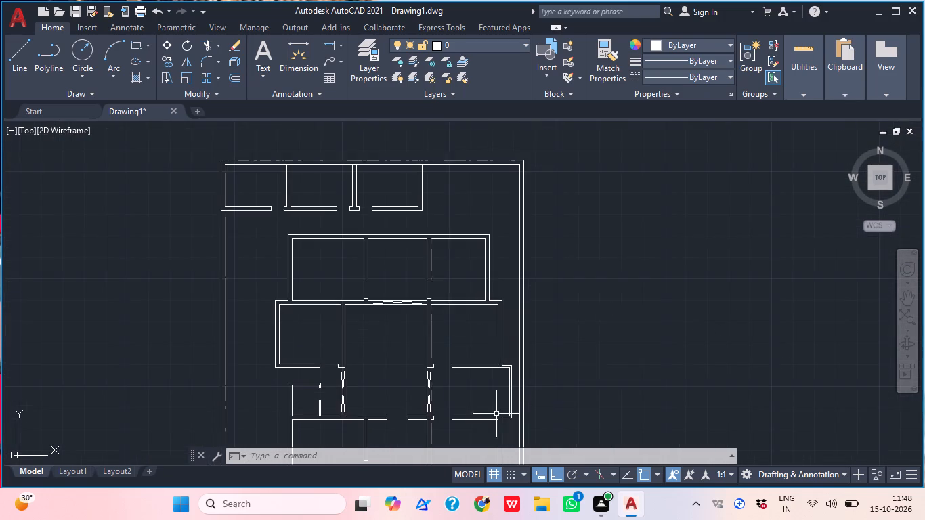
{"action": "middle_click_drag", "start_coordinate": [493, 416], "coordinate": [484, 364]}
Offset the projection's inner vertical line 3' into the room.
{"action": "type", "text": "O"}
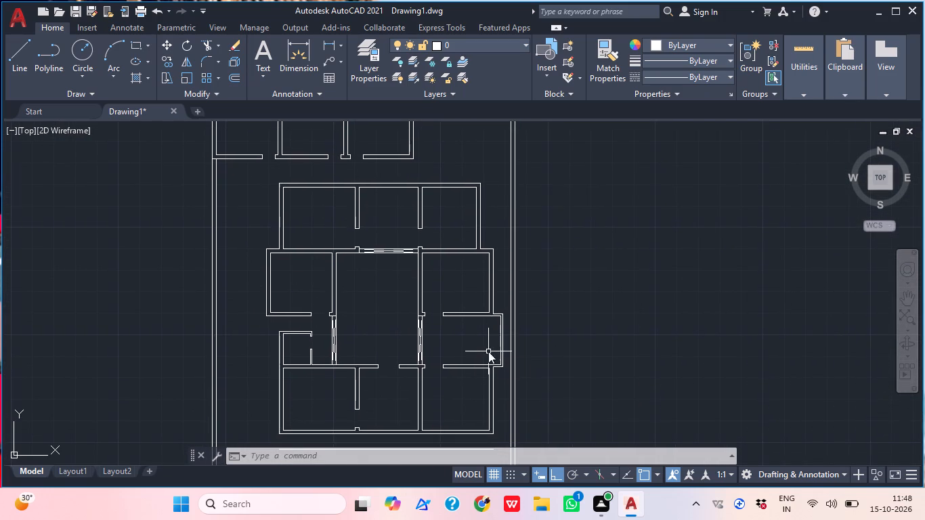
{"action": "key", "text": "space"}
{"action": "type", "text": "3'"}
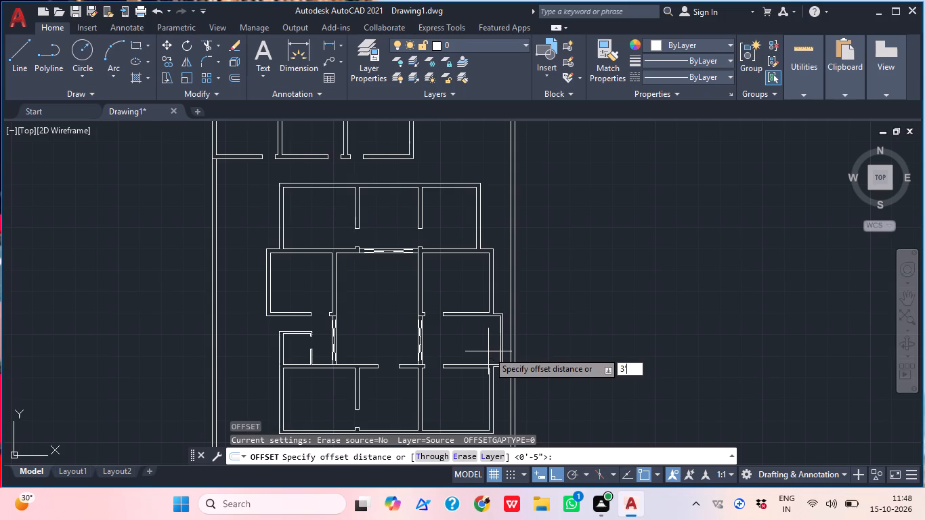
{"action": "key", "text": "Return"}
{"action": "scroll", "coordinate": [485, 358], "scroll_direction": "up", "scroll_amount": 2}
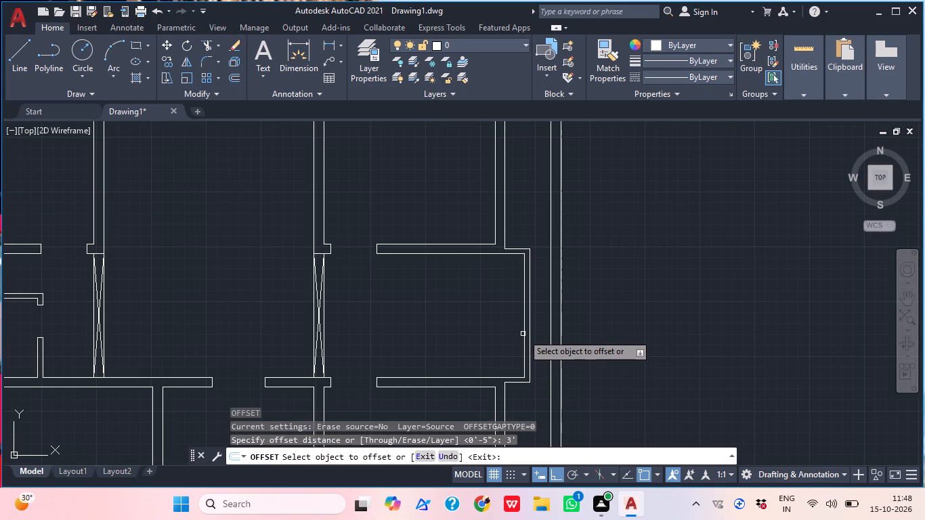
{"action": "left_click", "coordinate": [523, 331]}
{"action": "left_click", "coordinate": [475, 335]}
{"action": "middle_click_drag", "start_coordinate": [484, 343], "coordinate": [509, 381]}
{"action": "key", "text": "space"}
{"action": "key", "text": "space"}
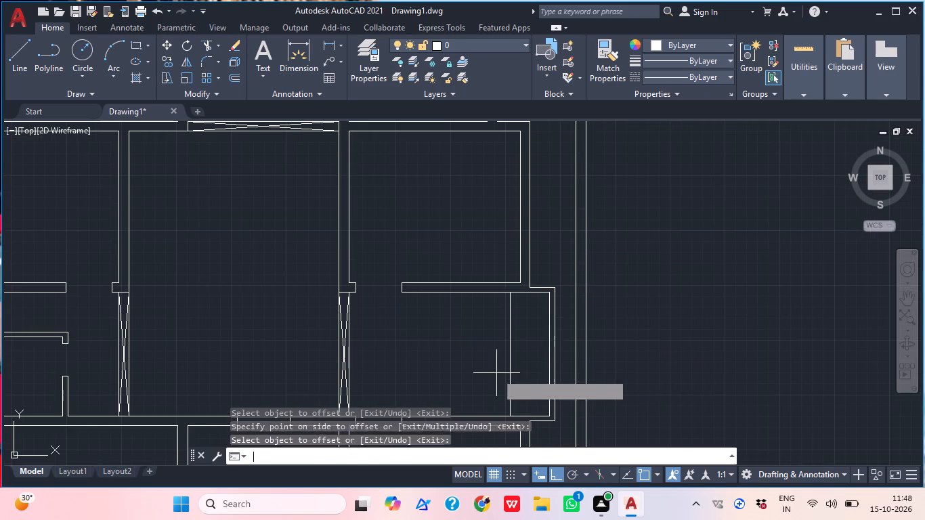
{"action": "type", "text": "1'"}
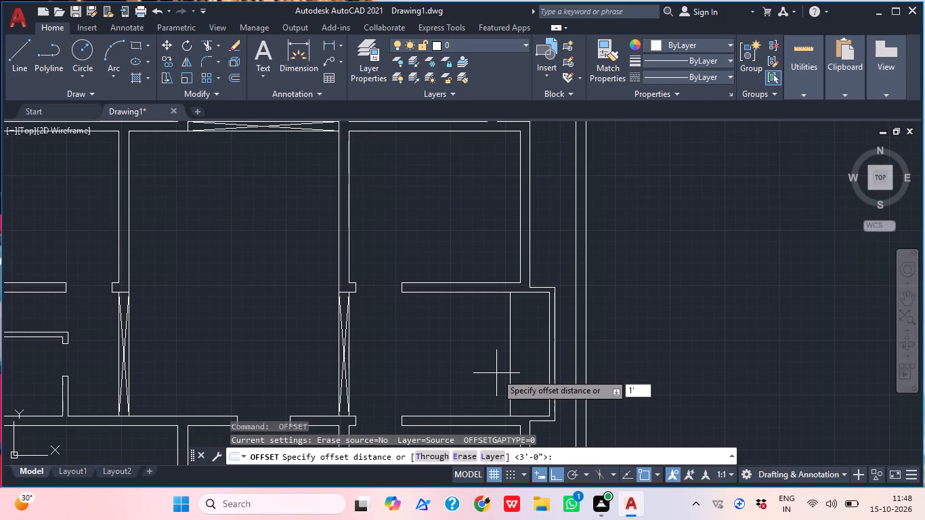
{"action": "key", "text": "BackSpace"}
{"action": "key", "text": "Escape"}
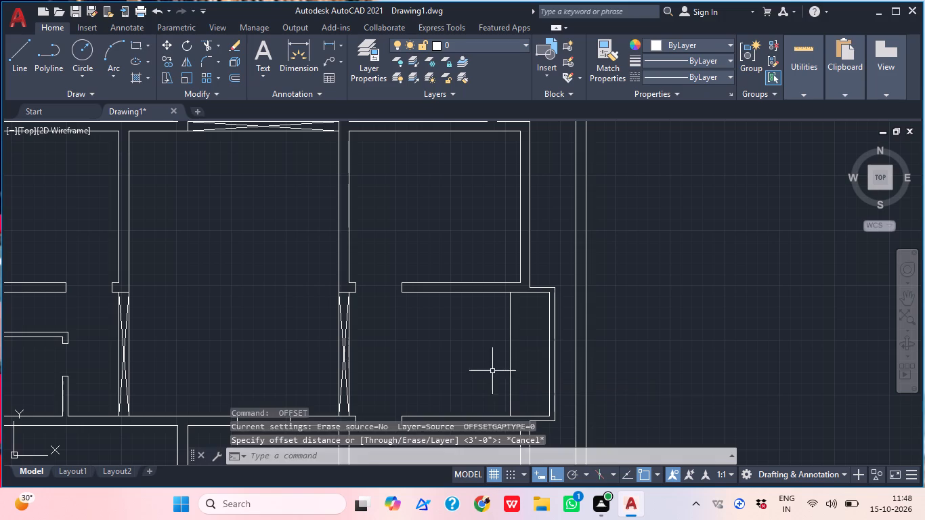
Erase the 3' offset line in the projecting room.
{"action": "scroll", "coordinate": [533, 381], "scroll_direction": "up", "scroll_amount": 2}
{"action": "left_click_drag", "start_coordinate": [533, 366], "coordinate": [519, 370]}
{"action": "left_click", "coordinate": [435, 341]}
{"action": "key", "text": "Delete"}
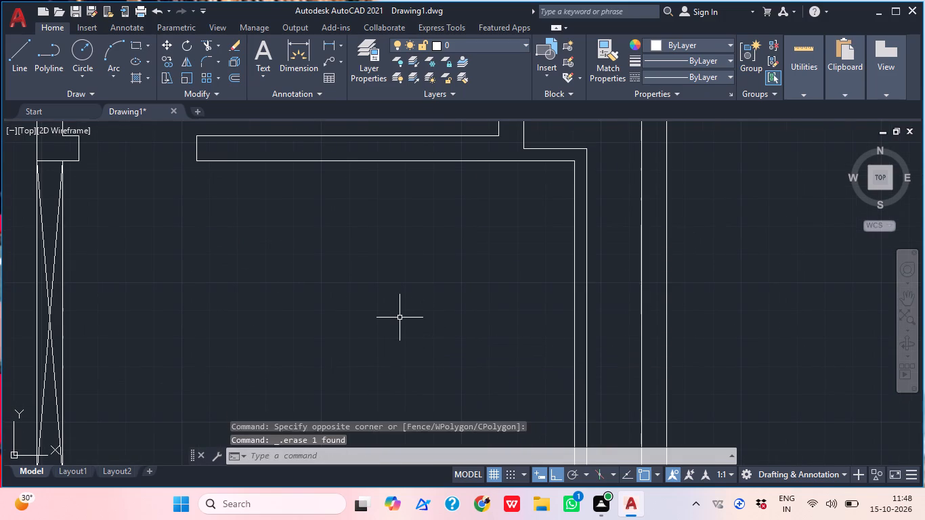
Offset the projection's inner vertical line 4' into the room to mark the stair landing.
{"action": "type", "text": "O"}
{"action": "key", "text": "space"}
{"action": "type", "text": "4'"}
{"action": "key", "text": "Return"}
{"action": "left_click", "coordinate": [578, 337]}
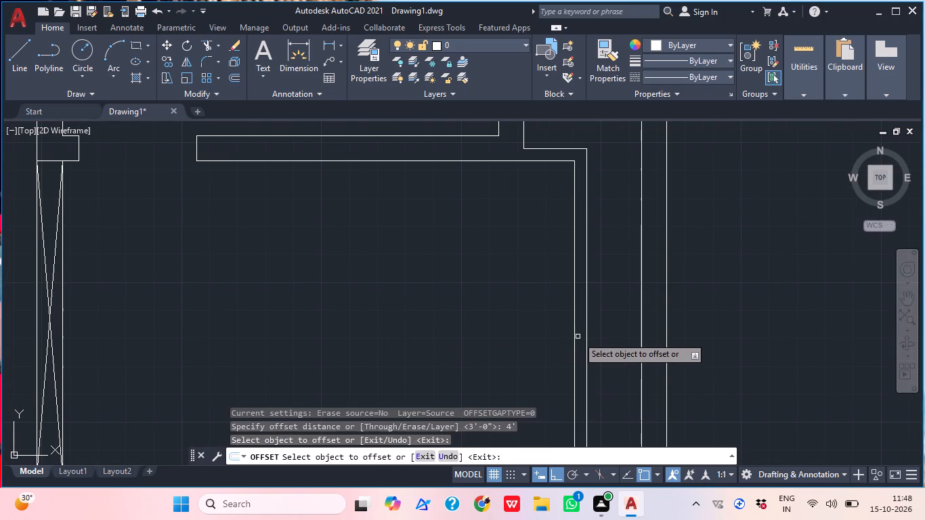
{"action": "left_click", "coordinate": [573, 333]}
{"action": "left_click", "coordinate": [461, 334]}
{"action": "middle_click_drag", "start_coordinate": [467, 323], "coordinate": [473, 318]}
{"action": "scroll", "coordinate": [467, 323], "scroll_direction": "down", "scroll_amount": 2}
{"action": "middle_click_drag", "start_coordinate": [478, 311], "coordinate": [494, 347]}
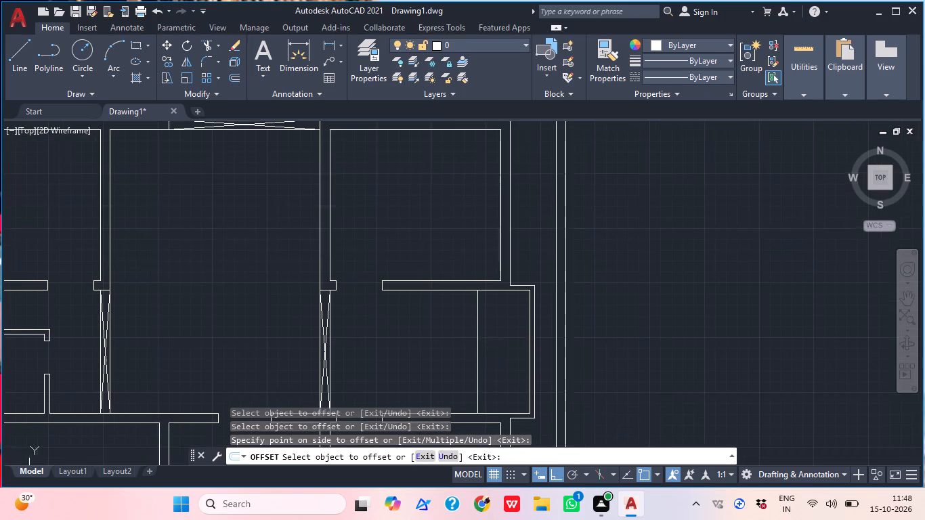
{"action": "key", "text": "space"}
Offset the 4' landing line successively by 1' toward the room's door opening, creating seven stair tread lines.
{"action": "key", "text": "space"}
{"action": "type", "text": "1'"}
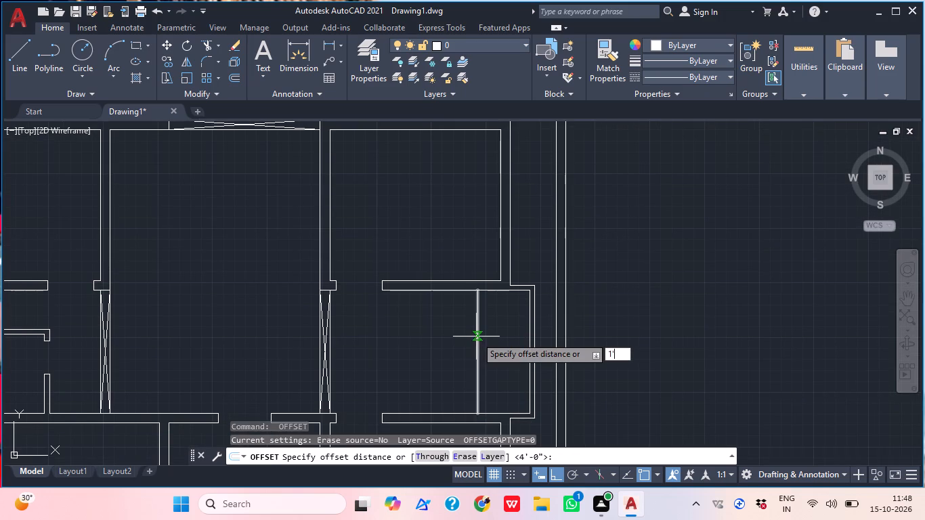
{"action": "key", "text": "Return"}
{"action": "left_click", "coordinate": [477, 338]}
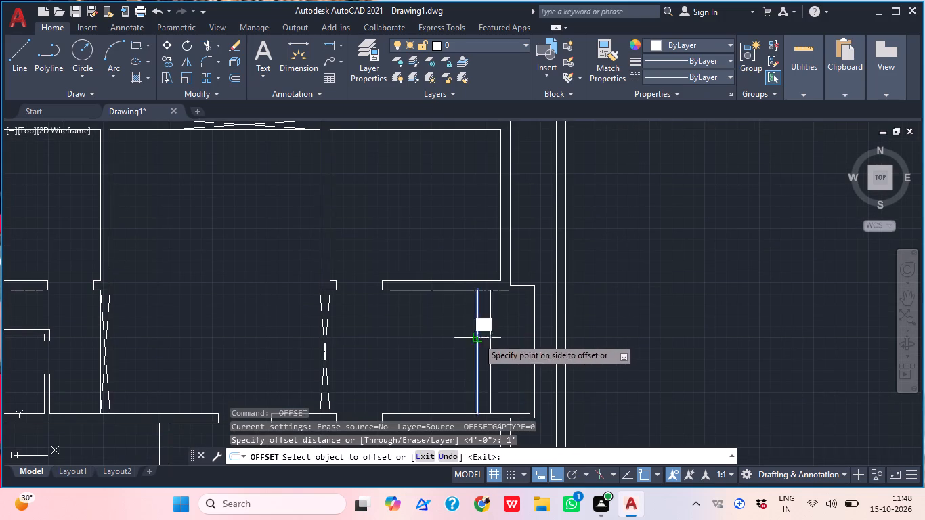
{"action": "left_click", "coordinate": [396, 341]}
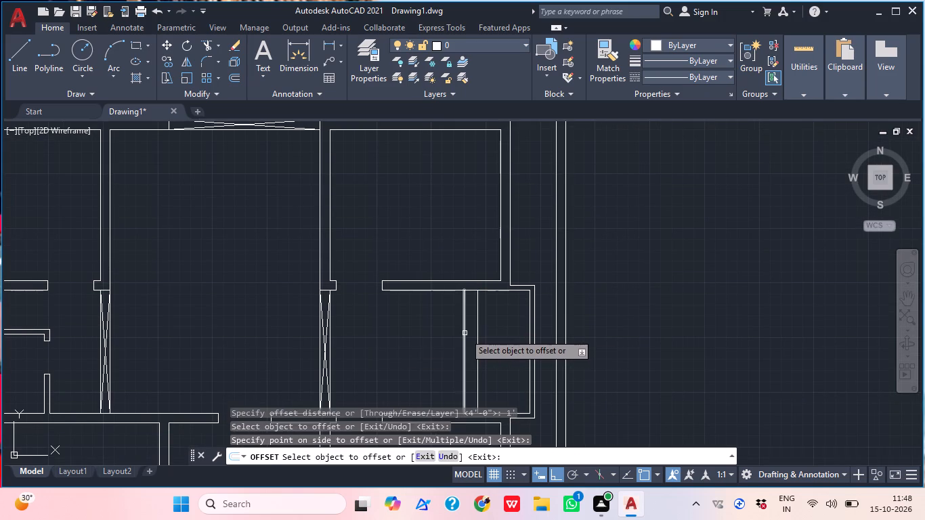
{"action": "left_click", "coordinate": [465, 333]}
{"action": "left_click", "coordinate": [412, 341]}
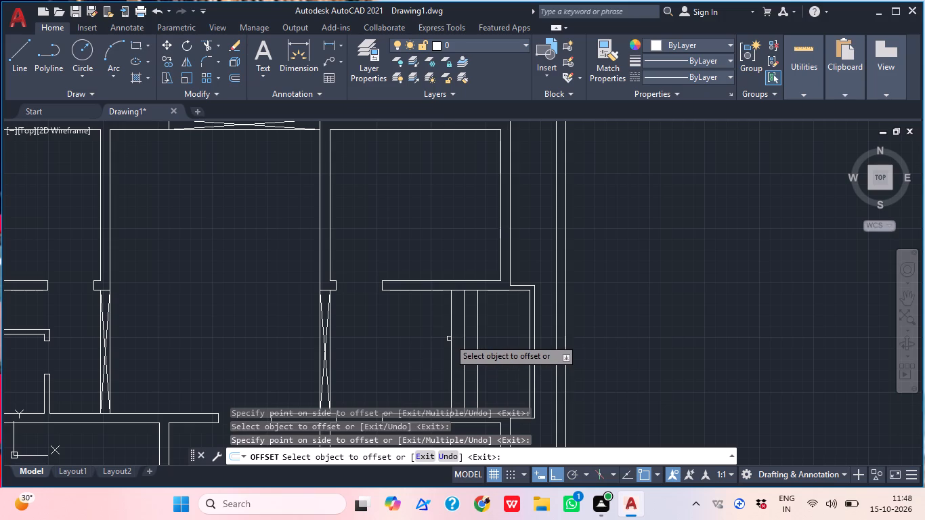
{"action": "left_click", "coordinate": [452, 338]}
{"action": "left_click", "coordinate": [408, 338]}
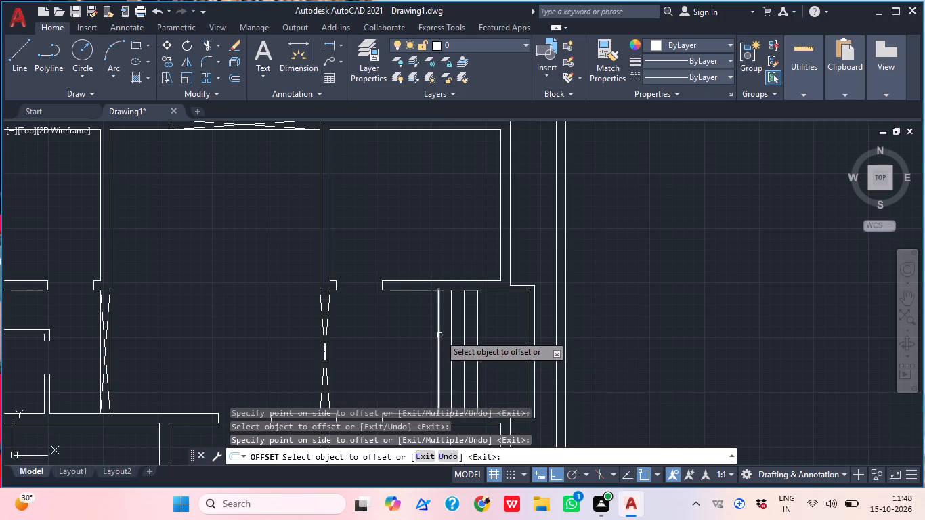
{"action": "left_click", "coordinate": [438, 334]}
{"action": "left_click", "coordinate": [388, 336]}
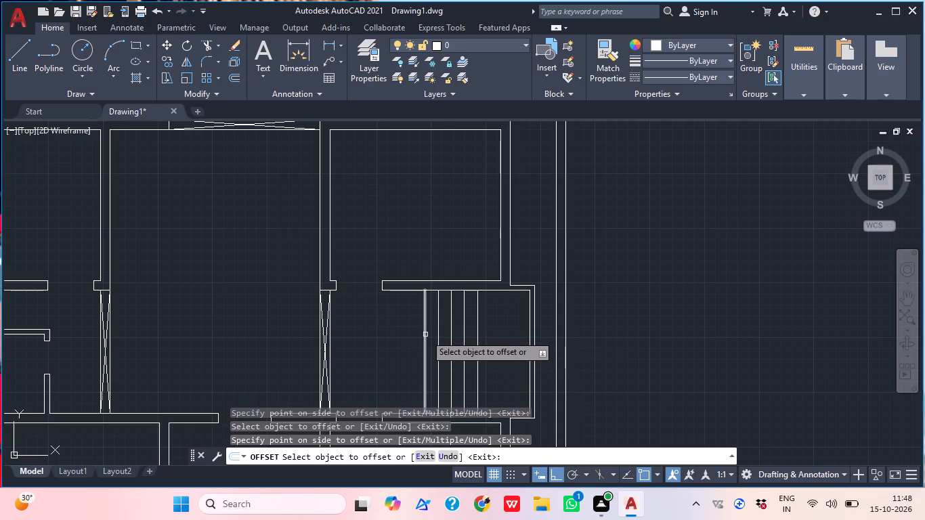
{"action": "left_click", "coordinate": [425, 334]}
{"action": "left_click", "coordinate": [368, 331]}
{"action": "left_click", "coordinate": [412, 327]}
{"action": "left_click", "coordinate": [382, 326]}
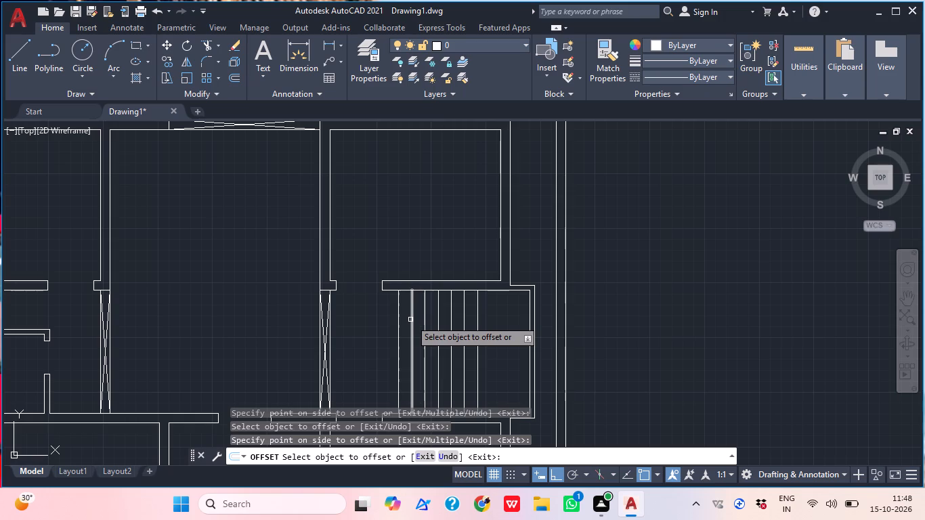
{"action": "scroll", "coordinate": [403, 303], "scroll_direction": "up", "scroll_amount": 1}
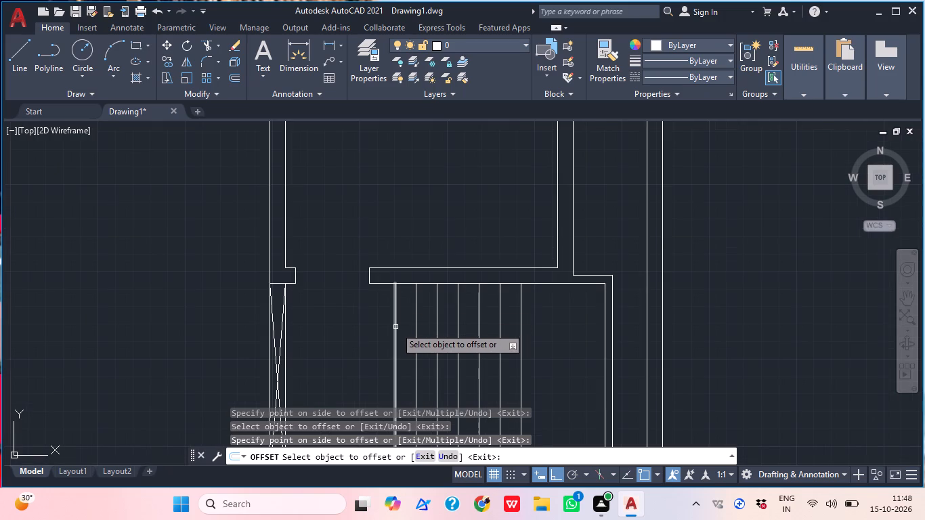
{"action": "left_click", "coordinate": [395, 327]}
{"action": "left_click", "coordinate": [360, 331]}
{"action": "middle_click_drag", "start_coordinate": [450, 306], "coordinate": [491, 259]}
{"action": "key", "text": "Escape"}
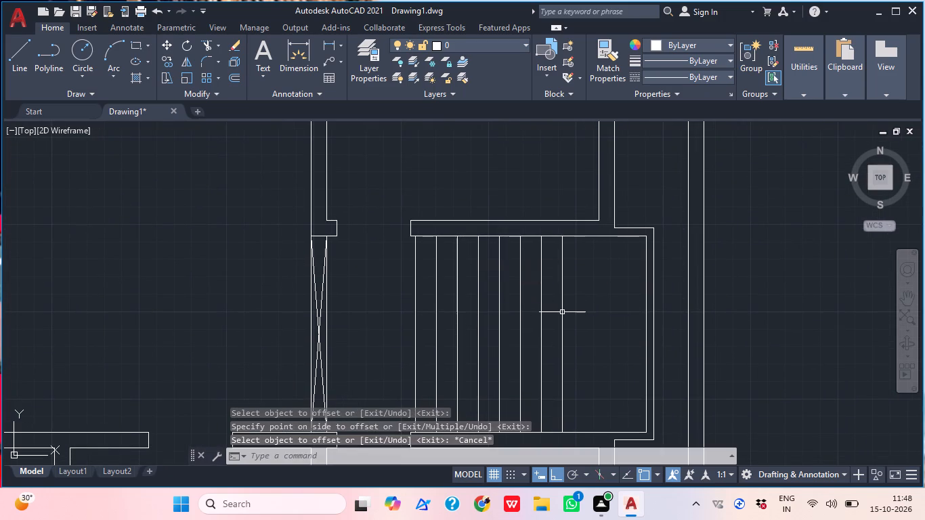
Draw a horizontal line across the stair treads, starting on the landing line 4' below the upper wall and ending at the farthest tread line.
{"action": "key", "text": "l"}
{"action": "key", "text": "space"}
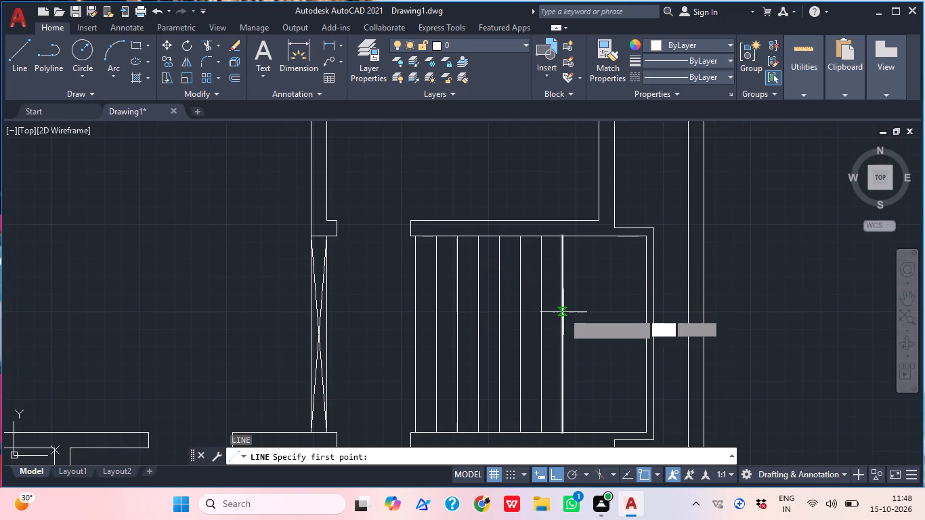
{"action": "type", "text": "TK"}
{"action": "key", "text": "space"}
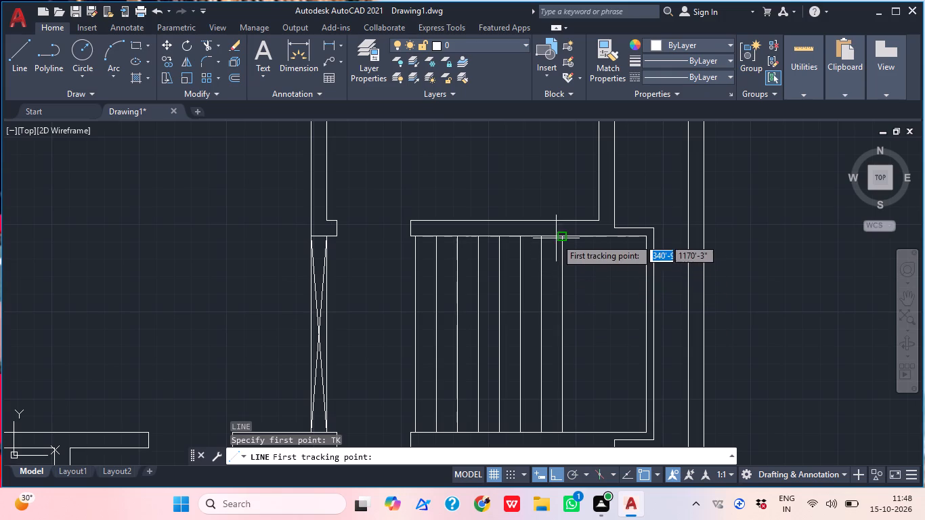
{"action": "left_click", "coordinate": [560, 238]}
{"action": "type", "text": "4'"}
{"action": "key", "text": "Return"}
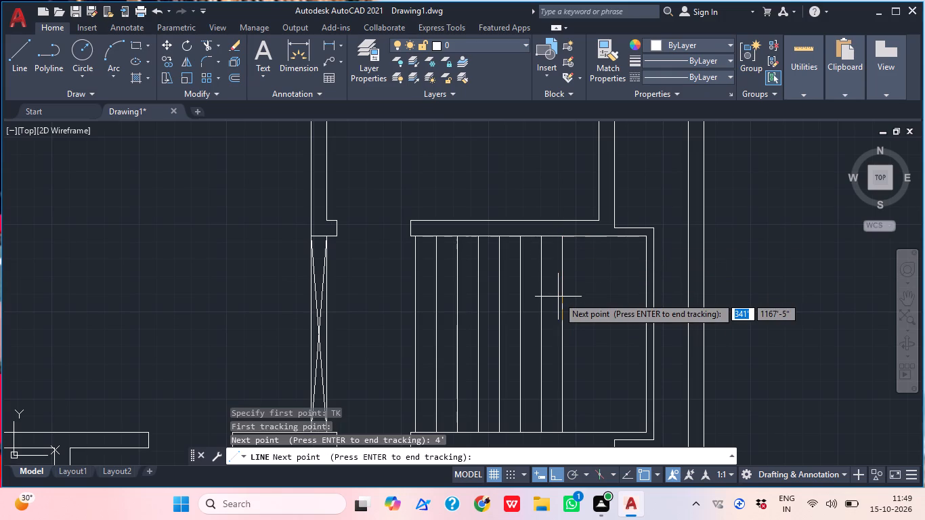
{"action": "key", "text": "Return"}
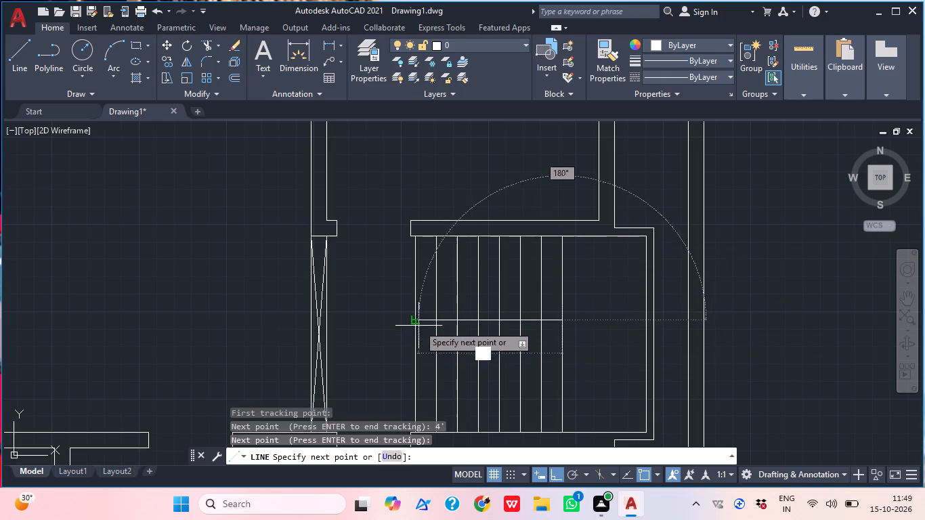
{"action": "left_click", "coordinate": [414, 318]}
{"action": "key", "text": "Escape"}
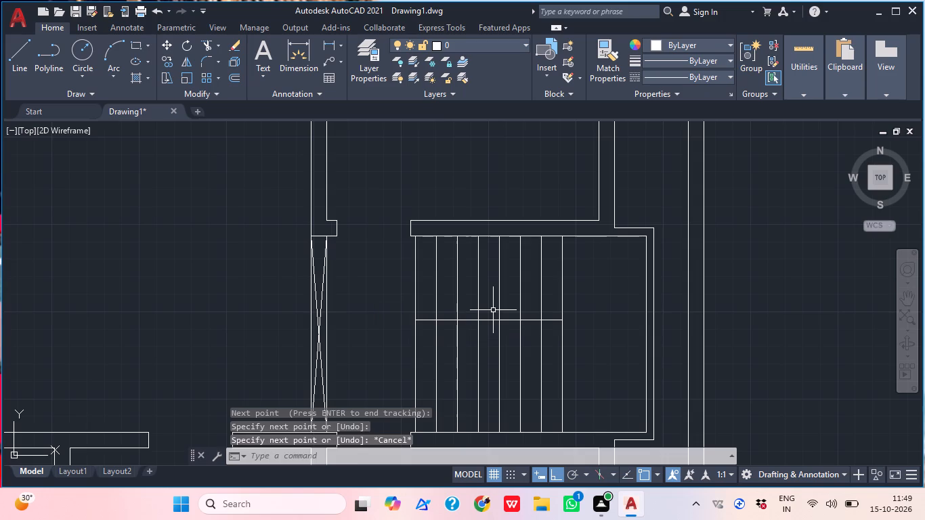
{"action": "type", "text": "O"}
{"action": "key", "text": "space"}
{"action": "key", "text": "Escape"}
Draw a second horizontal line across the treads, starting on the landing line 4' above the lower wall and ending at the farthest tread line.
{"action": "type", "text": "L"}
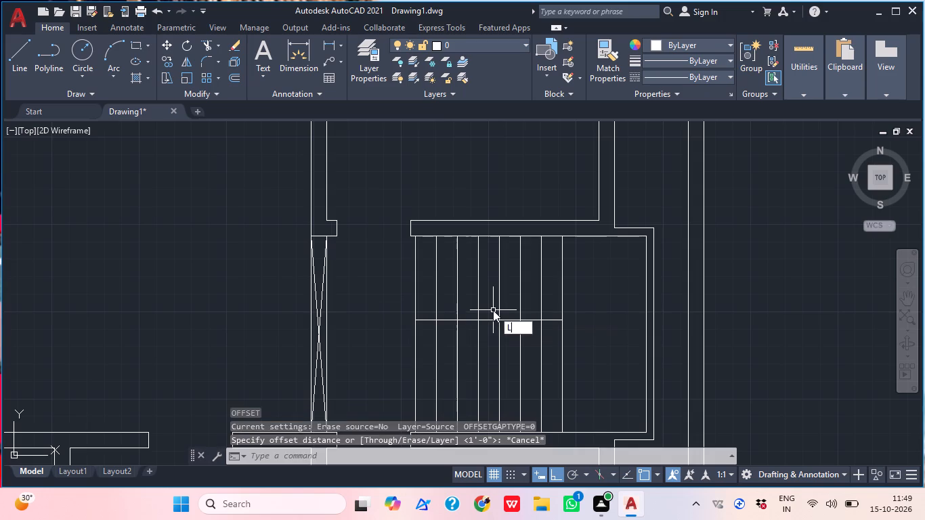
{"action": "key", "text": "space"}
{"action": "type", "text": "TK"}
{"action": "key", "text": "space"}
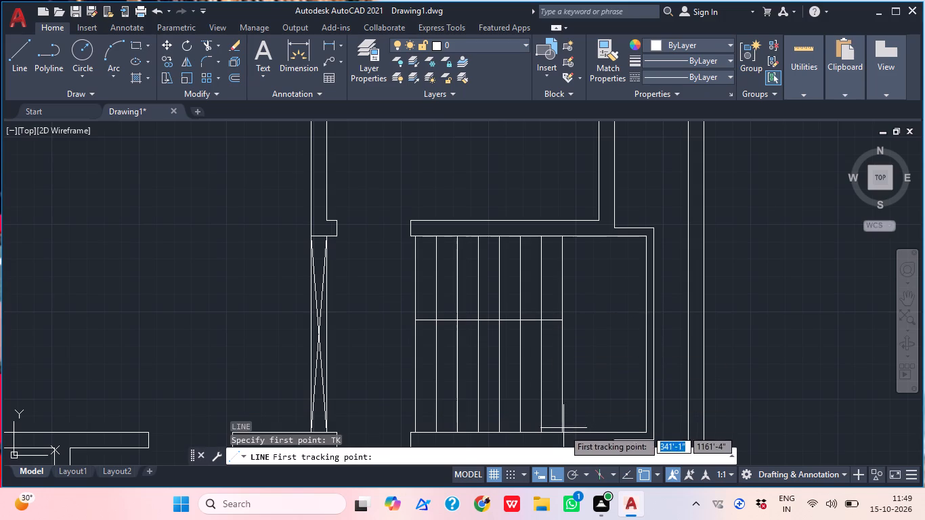
{"action": "left_click", "coordinate": [563, 437]}
{"action": "key", "text": "4"}
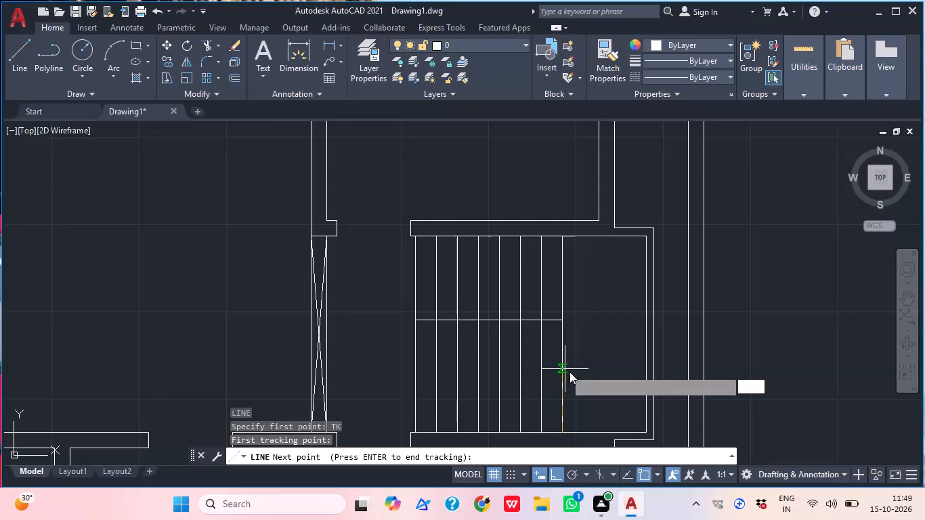
{"action": "key", "text": "apostrophe"}
{"action": "key", "text": "Return"}
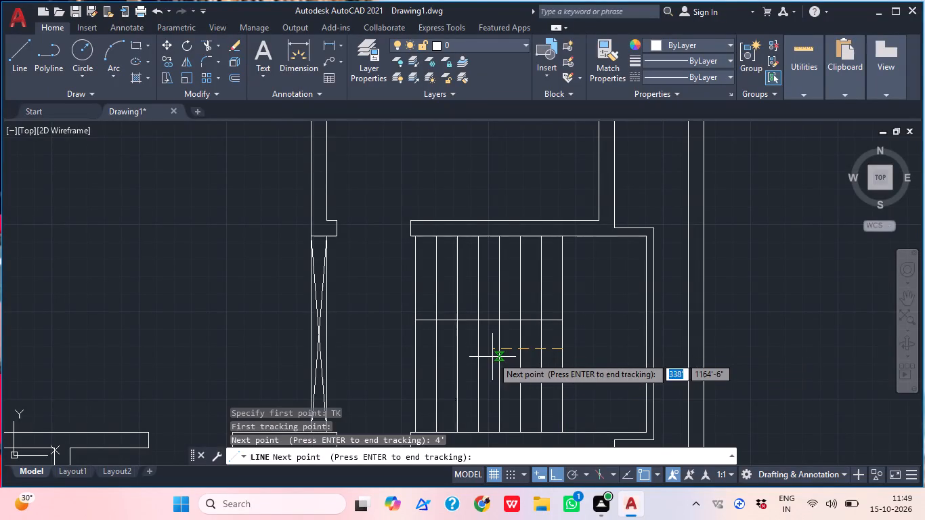
{"action": "key", "text": "Return"}
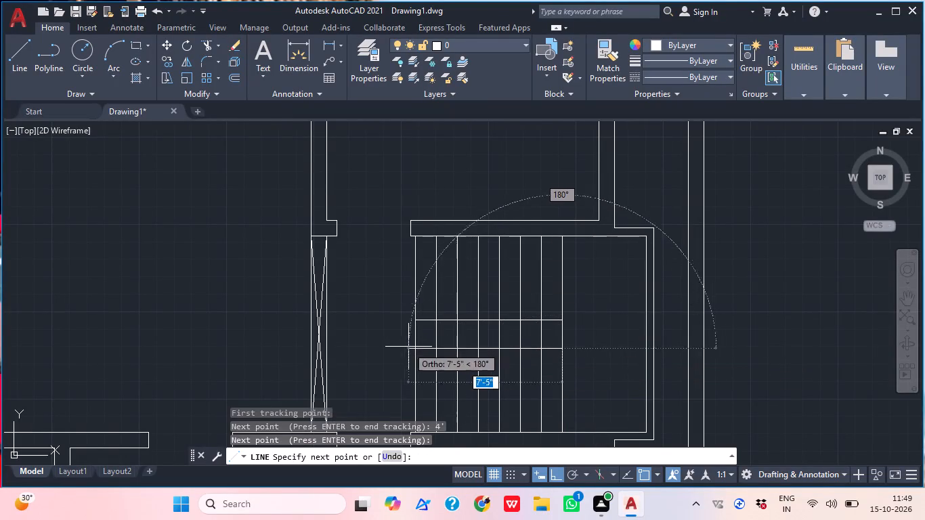
{"action": "left_click", "coordinate": [416, 350]}
{"action": "key", "text": "Escape"}
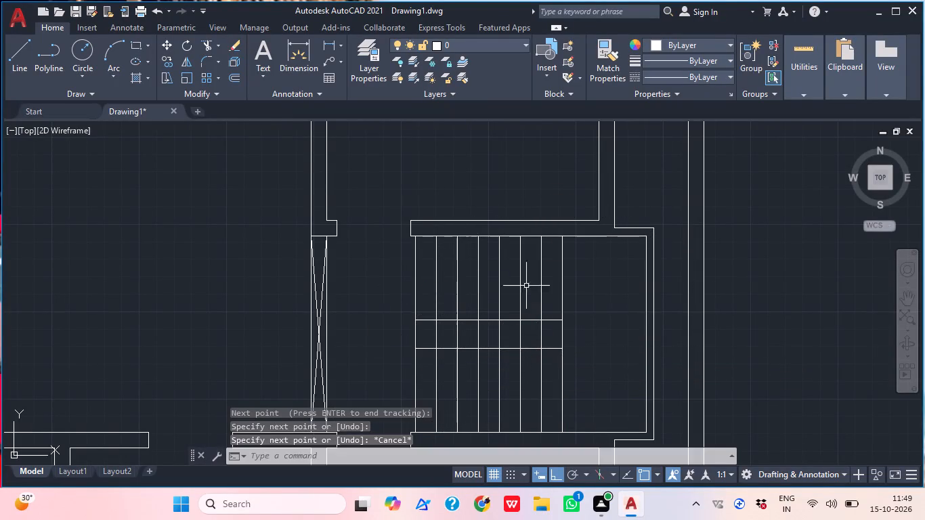
Trim the tread lines between the two horizontal flight lines, keeping the landing line whole.
{"action": "middle_click_drag", "start_coordinate": [550, 349], "coordinate": [528, 365]}
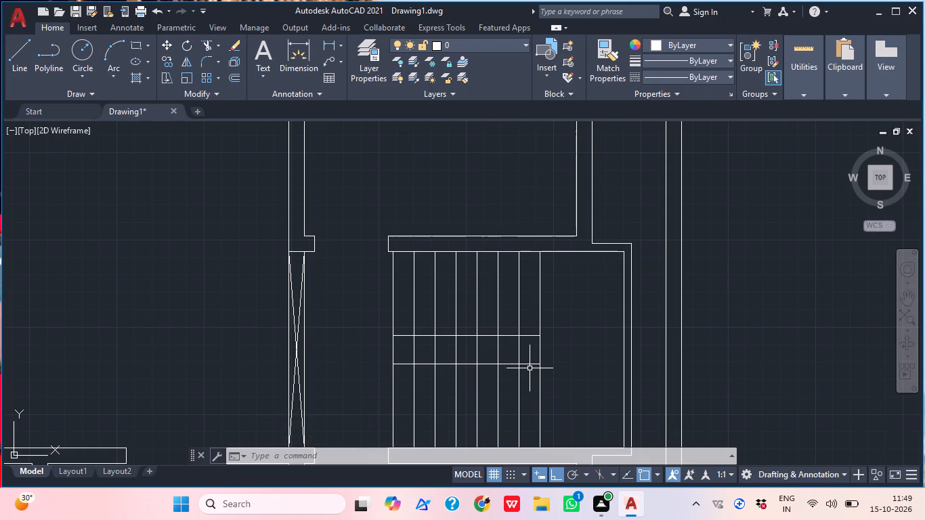
{"action": "type", "text": "TR"}
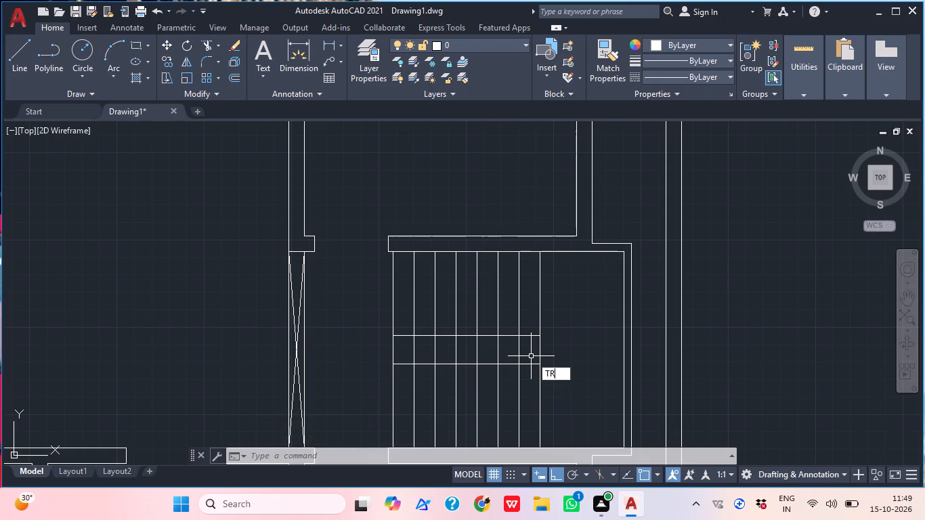
{"action": "key", "text": "space"}
{"action": "left_click", "coordinate": [524, 353]}
{"action": "left_click", "coordinate": [377, 356]}
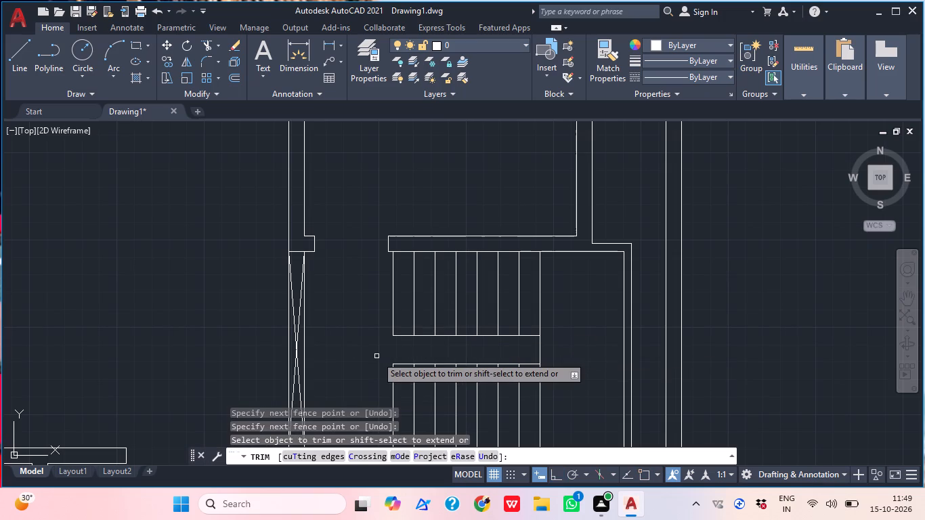
{"action": "scroll", "coordinate": [580, 309], "scroll_direction": "up", "scroll_amount": 2}
{"action": "middle_click_drag", "start_coordinate": [530, 330], "coordinate": [519, 311]}
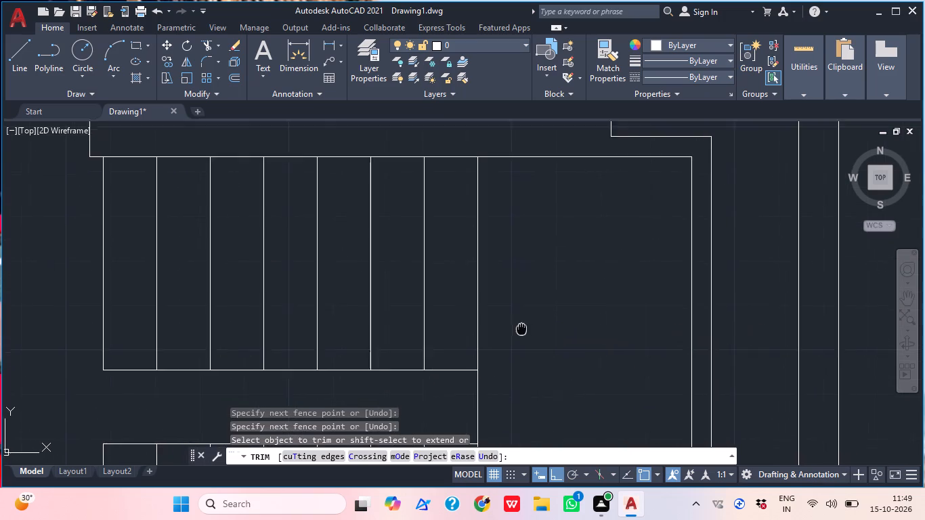
{"action": "middle_click_drag", "start_coordinate": [519, 311], "coordinate": [529, 242]}
{"action": "key", "text": "Escape"}
Offset both horizontal flight lines and the landing line by 4" into the gap between the two stair flights.
{"action": "key", "text": "o"}
{"action": "key", "text": "space"}
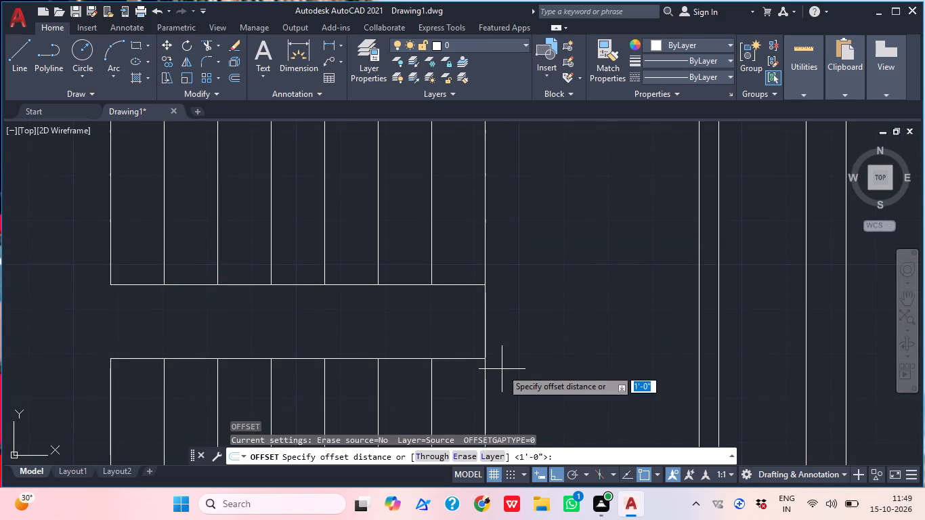
{"action": "key", "text": "4"}
{"action": "key", "text": "shift+quotedbl"}
{"action": "key", "text": "Return"}
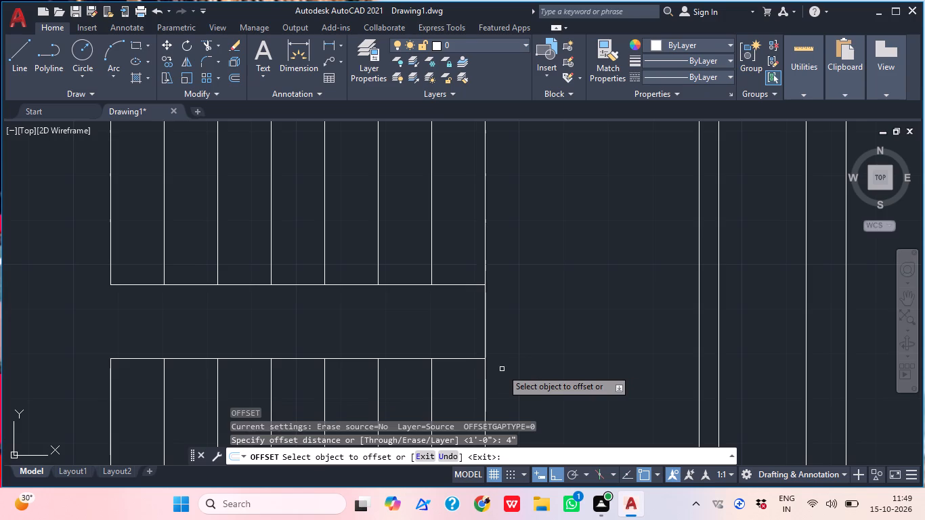
{"action": "left_click", "coordinate": [441, 360]}
{"action": "left_click", "coordinate": [433, 330]}
{"action": "left_click", "coordinate": [437, 283]}
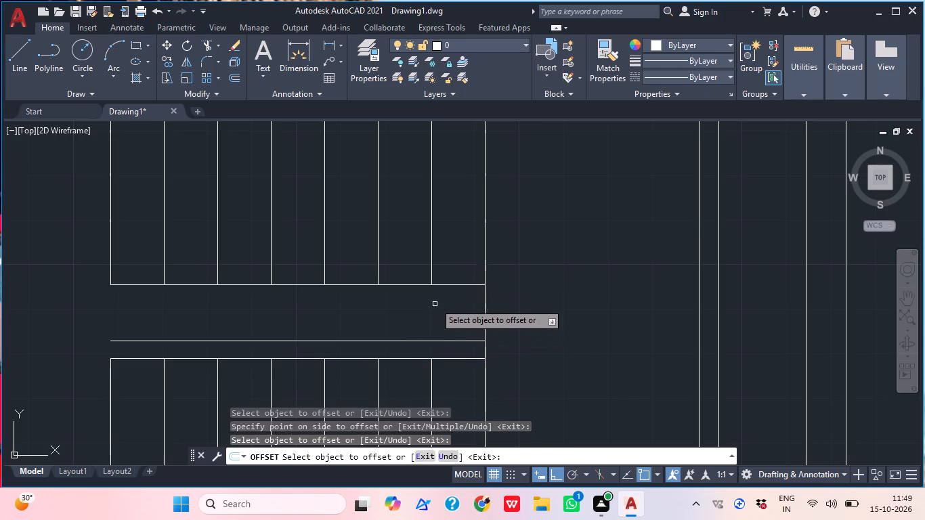
{"action": "left_click", "coordinate": [446, 283]}
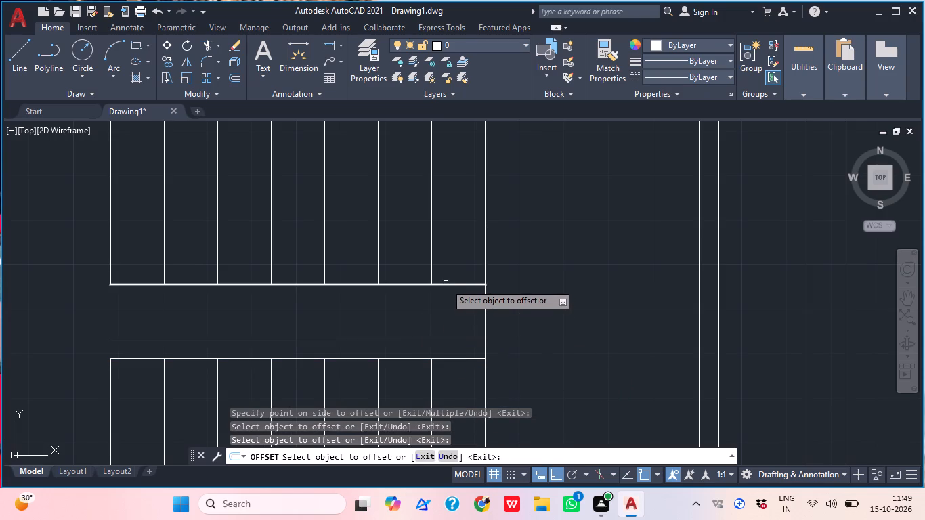
{"action": "left_click", "coordinate": [445, 285]}
{"action": "left_click", "coordinate": [424, 309]}
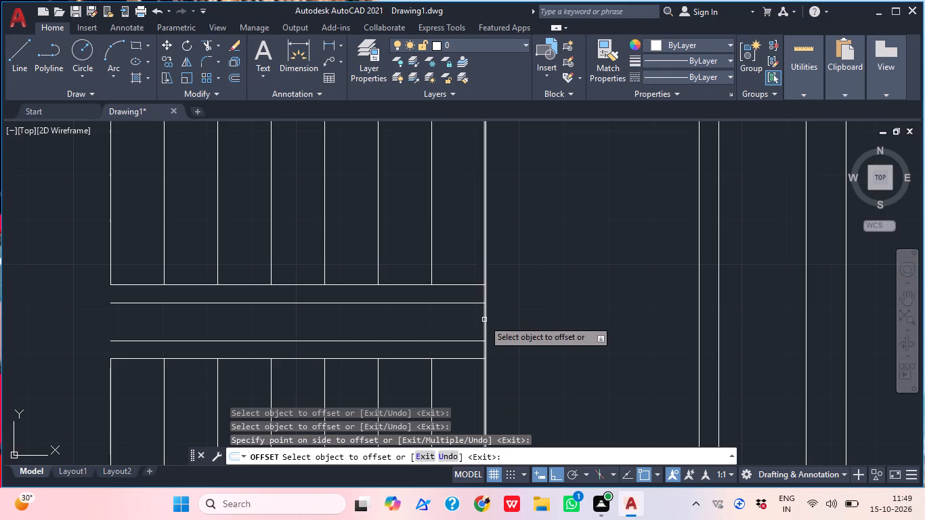
{"action": "left_click", "coordinate": [486, 329]}
{"action": "left_click", "coordinate": [425, 328]}
{"action": "middle_click_drag", "start_coordinate": [467, 332], "coordinate": [521, 337]}
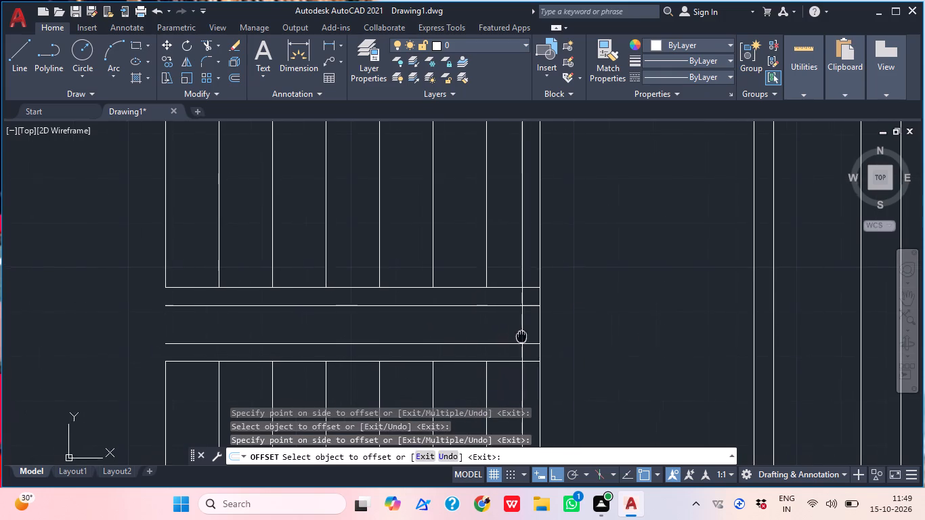
{"action": "middle_click_drag", "start_coordinate": [521, 337], "coordinate": [523, 337]}
{"action": "key", "text": "Escape"}
Trim the landing line's 4" offset copy where it runs through the upper and lower flights.
{"action": "key", "text": "t"}
{"action": "type", "text": "R"}
{"action": "key", "text": "space"}
{"action": "left_click", "coordinate": [512, 277]}
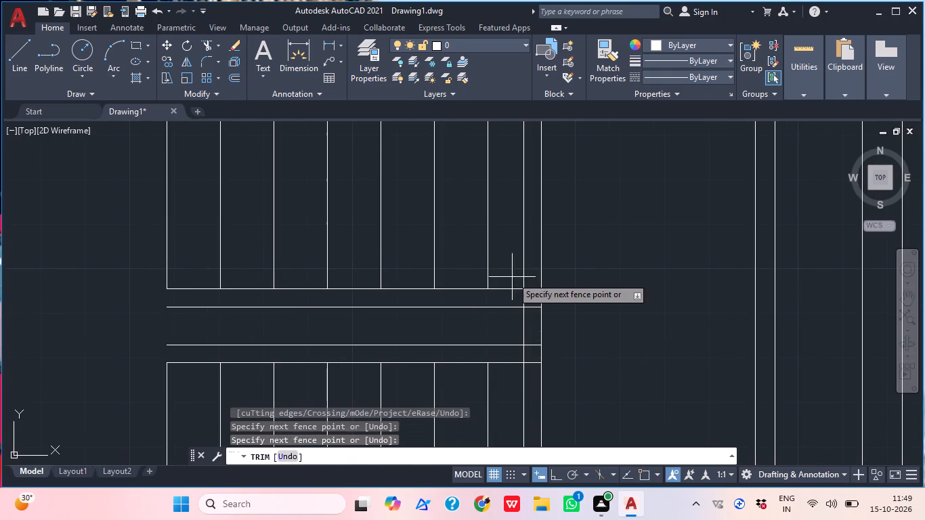
{"action": "left_click", "coordinate": [527, 272]}
{"action": "left_click", "coordinate": [525, 397]}
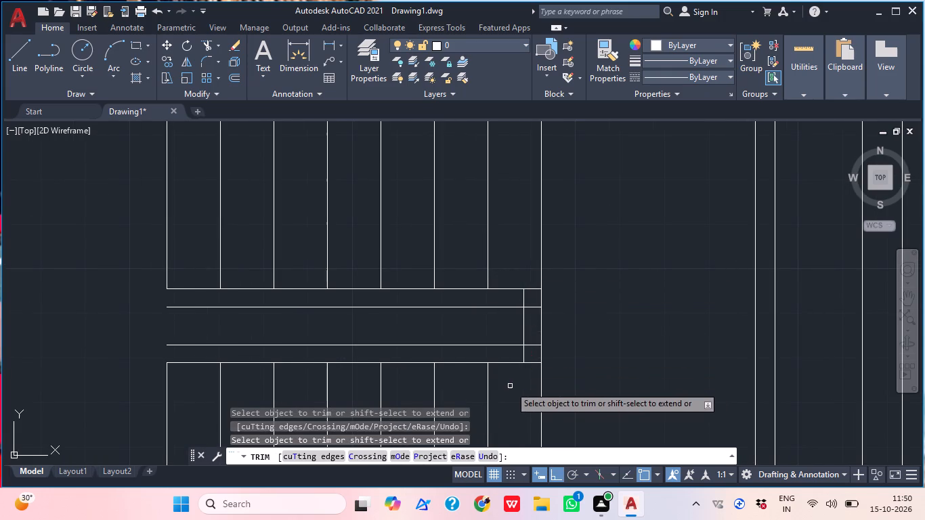
Trim the overlapping ends of the 4" offset lines at both landing-side corners to form a clean U-shaped outline.
{"action": "scroll", "coordinate": [523, 349], "scroll_direction": "up", "scroll_amount": 3}
{"action": "left_click_drag", "start_coordinate": [519, 353], "coordinate": [527, 360]}
{"action": "left_click", "coordinate": [558, 344]}
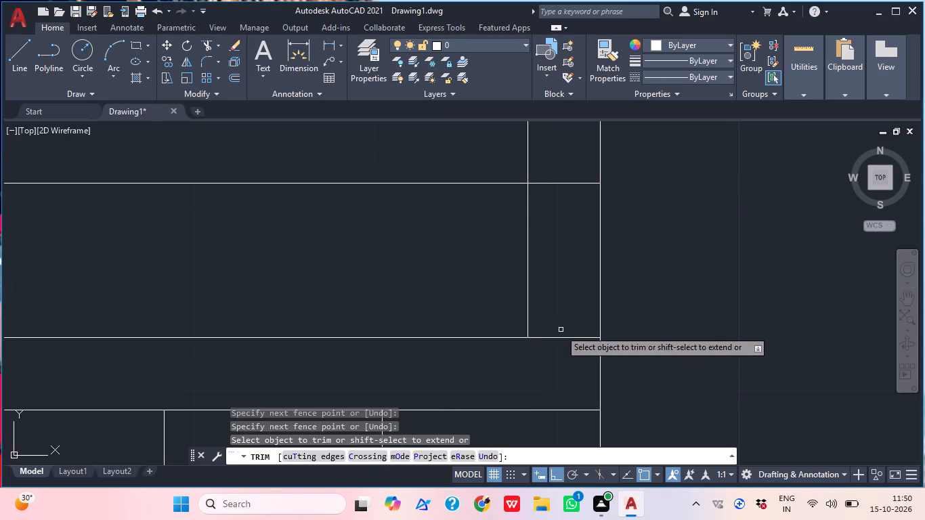
{"action": "left_click", "coordinate": [559, 327]}
{"action": "left_click", "coordinate": [548, 352]}
{"action": "left_click", "coordinate": [556, 200]}
{"action": "left_click", "coordinate": [508, 154]}
{"action": "scroll", "coordinate": [597, 200], "scroll_direction": "down", "scroll_amount": 2}
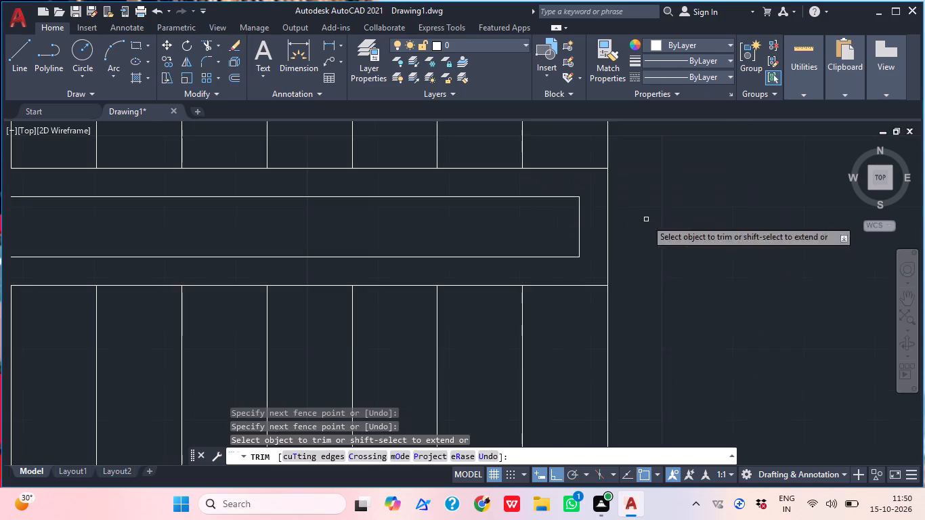
{"action": "middle_click_drag", "start_coordinate": [476, 225], "coordinate": [593, 267]}
{"action": "key", "text": "Escape"}
Extend the door-side end tread line of both flights to the inner offset lines, closing the ends of the 4" strips.
{"action": "type", "text": "WZ"}
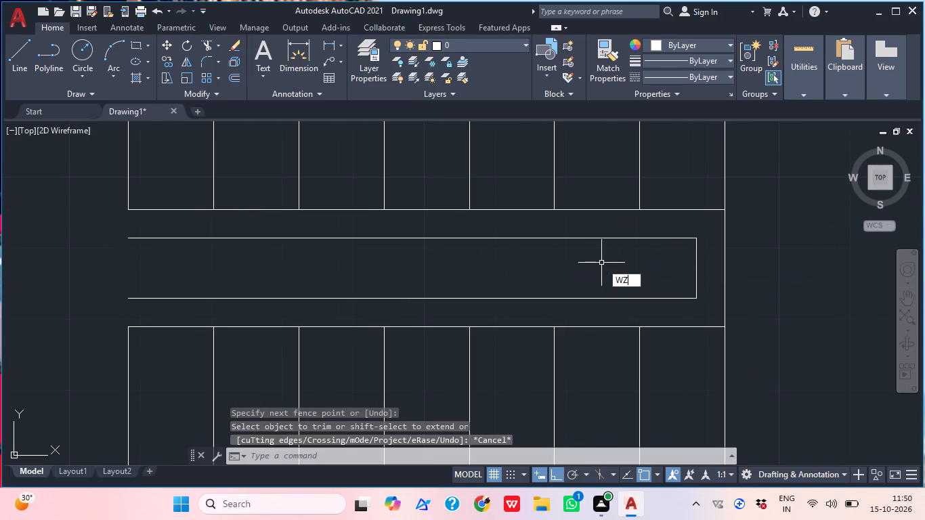
{"action": "key", "text": "Escape"}
{"action": "type", "text": "EX"}
{"action": "key", "text": "space"}
{"action": "left_click", "coordinate": [164, 368]}
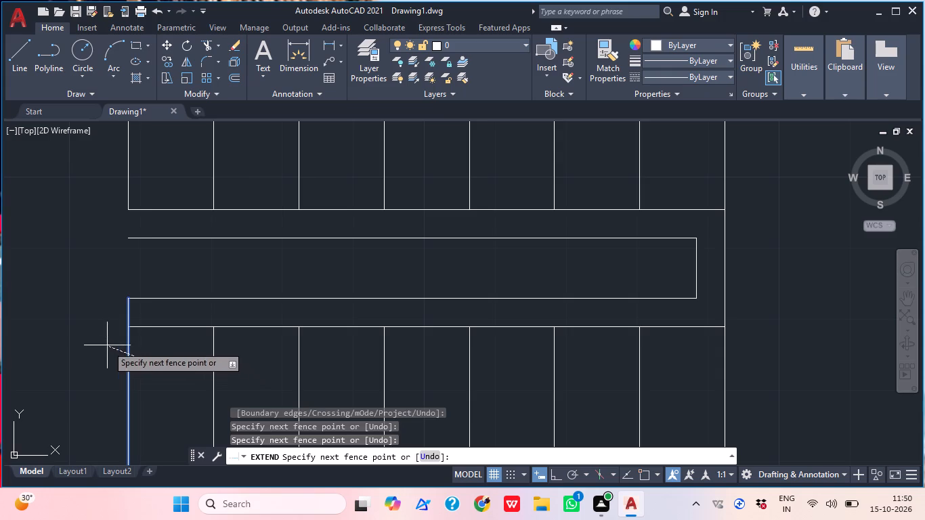
{"action": "left_click_drag", "start_coordinate": [113, 350], "coordinate": [123, 357]}
{"action": "left_click", "coordinate": [144, 190]}
{"action": "left_click", "coordinate": [115, 169]}
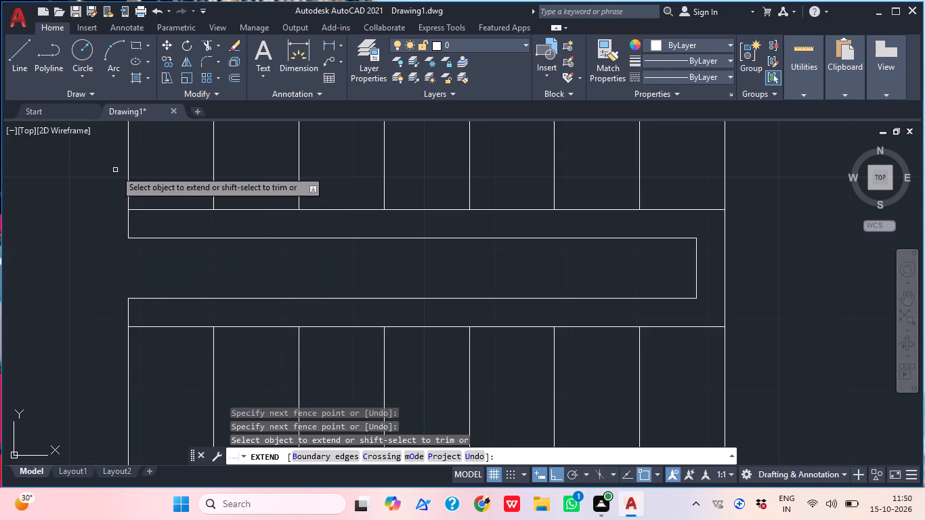
{"action": "key", "text": "Escape"}
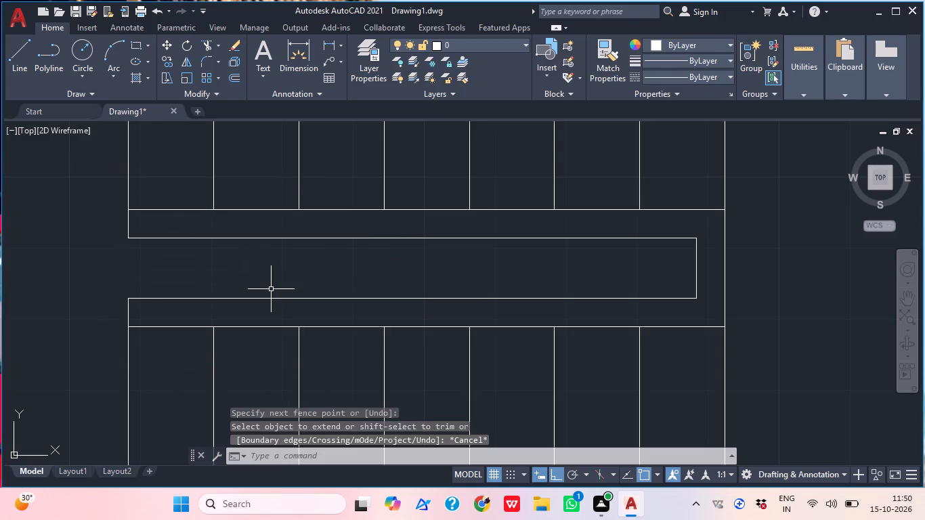
Draw two crossing diagonal lines between opposite corners of the open well between the stair flights.
{"action": "type", "text": "L"}
{"action": "key", "text": "space"}
{"action": "left_click", "coordinate": [127, 297]}
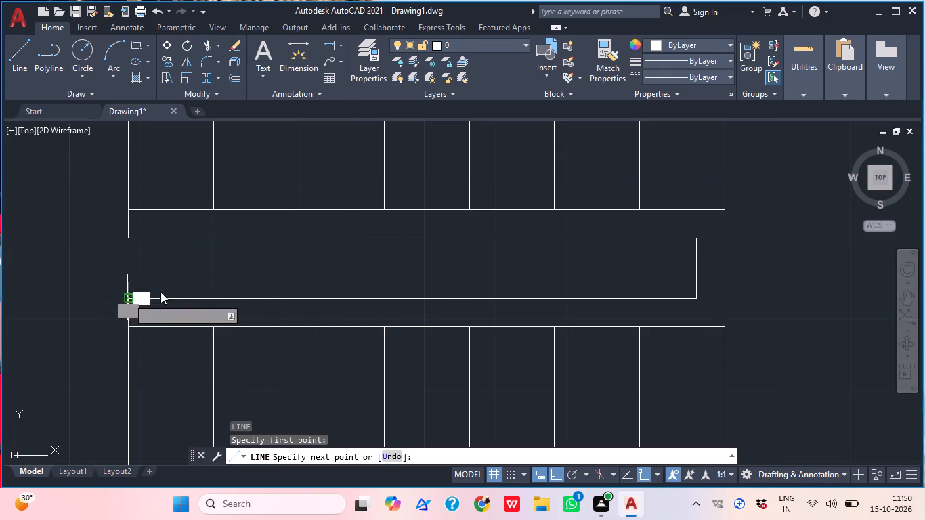
{"action": "left_click", "coordinate": [692, 240]}
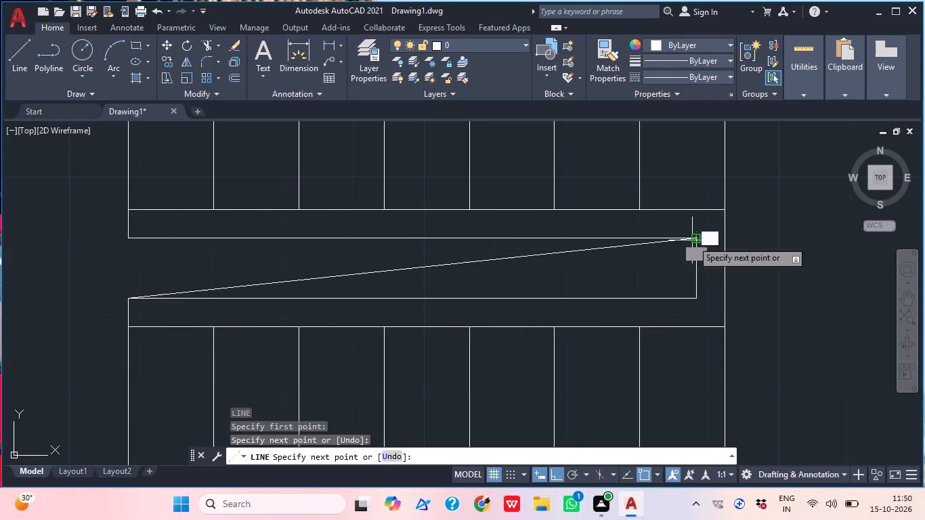
{"action": "key", "text": "Escape"}
{"action": "type", "text": "L"}
{"action": "key", "text": "space"}
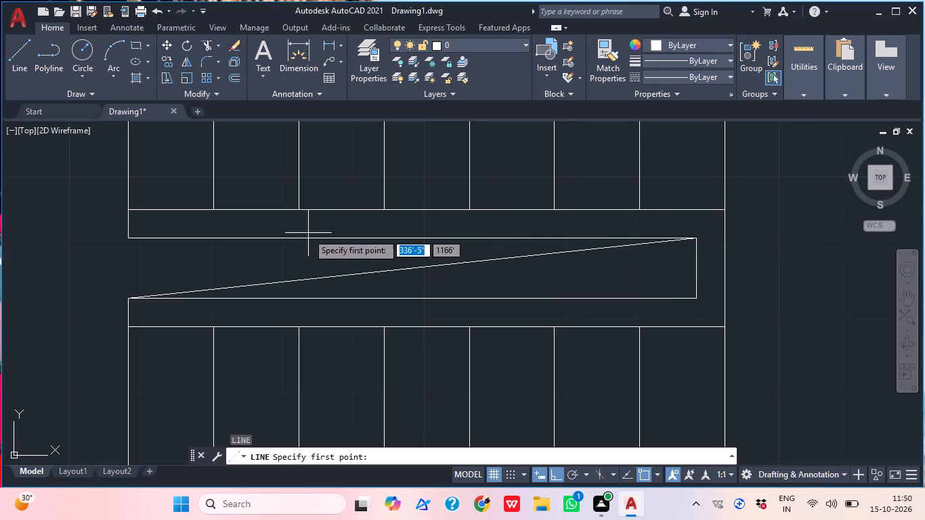
{"action": "left_click", "coordinate": [126, 240]}
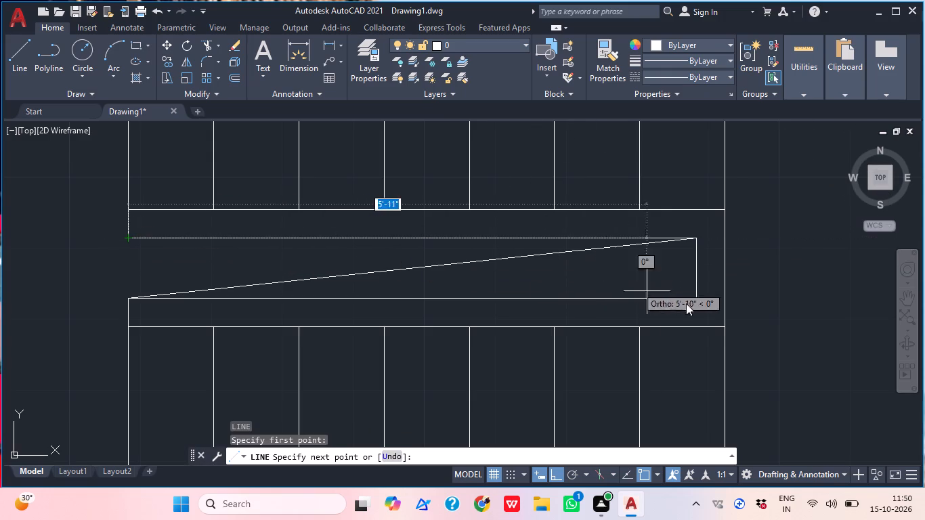
{"action": "left_click", "coordinate": [693, 296]}
{"action": "middle_click_drag", "start_coordinate": [690, 255], "coordinate": [665, 358]}
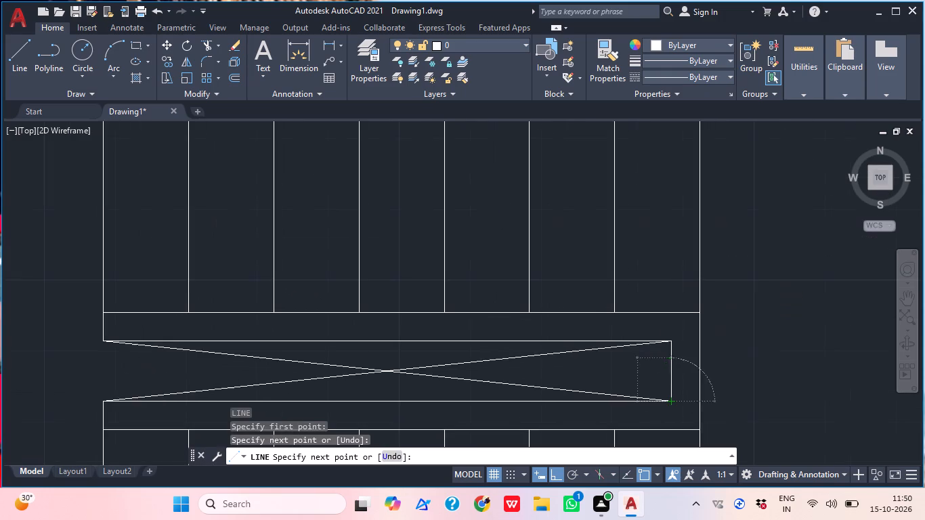
{"action": "key", "text": "Escape"}
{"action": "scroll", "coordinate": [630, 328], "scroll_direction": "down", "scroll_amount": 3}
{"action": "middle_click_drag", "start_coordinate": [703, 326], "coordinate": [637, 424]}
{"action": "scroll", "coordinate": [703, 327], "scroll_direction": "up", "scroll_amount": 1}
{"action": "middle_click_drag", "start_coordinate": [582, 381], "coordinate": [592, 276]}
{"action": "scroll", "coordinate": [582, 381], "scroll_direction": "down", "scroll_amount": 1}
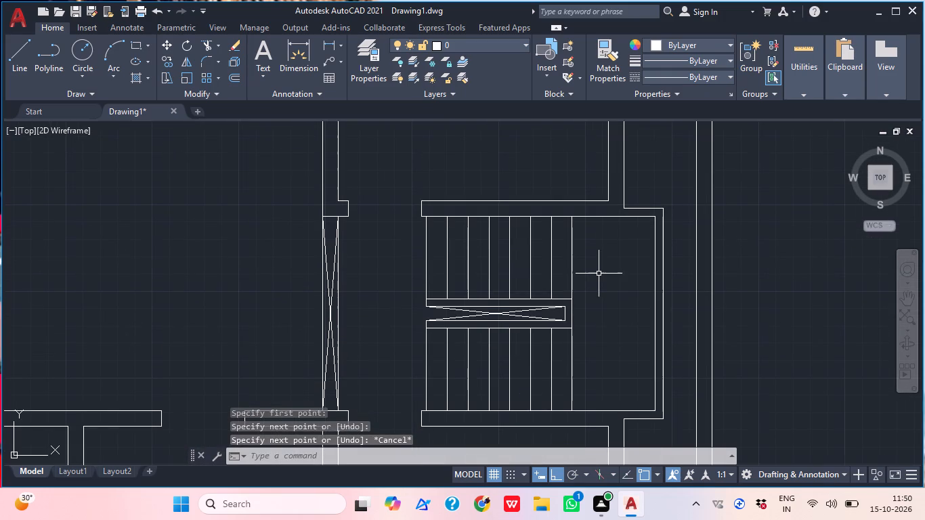
Load the ISO dash linetype ACAD_ISO02W100 into the drawing.
{"action": "middle_click_drag", "start_coordinate": [622, 299], "coordinate": [581, 303]}
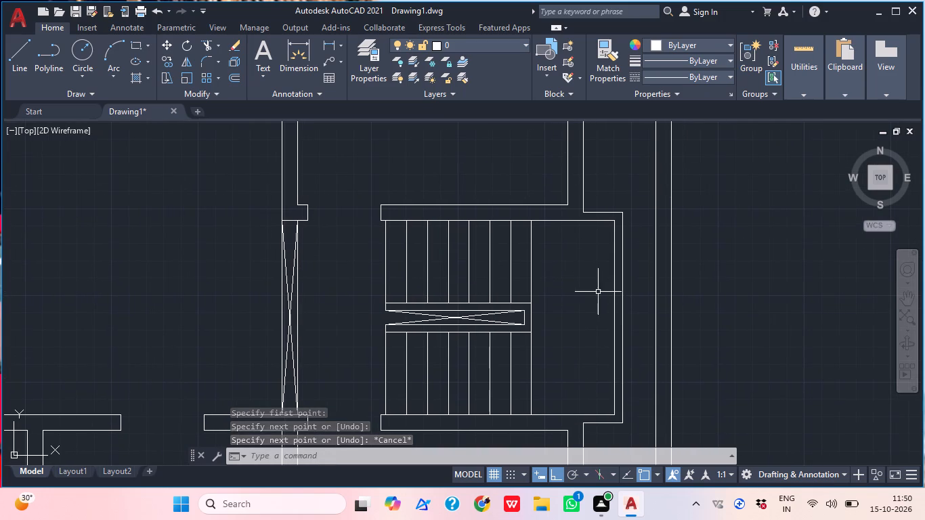
{"action": "left_click", "coordinate": [717, 77]}
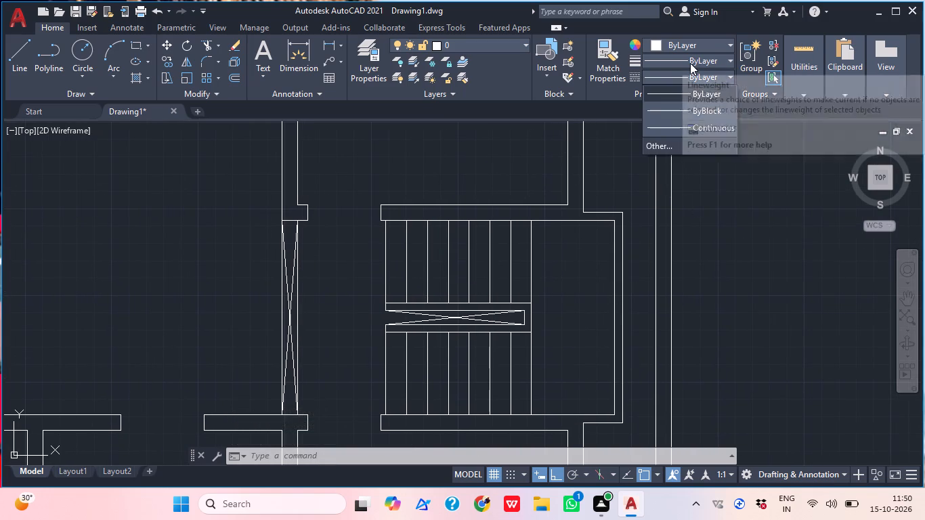
{"action": "left_click", "coordinate": [678, 139]}
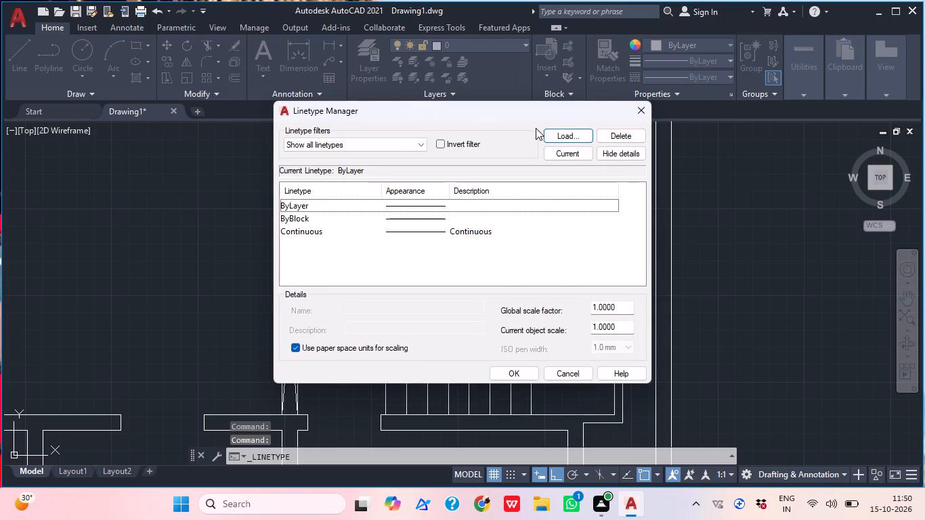
{"action": "left_click", "coordinate": [563, 136]}
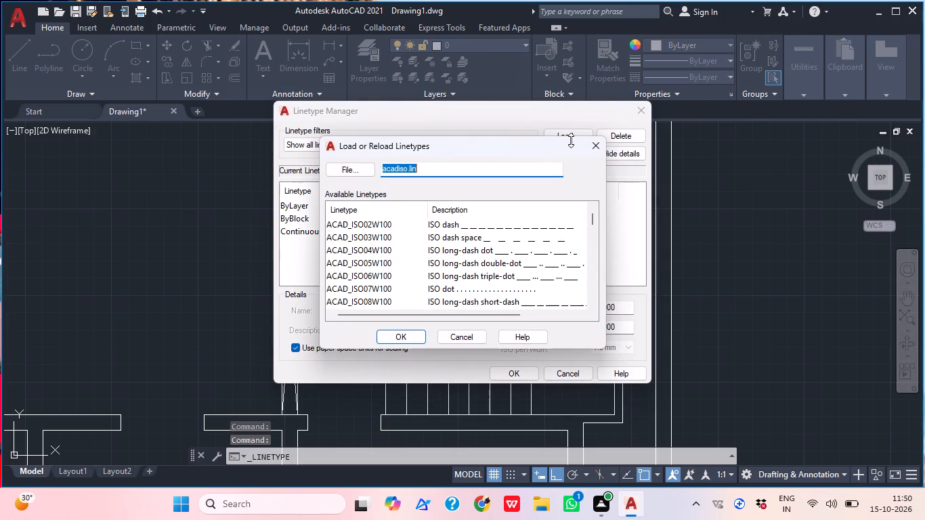
{"action": "left_click", "coordinate": [517, 230]}
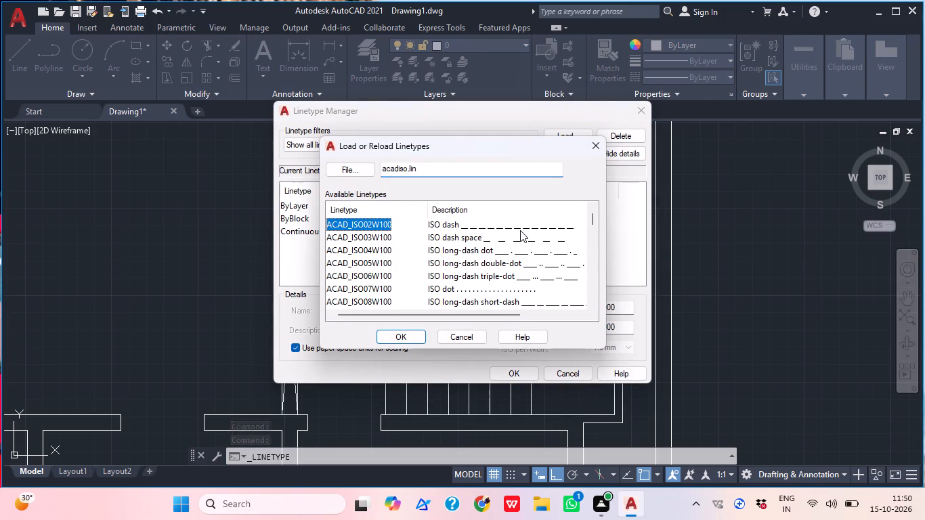
{"action": "left_click", "coordinate": [418, 338]}
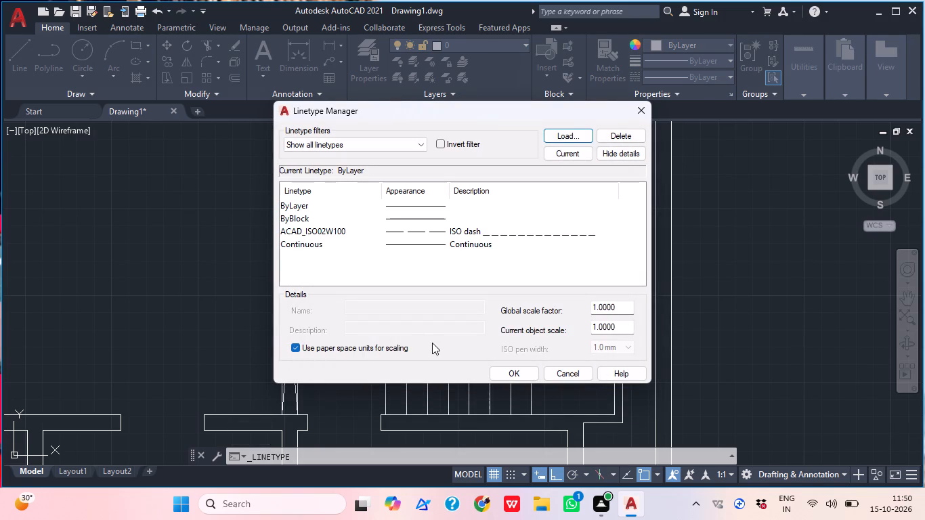
{"action": "left_click", "coordinate": [410, 225]}
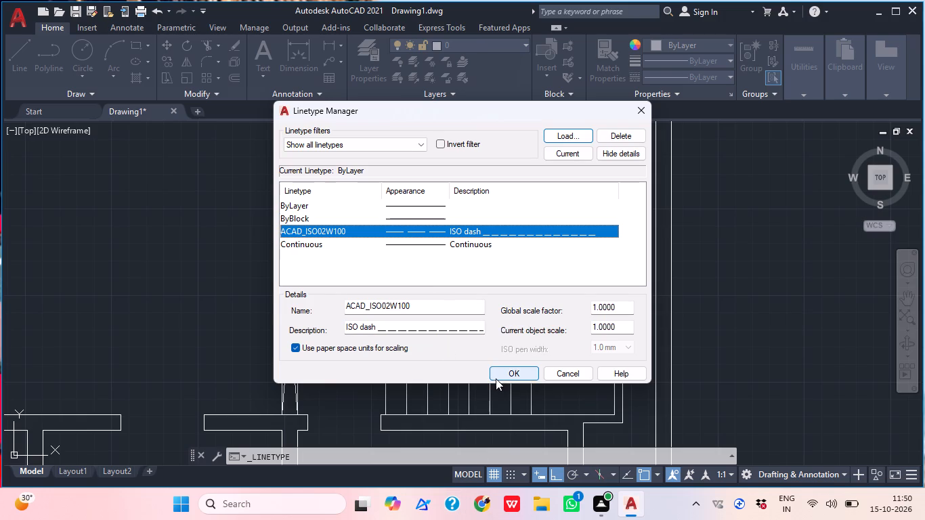
{"action": "left_click_drag", "start_coordinate": [494, 378], "coordinate": [494, 386]}
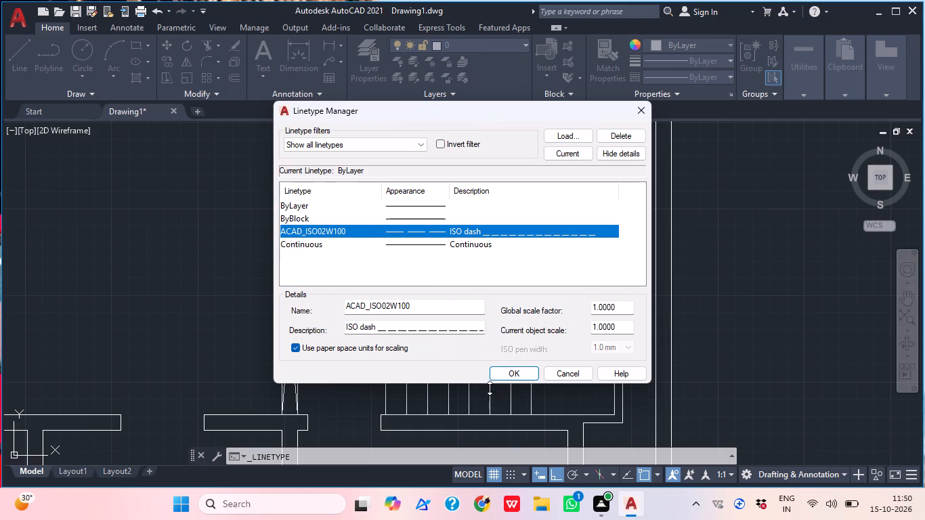
{"action": "left_click", "coordinate": [503, 372]}
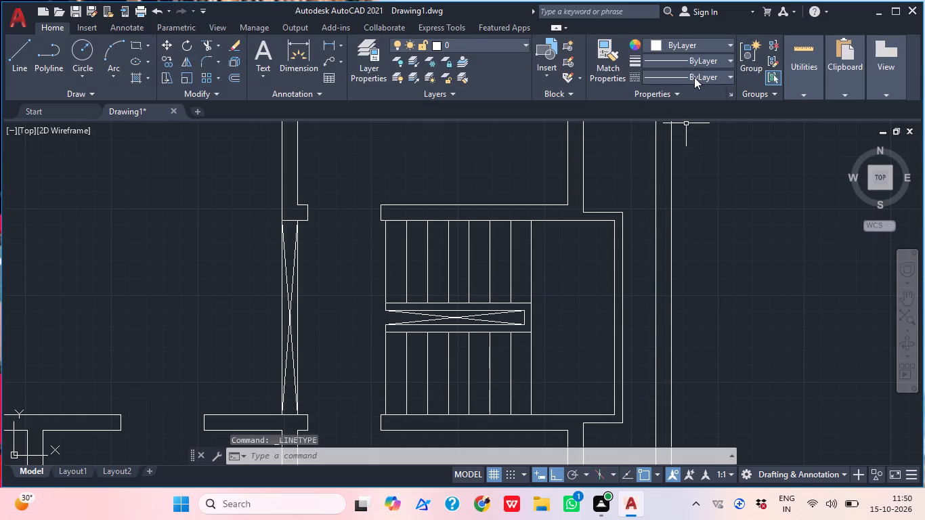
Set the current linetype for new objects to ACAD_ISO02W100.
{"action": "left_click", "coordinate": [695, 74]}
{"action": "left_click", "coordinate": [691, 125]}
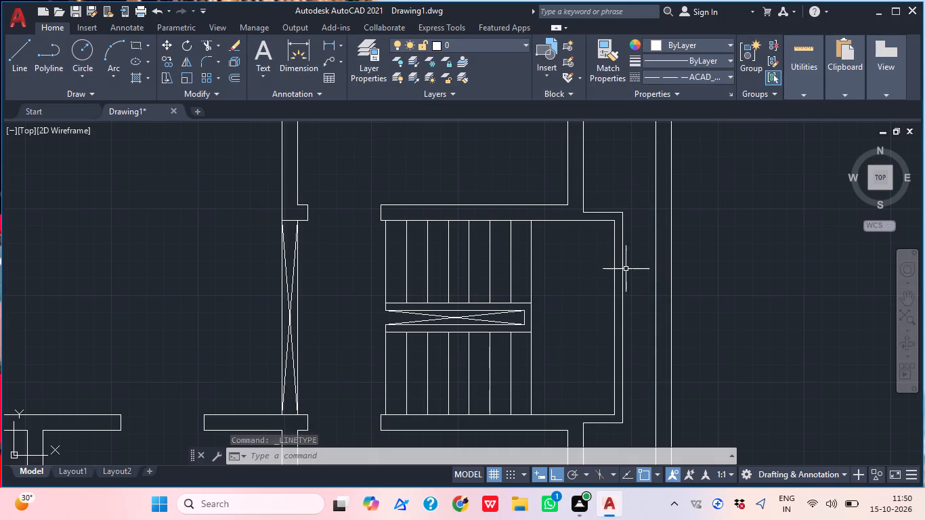
Change four lines of the projecting wall around the stair landing, the inner and outer long lines and both outer returns, to ACAD_ISO02W100.
{"action": "left_click", "coordinate": [614, 264]}
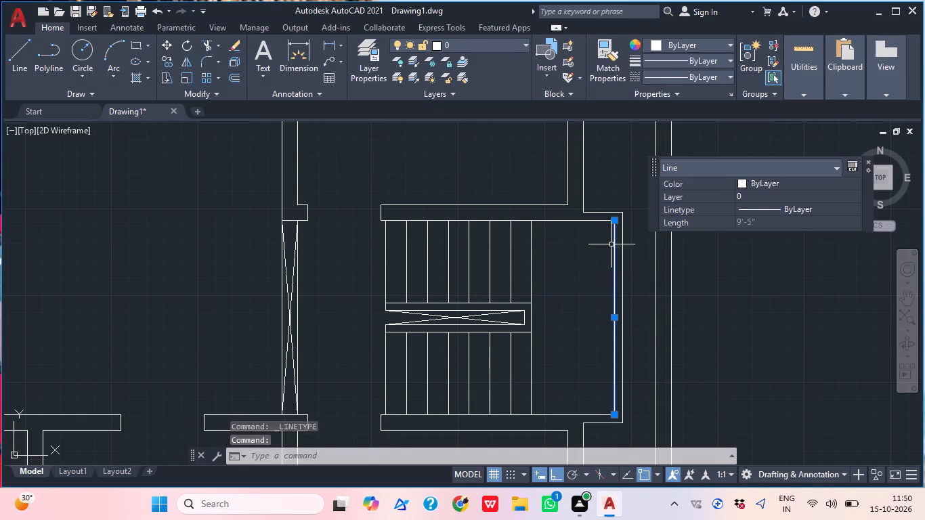
{"action": "left_click", "coordinate": [600, 211]}
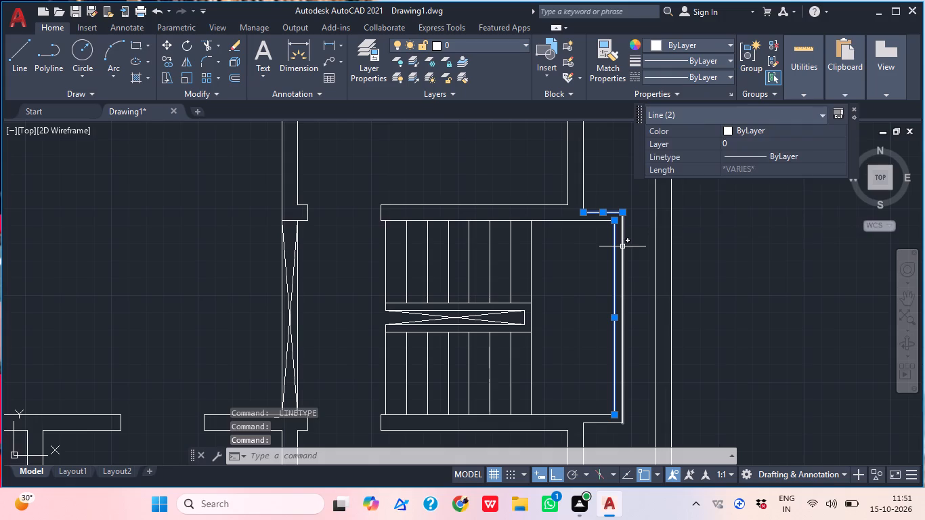
{"action": "left_click", "coordinate": [622, 246]}
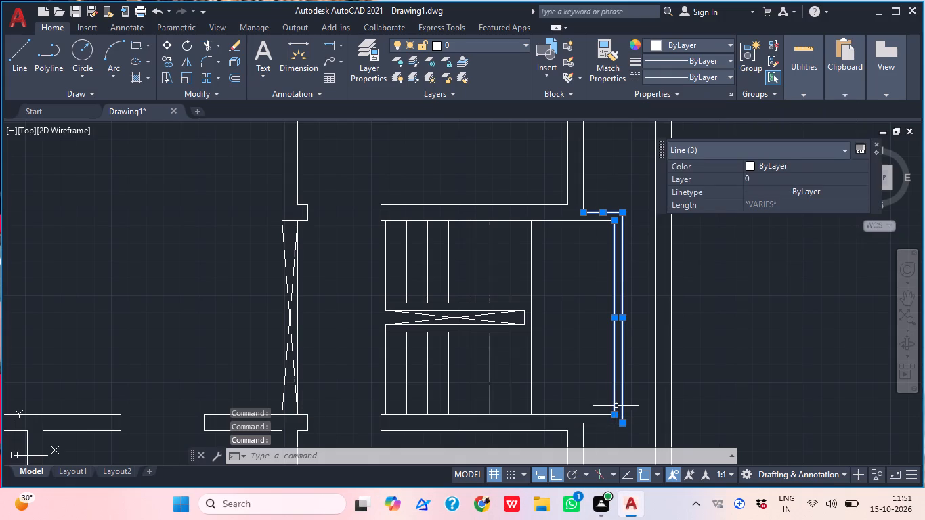
{"action": "scroll", "coordinate": [633, 436], "scroll_direction": "up", "scroll_amount": 2}
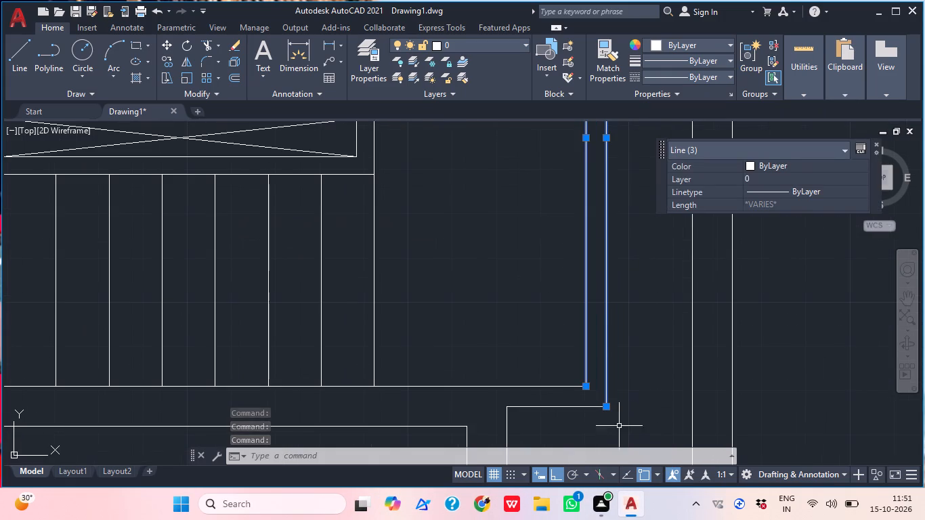
{"action": "left_click", "coordinate": [548, 406]}
{"action": "scroll", "coordinate": [639, 243], "scroll_direction": "down", "scroll_amount": 2}
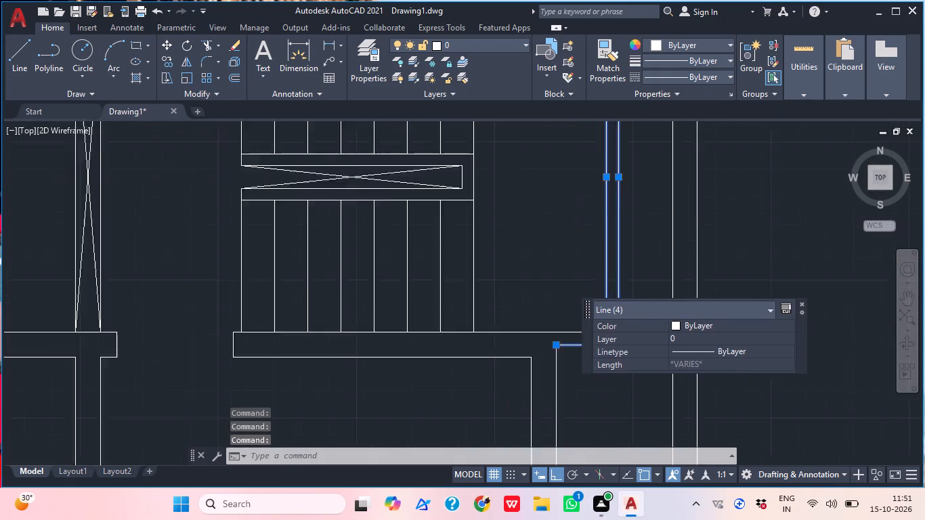
{"action": "middle_click_drag", "start_coordinate": [642, 226], "coordinate": [572, 334]}
{"action": "left_click", "coordinate": [714, 73]}
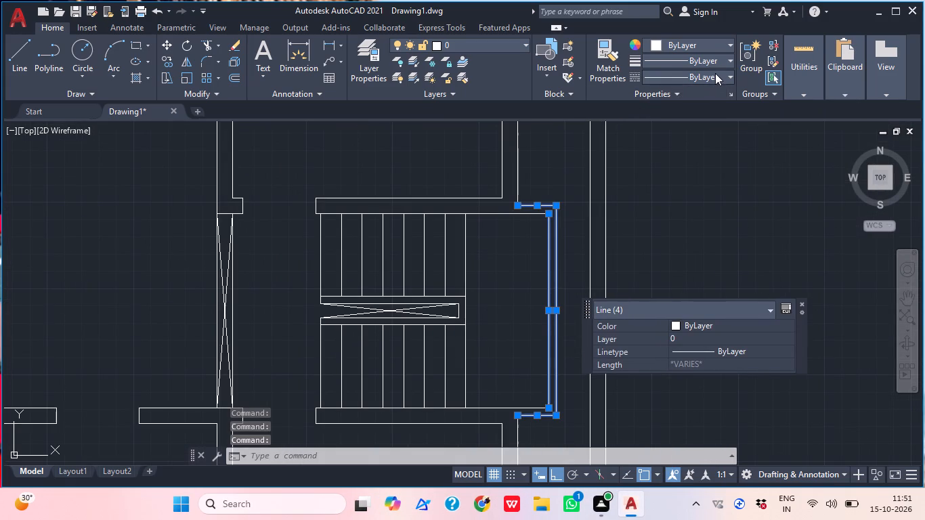
{"action": "left_click", "coordinate": [702, 123]}
{"action": "middle_click_drag", "start_coordinate": [543, 223], "coordinate": [580, 219]}
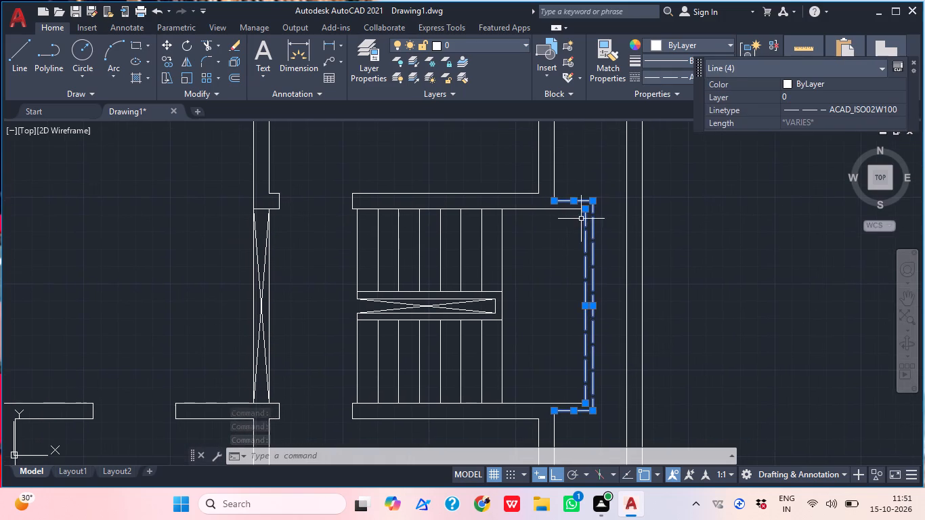
{"action": "key", "text": "Escape"}
Set the current linetype for new objects to Continuous.
{"action": "scroll", "coordinate": [522, 248], "scroll_direction": "down", "scroll_amount": 1}
{"action": "middle_click_drag", "start_coordinate": [500, 284], "coordinate": [532, 286]}
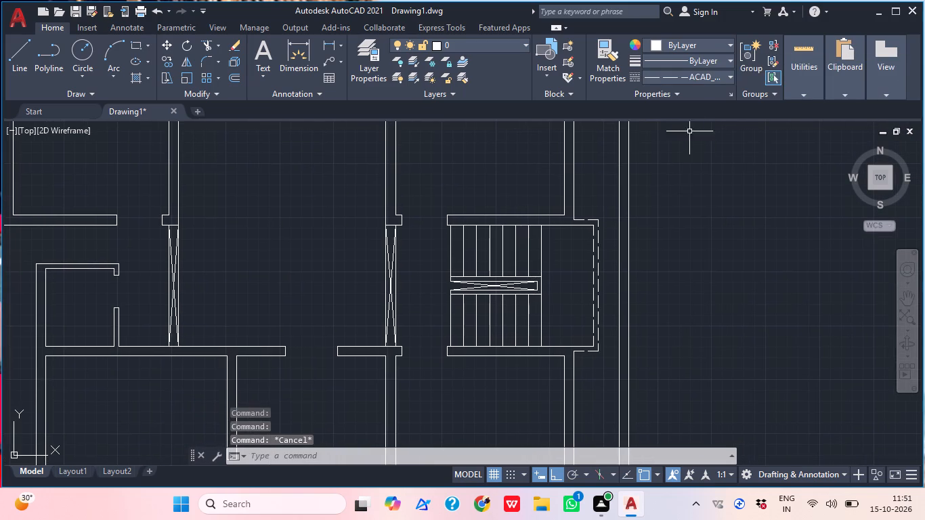
{"action": "left_click", "coordinate": [697, 79]}
{"action": "left_click", "coordinate": [702, 139]}
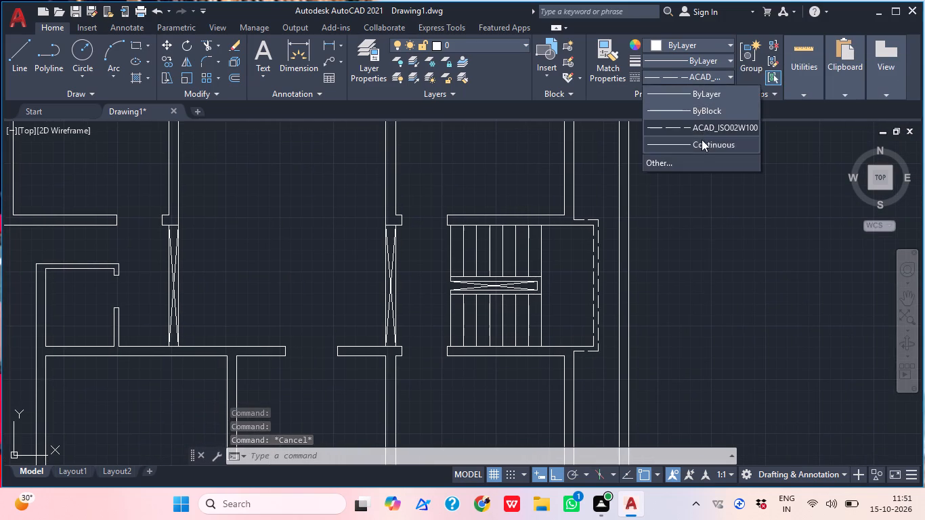
Examine the staircase with its dashed projection and the surrounding rooms of the plan.
{"action": "middle_click_drag", "start_coordinate": [597, 274], "coordinate": [614, 304]}
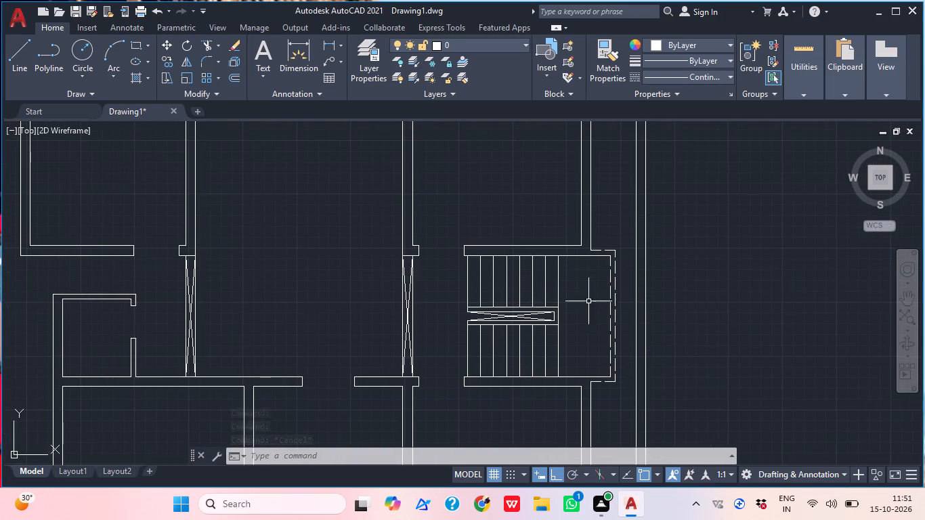
{"action": "scroll", "coordinate": [571, 310], "scroll_direction": "up", "scroll_amount": 1}
{"action": "middle_click_drag", "start_coordinate": [568, 308], "coordinate": [639, 295]}
{"action": "scroll", "coordinate": [603, 339], "scroll_direction": "up", "scroll_amount": 1}
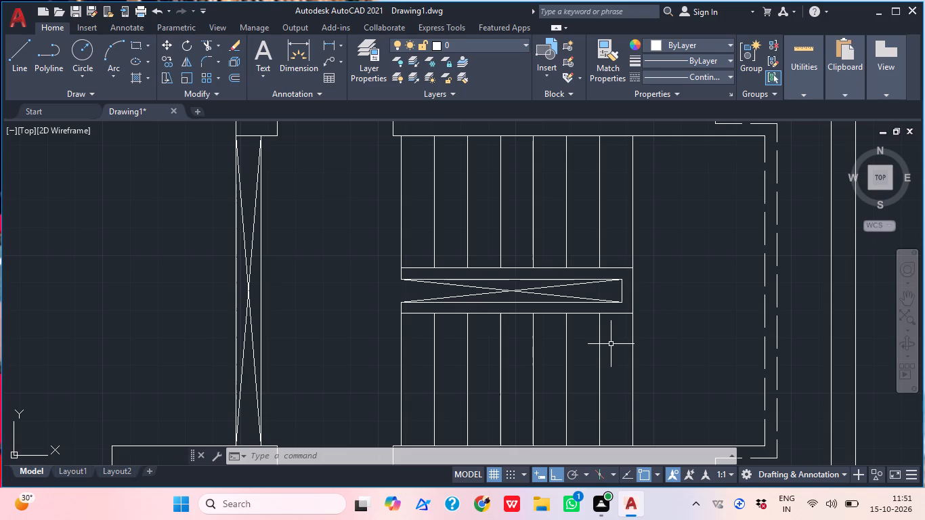
{"action": "scroll", "coordinate": [715, 282], "scroll_direction": "down", "scroll_amount": 2}
{"action": "middle_click_drag", "start_coordinate": [712, 282], "coordinate": [657, 242]}
{"action": "middle_click_drag", "start_coordinate": [639, 322], "coordinate": [601, 275]}
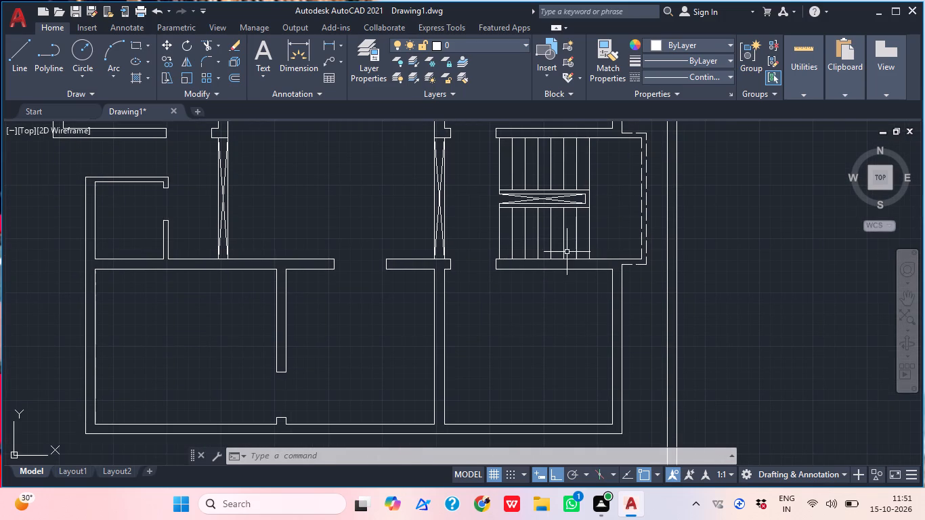
{"action": "middle_click_drag", "start_coordinate": [565, 284], "coordinate": [577, 330]}
{"action": "middle_click_drag", "start_coordinate": [527, 339], "coordinate": [588, 322]}
{"action": "scroll", "coordinate": [586, 320], "scroll_direction": "down", "scroll_amount": 1}
{"action": "middle_click_drag", "start_coordinate": [569, 344], "coordinate": [565, 378]}
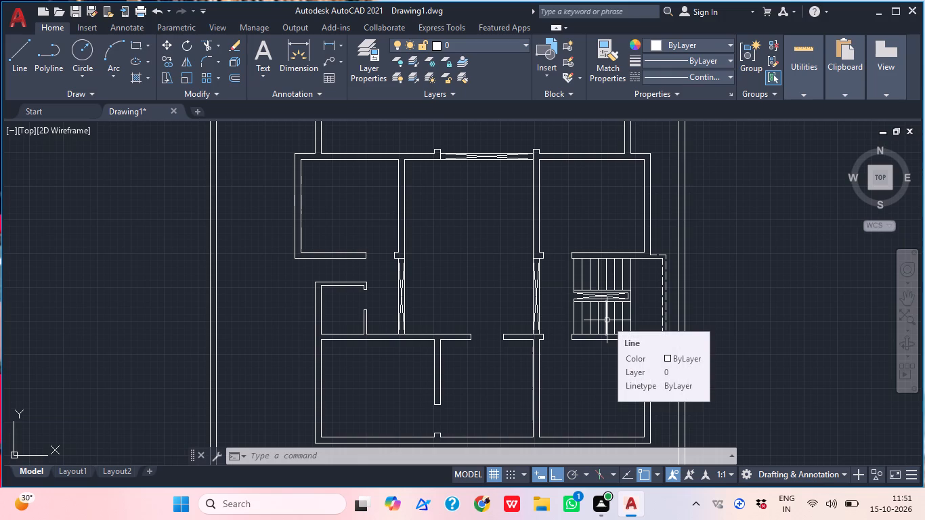
Draw an L-shaped outline in the room west of the central hall, about 8' down from its top wall and across to its east wall.
{"action": "middle_click_drag", "start_coordinate": [369, 277], "coordinate": [381, 344]}
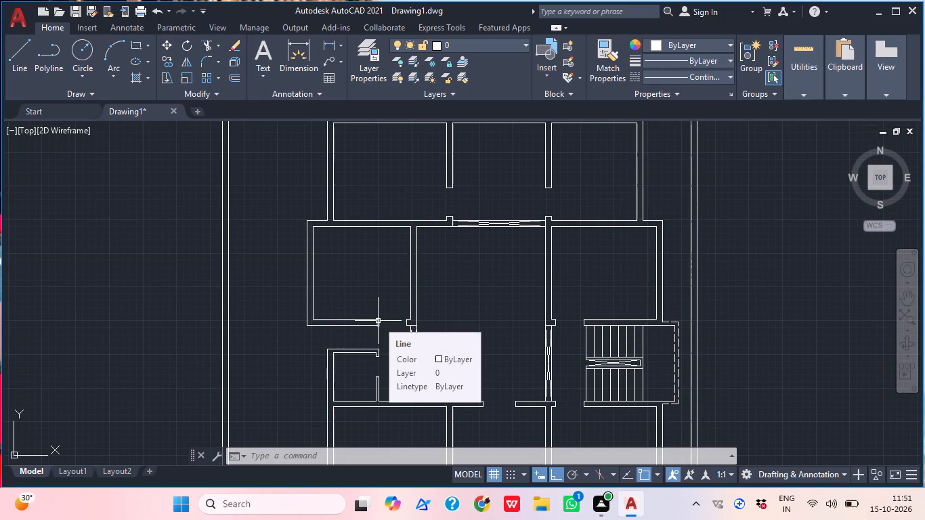
{"action": "middle_click_drag", "start_coordinate": [372, 318], "coordinate": [344, 361]}
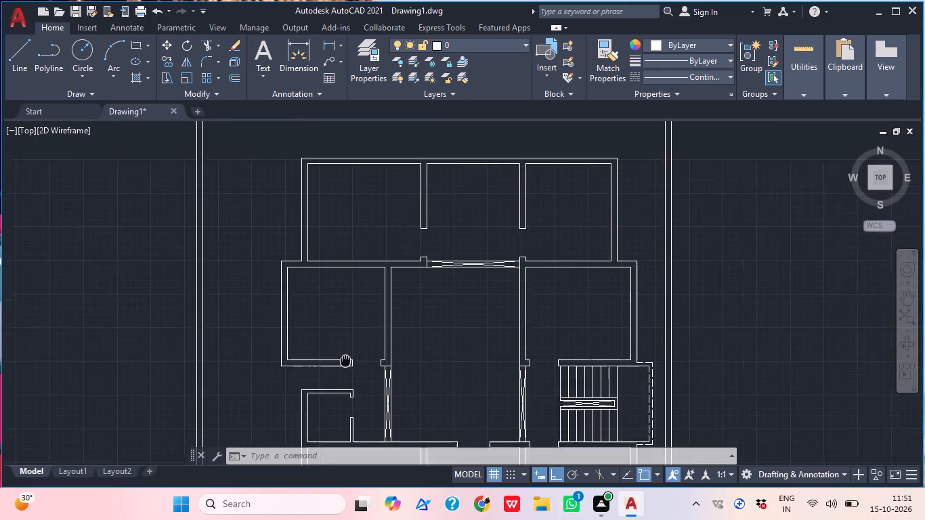
{"action": "middle_click_drag", "start_coordinate": [344, 361], "coordinate": [326, 370]}
{"action": "middle_click_drag", "start_coordinate": [318, 368], "coordinate": [314, 345]}
{"action": "scroll", "coordinate": [314, 345], "scroll_direction": "up", "scroll_amount": 1}
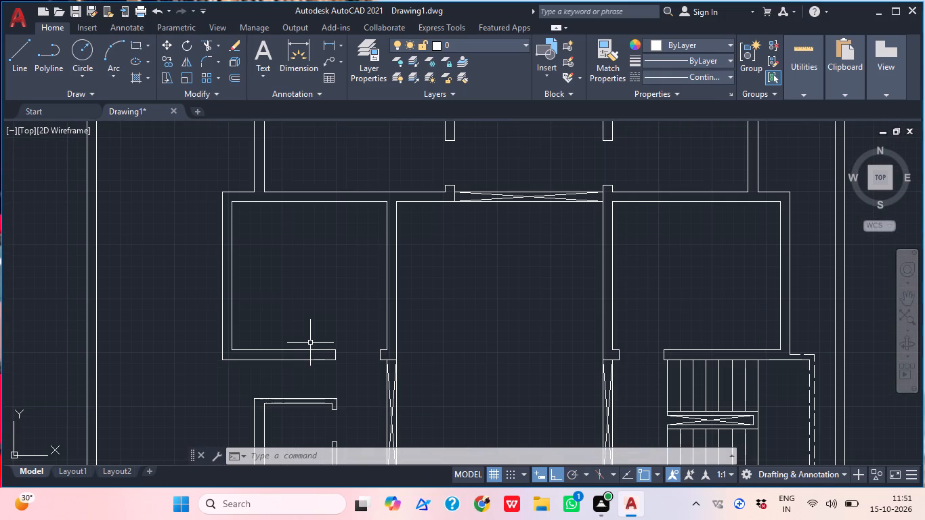
{"action": "middle_click_drag", "start_coordinate": [341, 307], "coordinate": [363, 309]}
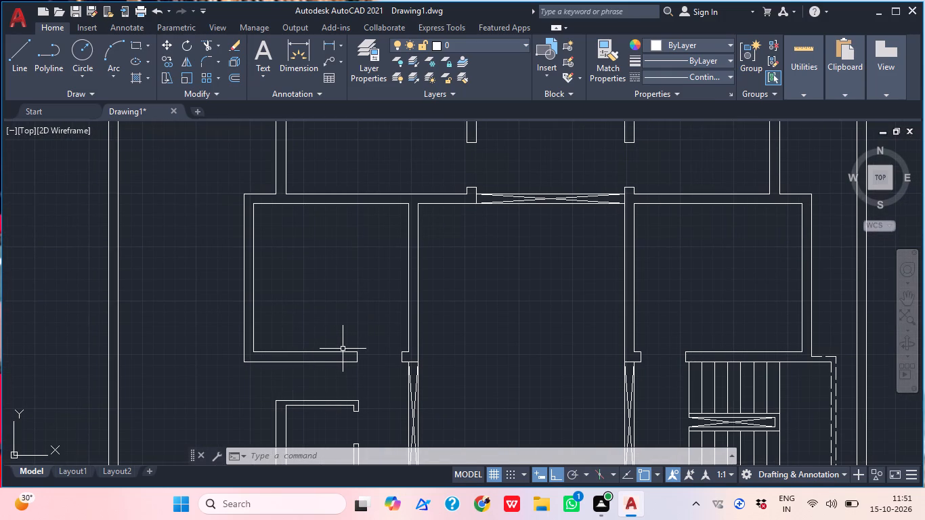
{"action": "type", "text": "L"}
{"action": "key", "text": "space"}
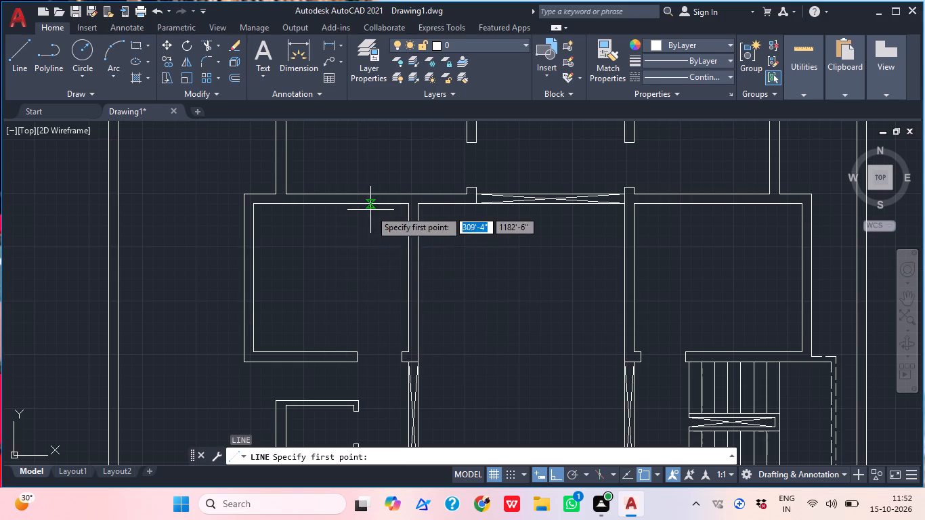
{"action": "scroll", "coordinate": [370, 210], "scroll_direction": "up", "scroll_amount": 1}
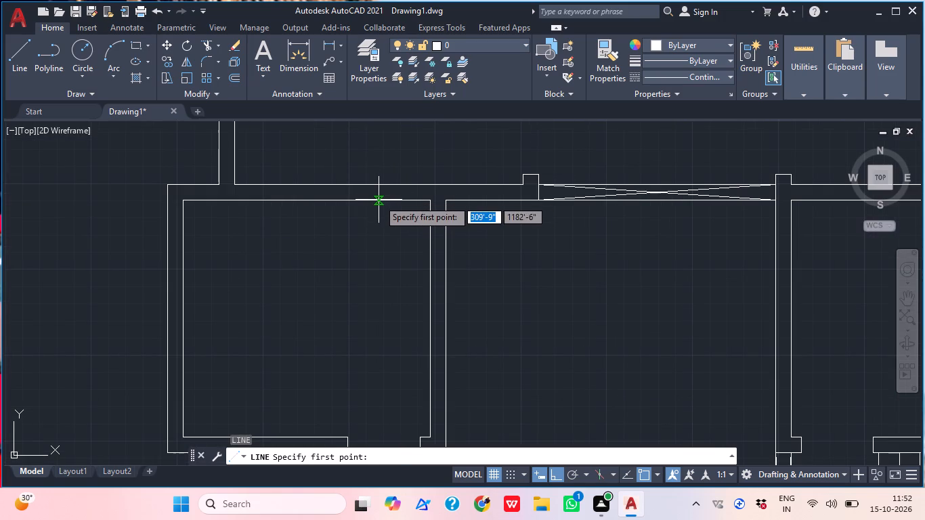
{"action": "left_click", "coordinate": [379, 200]}
{"action": "scroll", "coordinate": [377, 349], "scroll_direction": "down", "scroll_amount": 2}
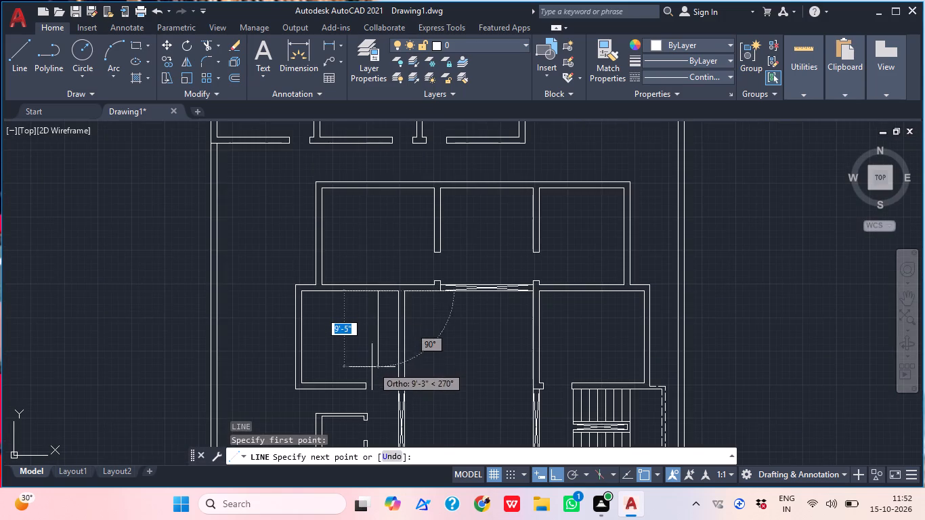
{"action": "scroll", "coordinate": [378, 351], "scroll_direction": "up", "scroll_amount": 2}
{"action": "left_click", "coordinate": [372, 364]}
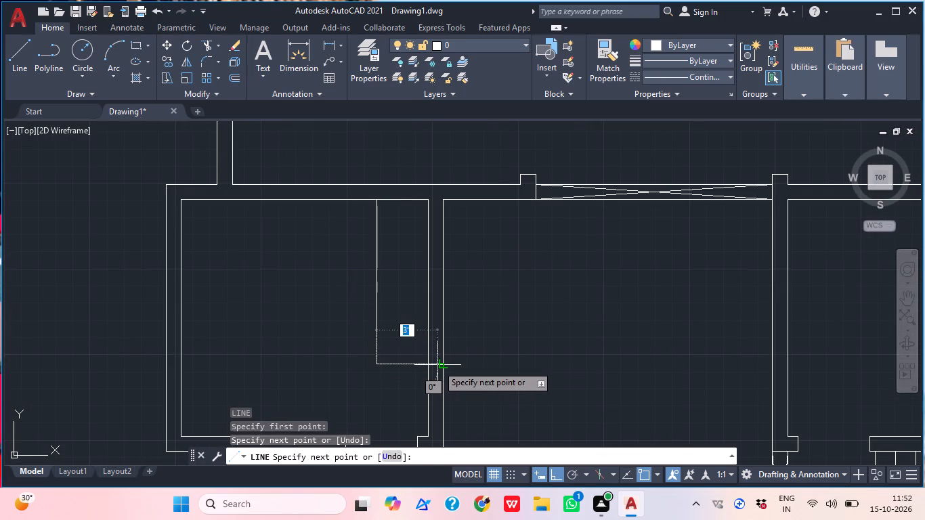
{"action": "left_click", "coordinate": [429, 365]}
{"action": "key", "text": "Escape"}
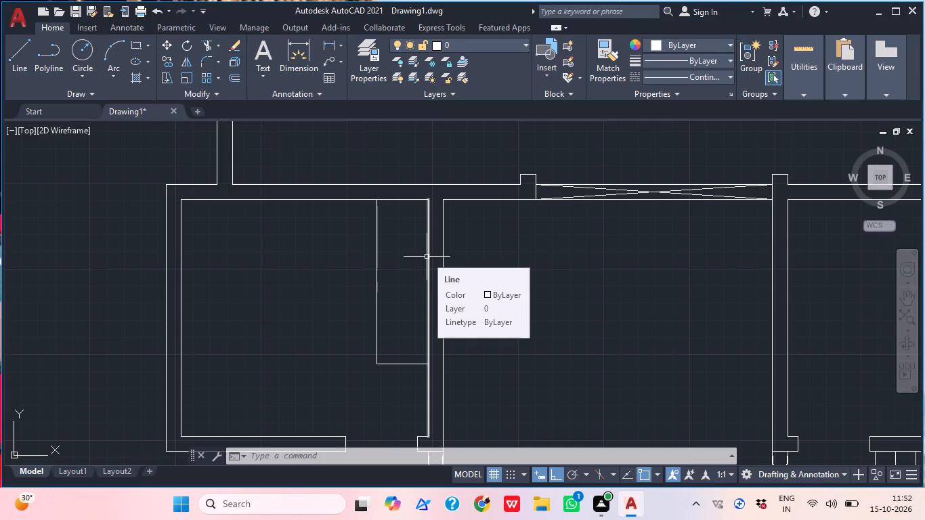
Draw a vertical centre line in the narrow outline, from the midpoint of its bottom edge up to the room's top wall.
{"action": "type", "text": "L"}
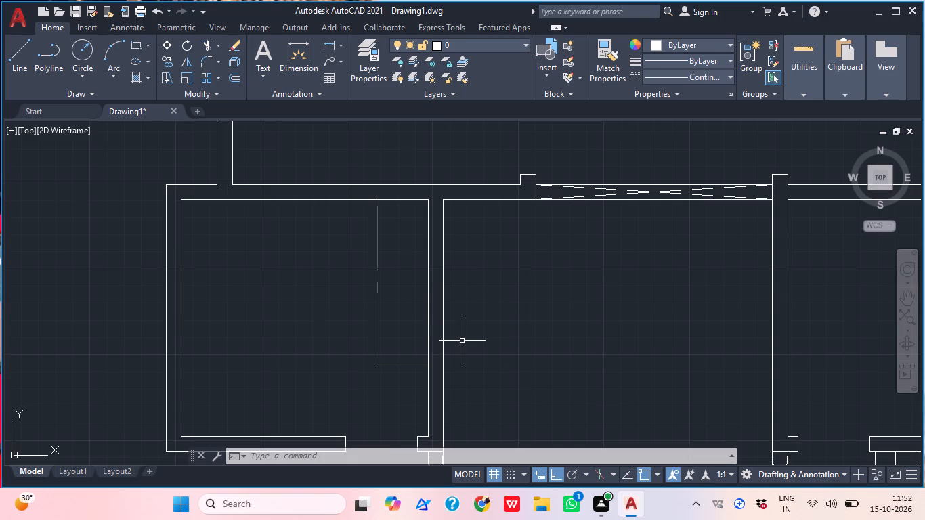
{"action": "key", "text": "space"}
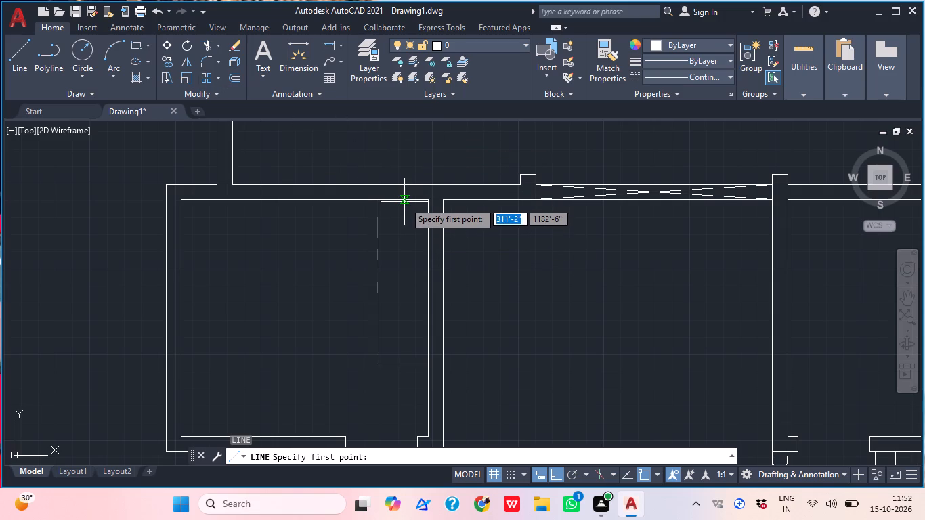
{"action": "left_click", "coordinate": [405, 366]}
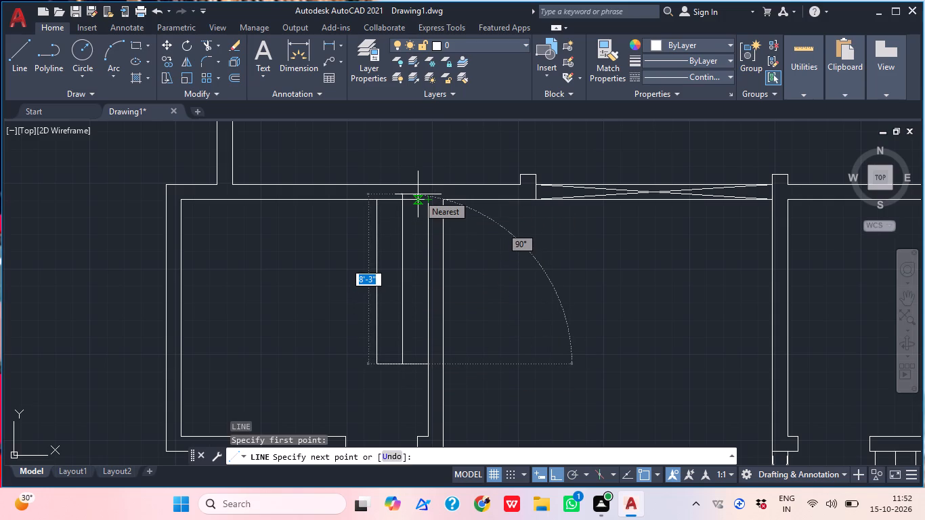
{"action": "scroll", "coordinate": [418, 194], "scroll_direction": "up", "scroll_amount": 1}
{"action": "left_click", "coordinate": [392, 204]}
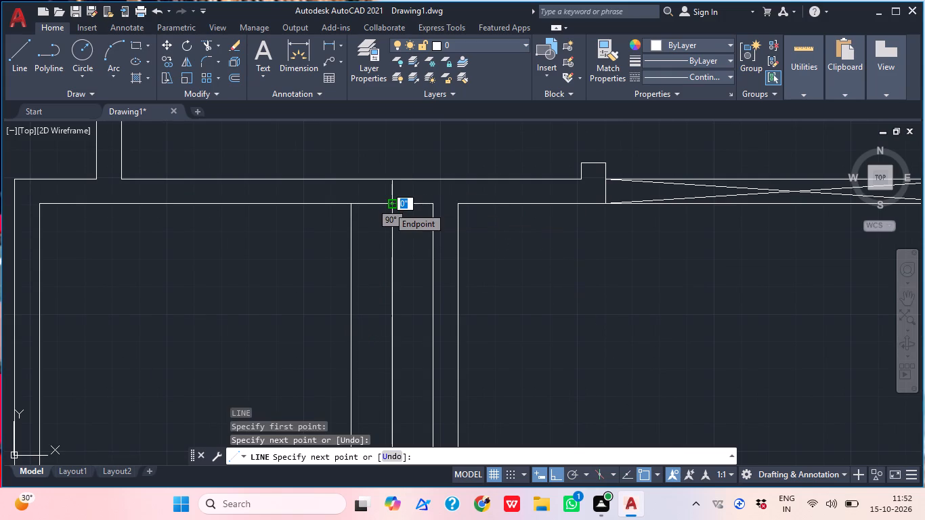
{"action": "key", "text": "Escape"}
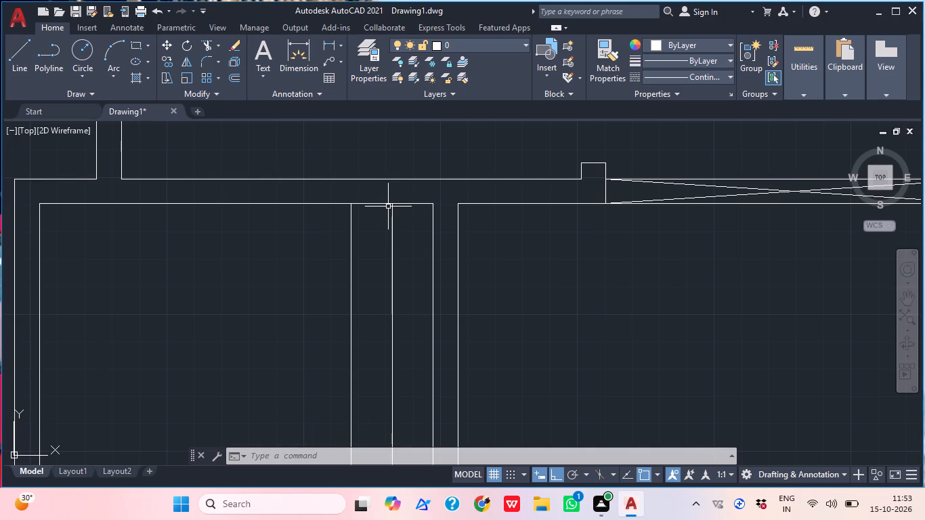
Draw a thin horizontal rectangle about 2' by 1" across the centre line, just below the top of the narrow outline.
{"action": "middle_click_drag", "start_coordinate": [435, 301], "coordinate": [429, 275]}
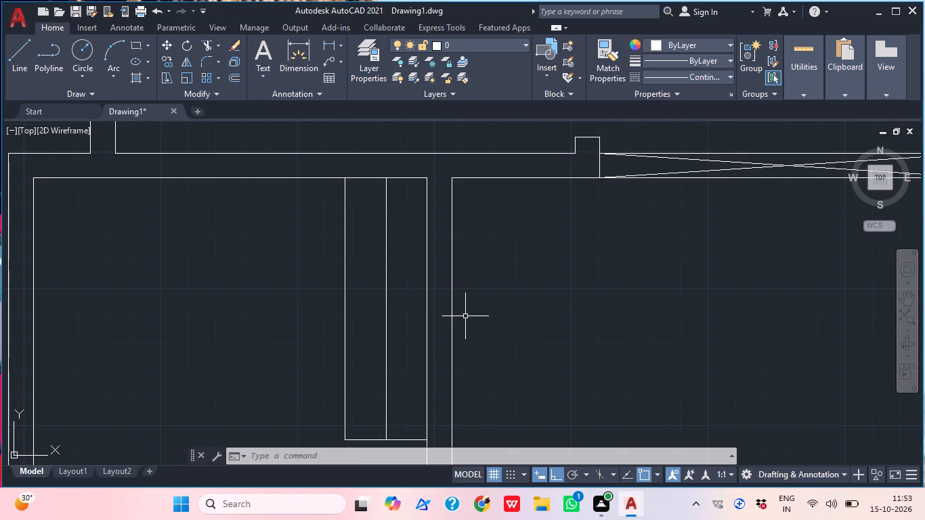
{"action": "middle_click_drag", "start_coordinate": [433, 314], "coordinate": [534, 343]}
{"action": "middle_click_drag", "start_coordinate": [533, 316], "coordinate": [548, 288]}
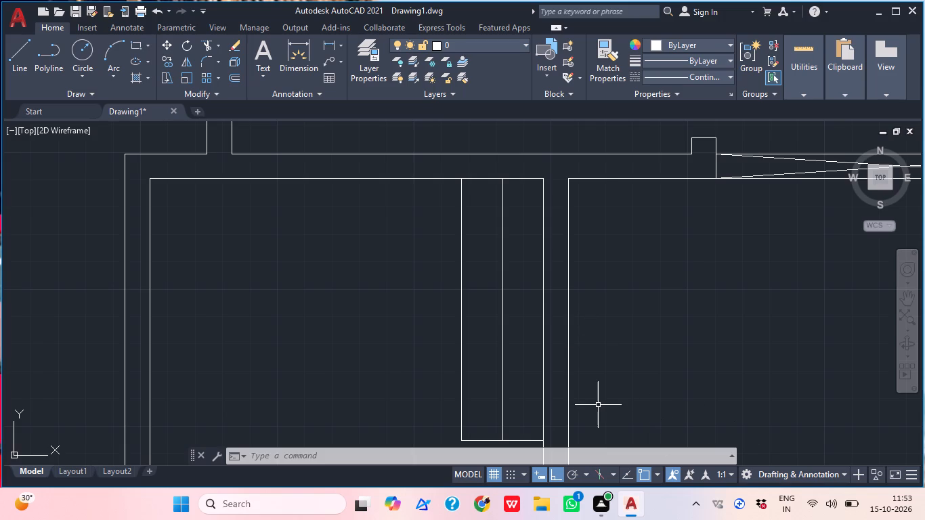
{"action": "middle_click_drag", "start_coordinate": [583, 303], "coordinate": [585, 334]}
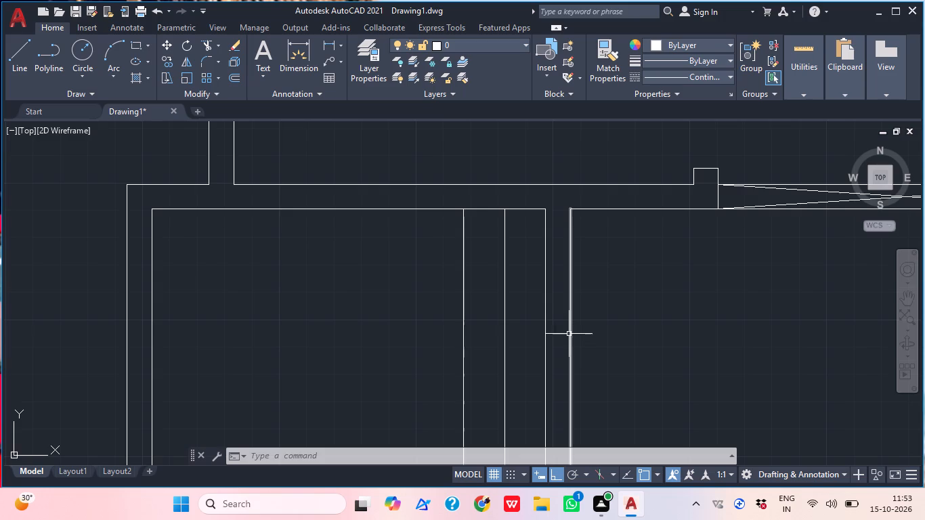
{"action": "middle_click_drag", "start_coordinate": [540, 283], "coordinate": [534, 245]}
{"action": "middle_click_drag", "start_coordinate": [524, 265], "coordinate": [523, 305]}
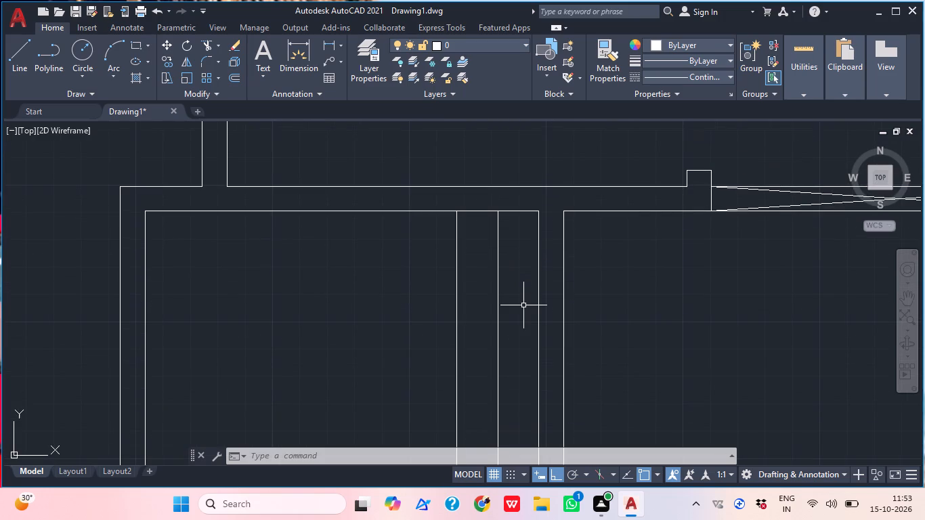
{"action": "type", "text": "RE"}
{"action": "key", "text": "c"}
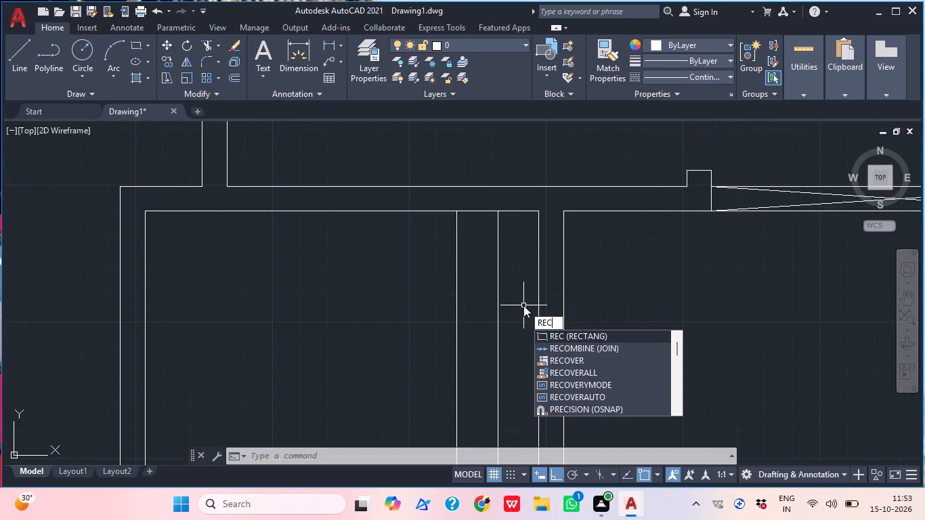
{"action": "key", "text": "space"}
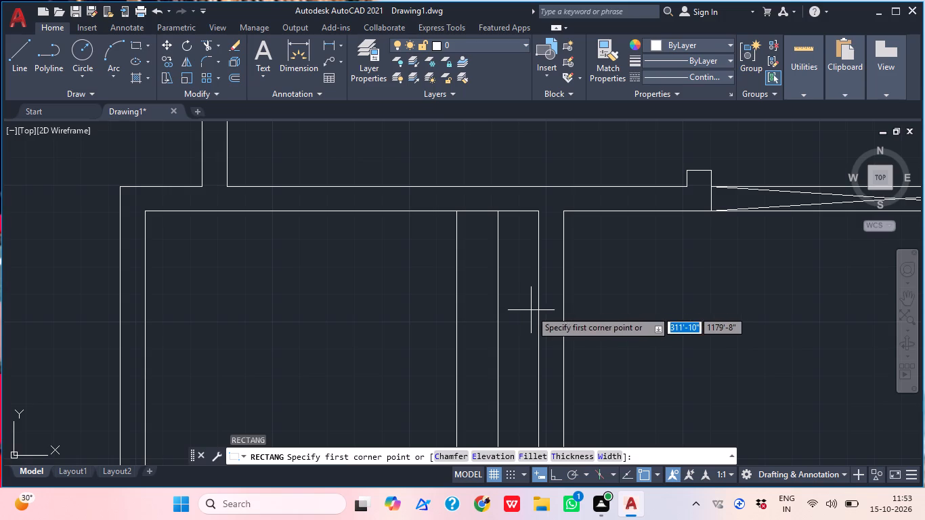
{"action": "scroll", "coordinate": [443, 236], "scroll_direction": "up", "scroll_amount": 1}
{"action": "middle_click_drag", "start_coordinate": [512, 256], "coordinate": [456, 261]}
{"action": "scroll", "coordinate": [437, 258], "scroll_direction": "up", "scroll_amount": 1}
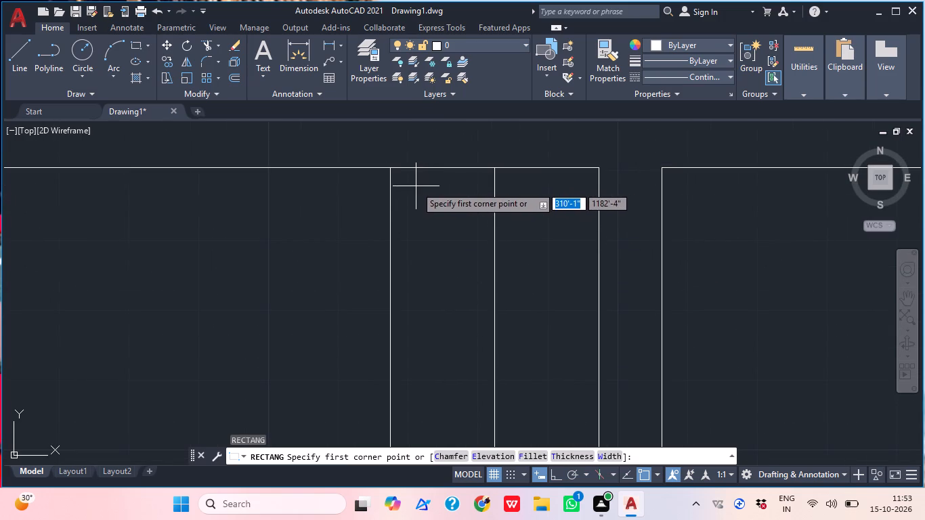
{"action": "left_click", "coordinate": [416, 186]}
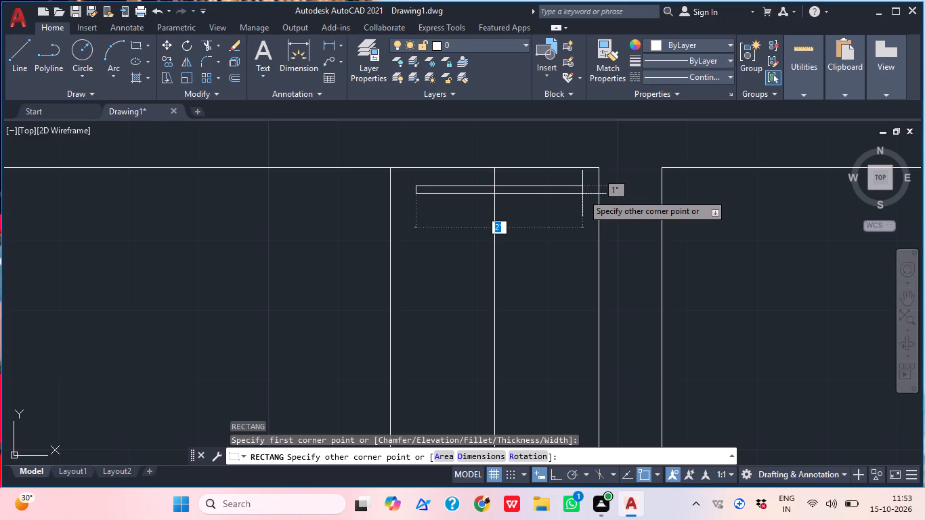
{"action": "left_click", "coordinate": [582, 194]}
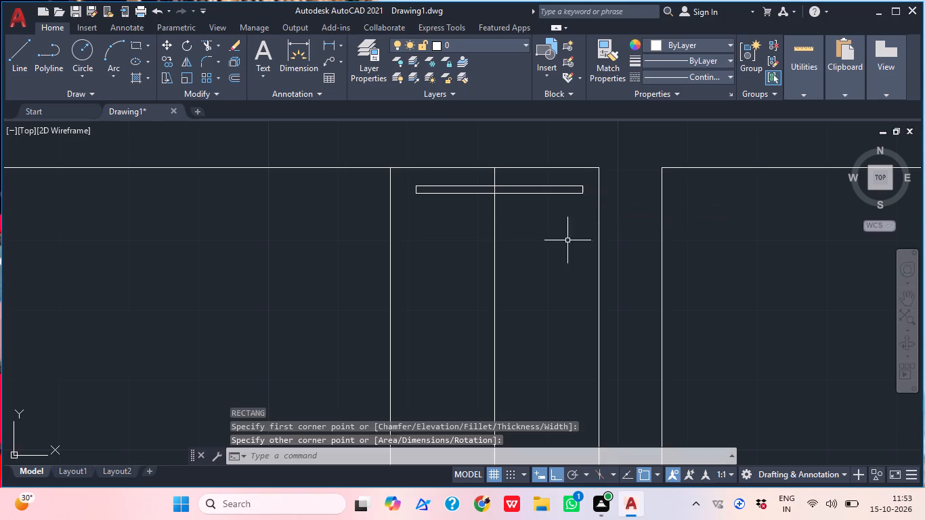
Rotate the thin rectangle a few degrees counterclockwise about a point near its east end, with Ortho off.
{"action": "middle_click_drag", "start_coordinate": [537, 268], "coordinate": [517, 316]}
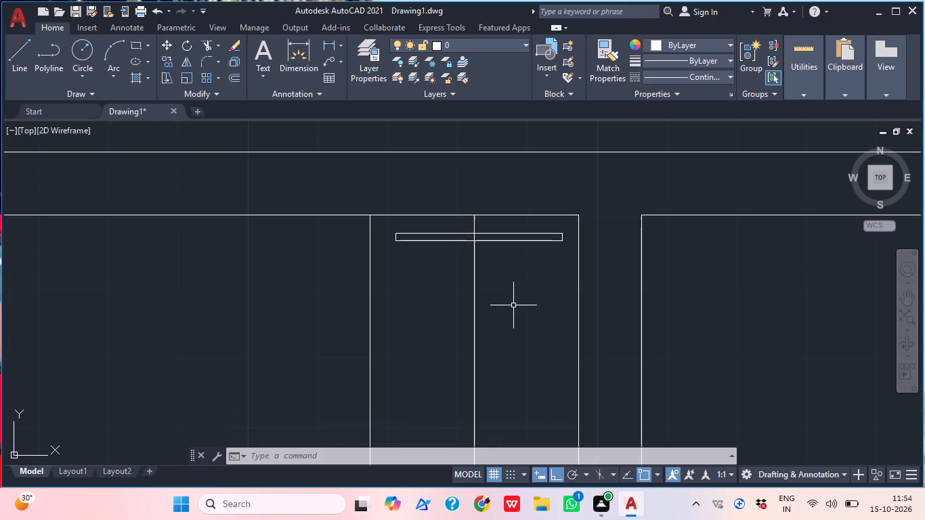
{"action": "left_click", "coordinate": [532, 244]}
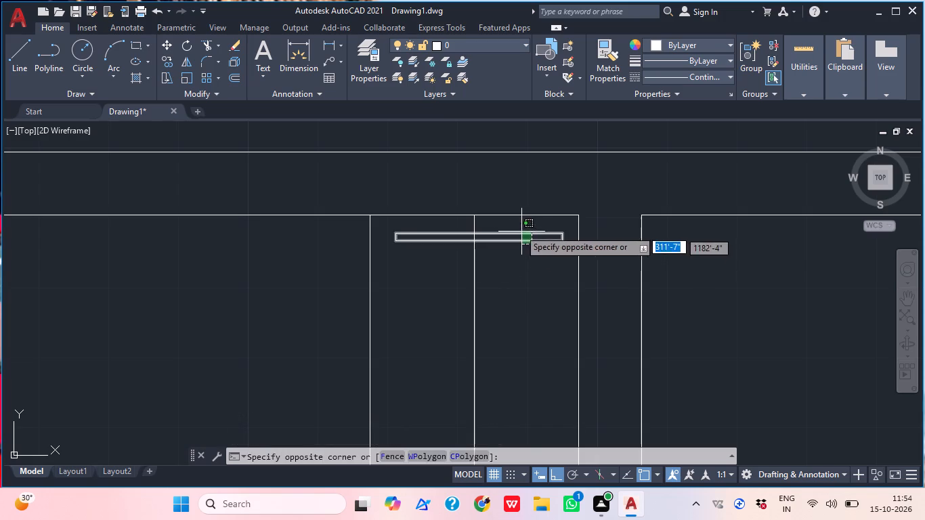
{"action": "left_click", "coordinate": [518, 228]}
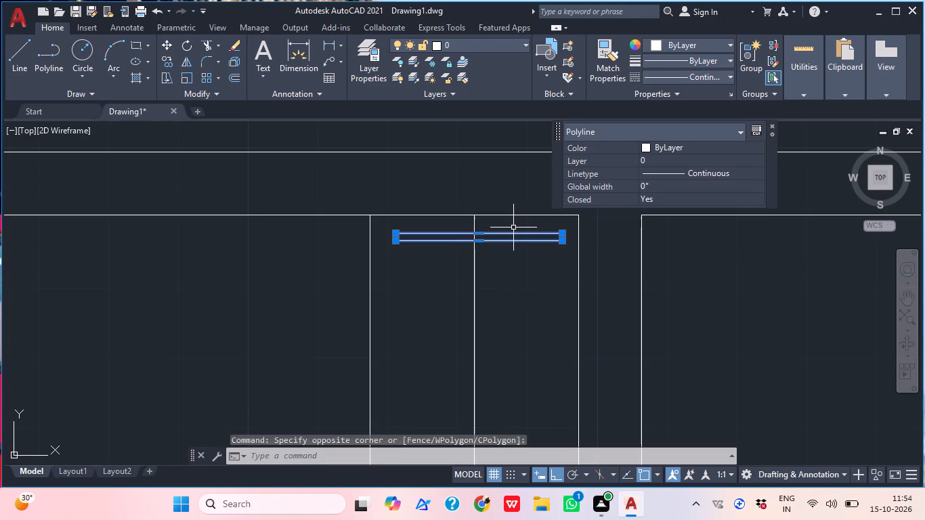
{"action": "type", "text": "RO"}
{"action": "key", "text": "space"}
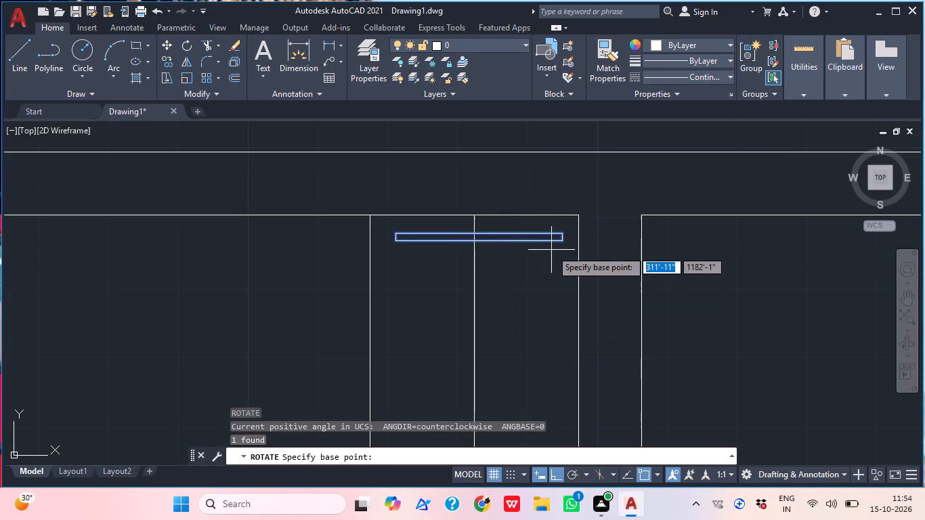
{"action": "scroll", "coordinate": [569, 242], "scroll_direction": "up", "scroll_amount": 1}
{"action": "left_click", "coordinate": [554, 243]}
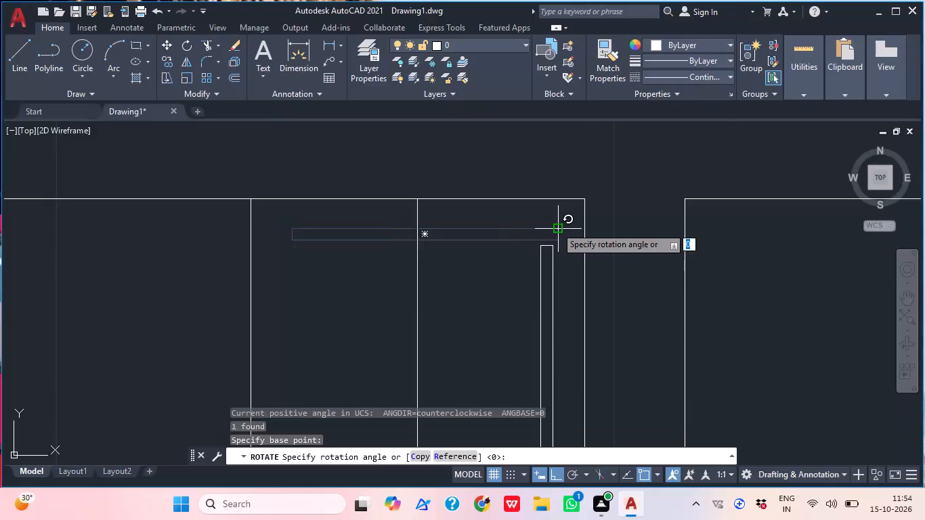
{"action": "left_click", "coordinate": [555, 474]}
{"action": "scroll", "coordinate": [574, 186], "scroll_direction": "down", "scroll_amount": 1}
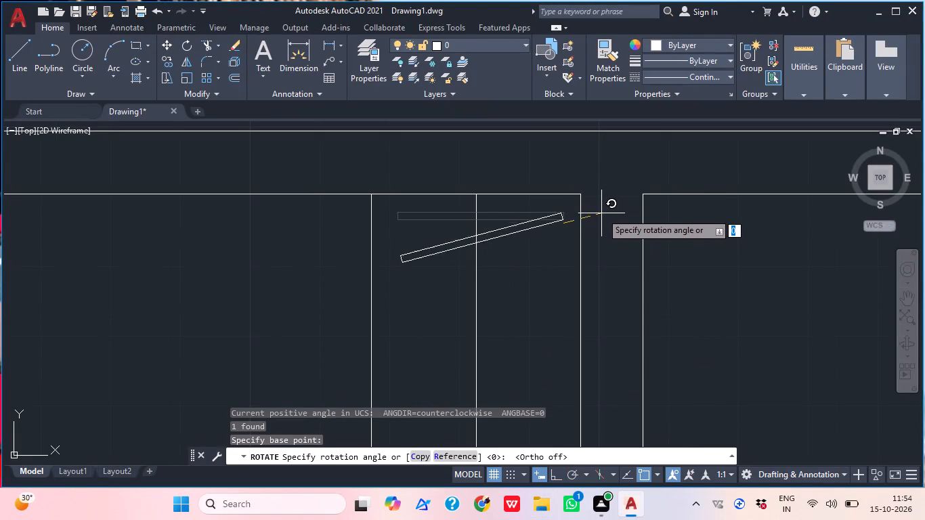
{"action": "scroll", "coordinate": [598, 215], "scroll_direction": "up", "scroll_amount": 2}
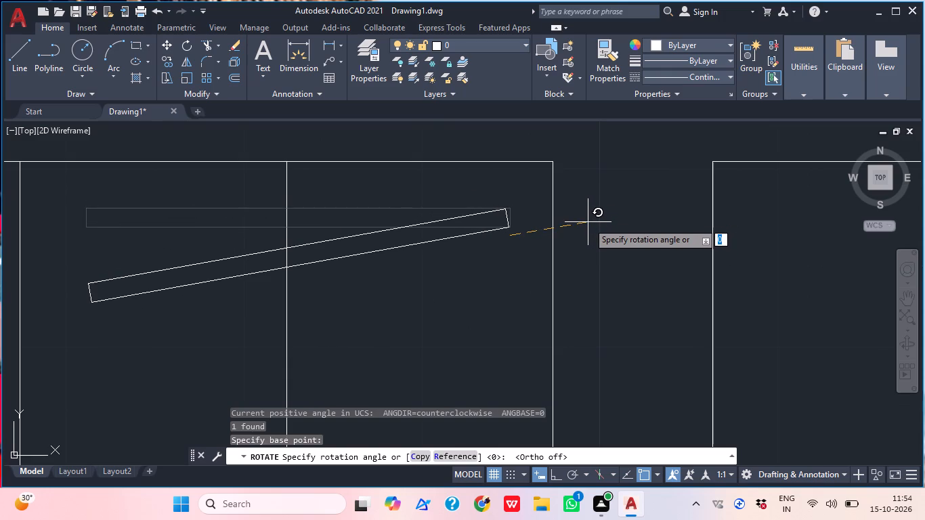
{"action": "left_click", "coordinate": [586, 228]}
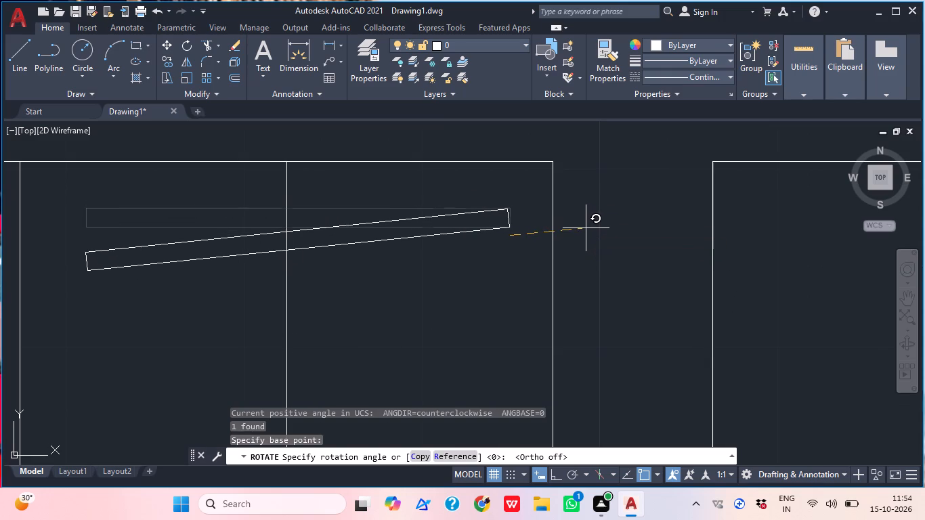
{"action": "scroll", "coordinate": [599, 215], "scroll_direction": "down", "scroll_amount": 1}
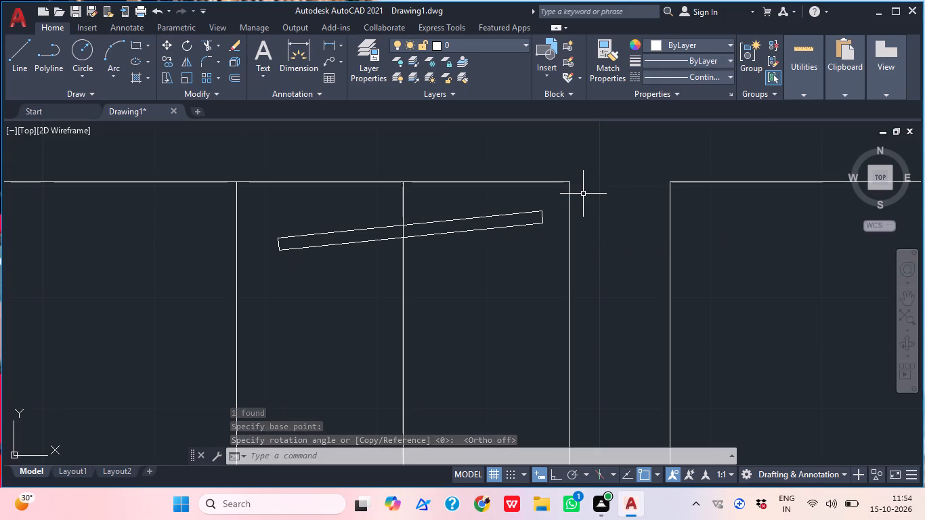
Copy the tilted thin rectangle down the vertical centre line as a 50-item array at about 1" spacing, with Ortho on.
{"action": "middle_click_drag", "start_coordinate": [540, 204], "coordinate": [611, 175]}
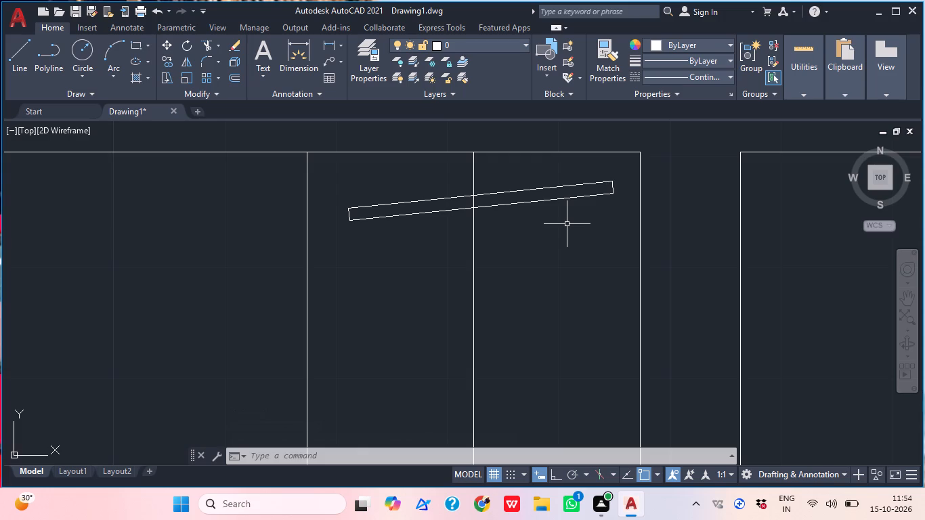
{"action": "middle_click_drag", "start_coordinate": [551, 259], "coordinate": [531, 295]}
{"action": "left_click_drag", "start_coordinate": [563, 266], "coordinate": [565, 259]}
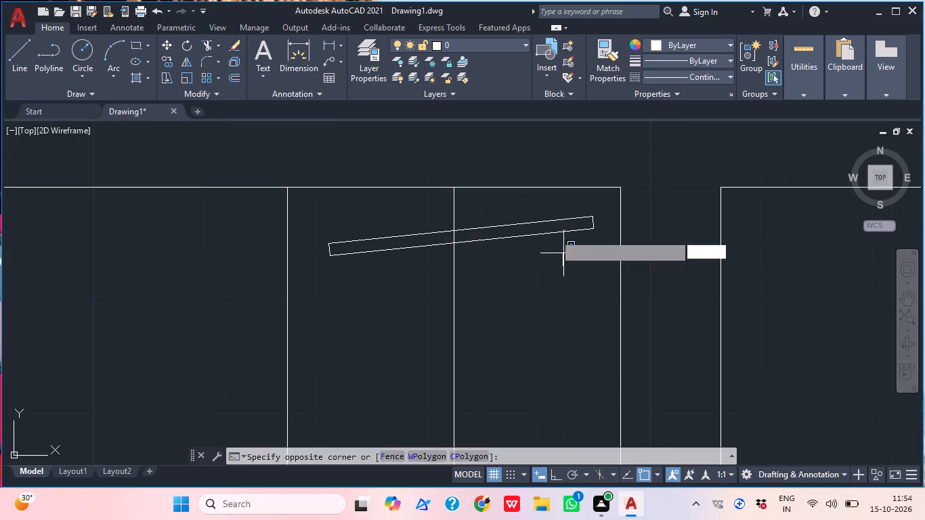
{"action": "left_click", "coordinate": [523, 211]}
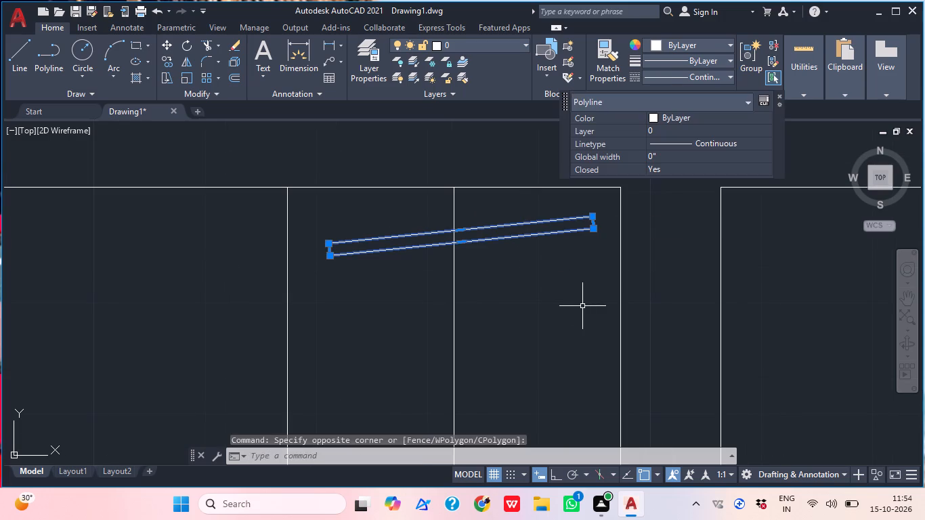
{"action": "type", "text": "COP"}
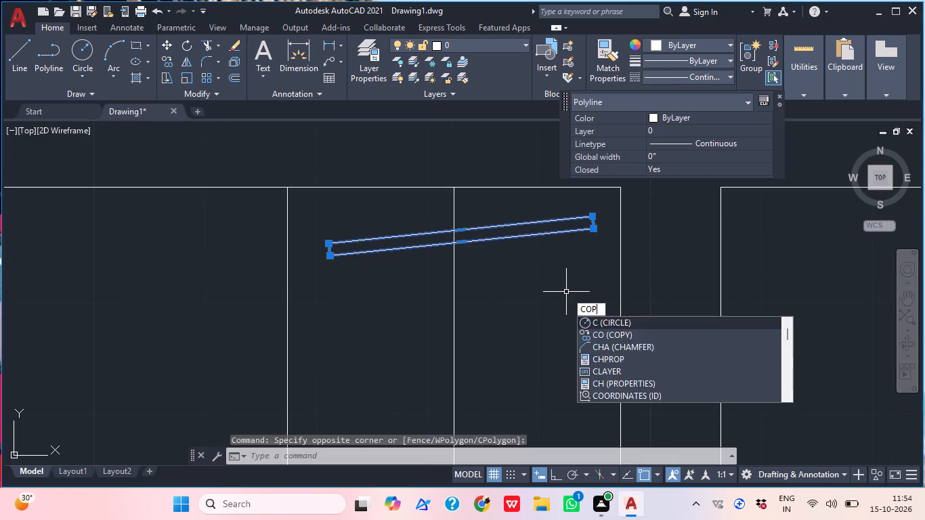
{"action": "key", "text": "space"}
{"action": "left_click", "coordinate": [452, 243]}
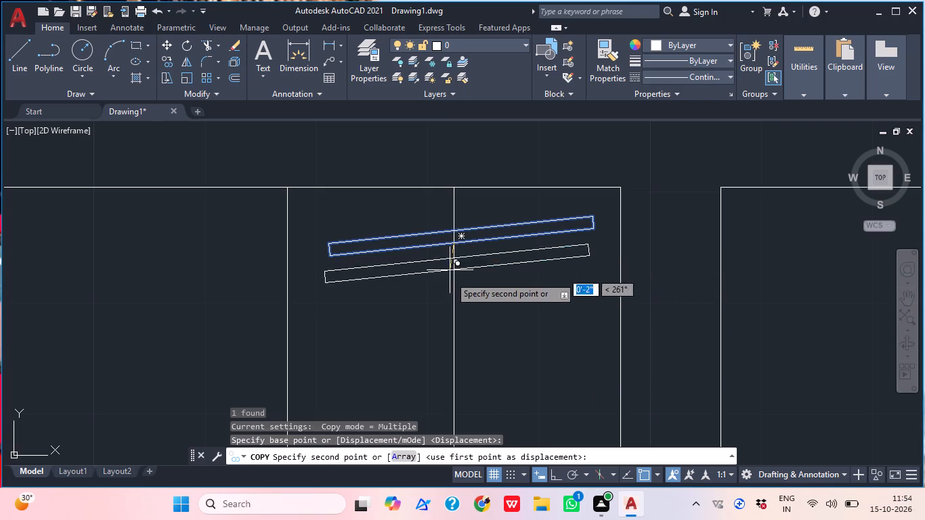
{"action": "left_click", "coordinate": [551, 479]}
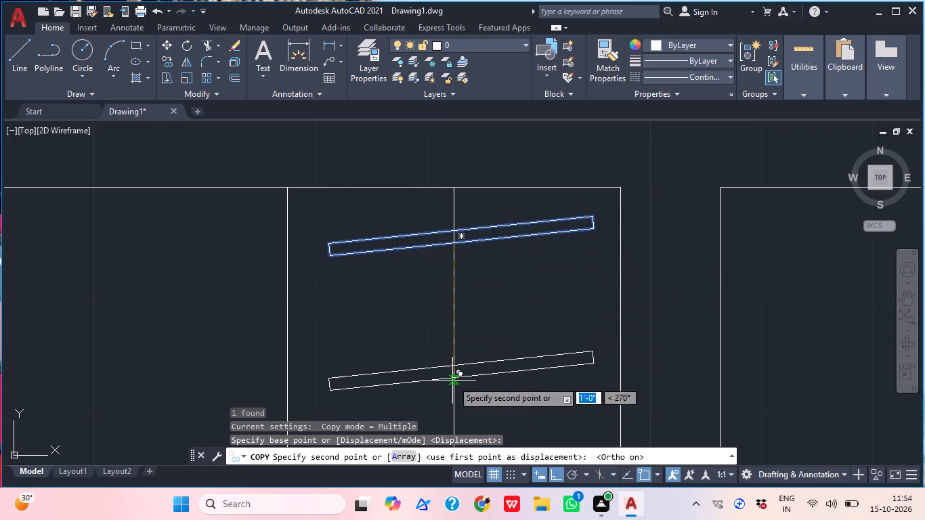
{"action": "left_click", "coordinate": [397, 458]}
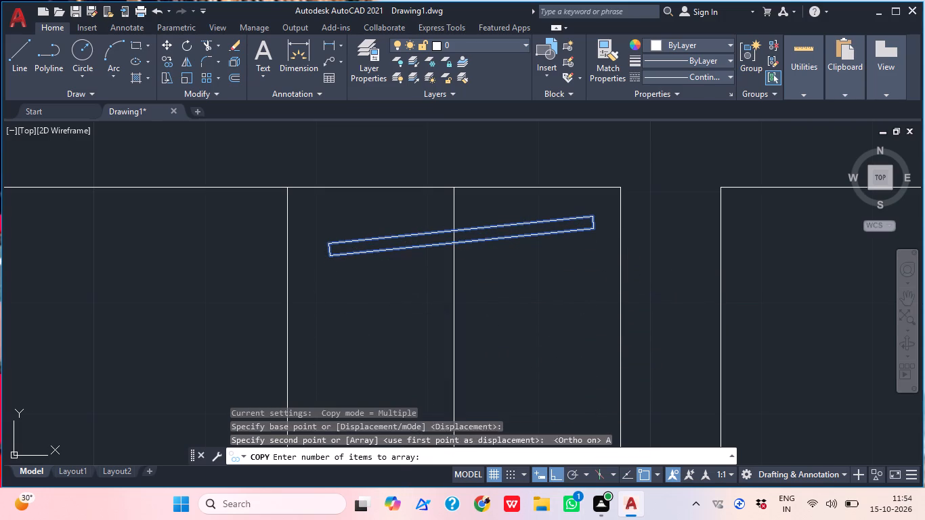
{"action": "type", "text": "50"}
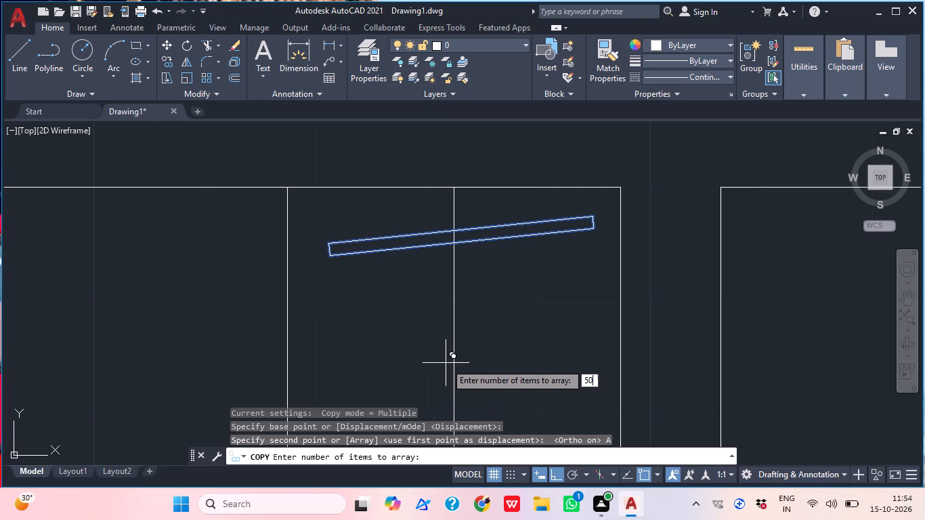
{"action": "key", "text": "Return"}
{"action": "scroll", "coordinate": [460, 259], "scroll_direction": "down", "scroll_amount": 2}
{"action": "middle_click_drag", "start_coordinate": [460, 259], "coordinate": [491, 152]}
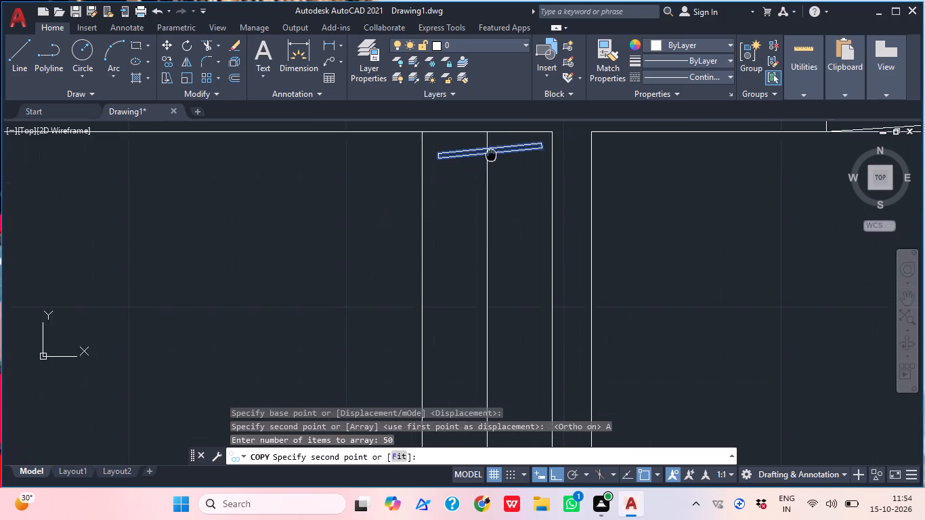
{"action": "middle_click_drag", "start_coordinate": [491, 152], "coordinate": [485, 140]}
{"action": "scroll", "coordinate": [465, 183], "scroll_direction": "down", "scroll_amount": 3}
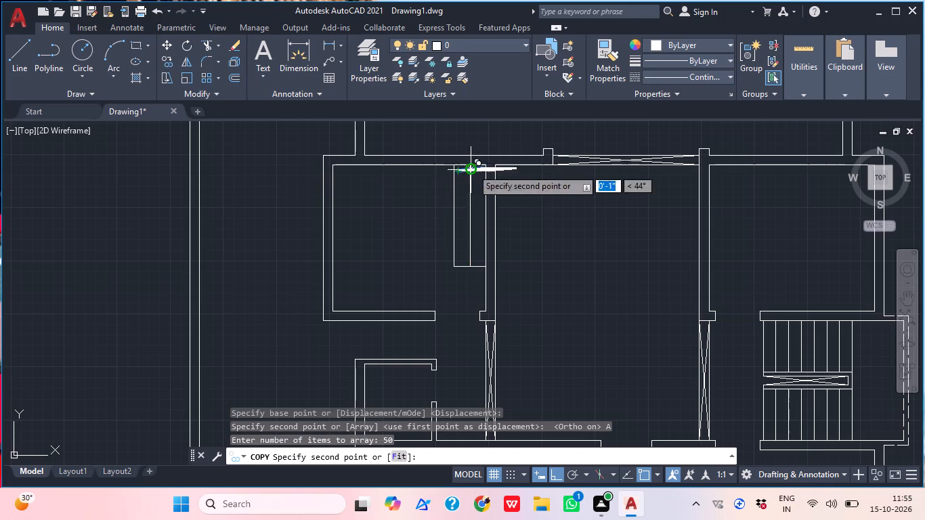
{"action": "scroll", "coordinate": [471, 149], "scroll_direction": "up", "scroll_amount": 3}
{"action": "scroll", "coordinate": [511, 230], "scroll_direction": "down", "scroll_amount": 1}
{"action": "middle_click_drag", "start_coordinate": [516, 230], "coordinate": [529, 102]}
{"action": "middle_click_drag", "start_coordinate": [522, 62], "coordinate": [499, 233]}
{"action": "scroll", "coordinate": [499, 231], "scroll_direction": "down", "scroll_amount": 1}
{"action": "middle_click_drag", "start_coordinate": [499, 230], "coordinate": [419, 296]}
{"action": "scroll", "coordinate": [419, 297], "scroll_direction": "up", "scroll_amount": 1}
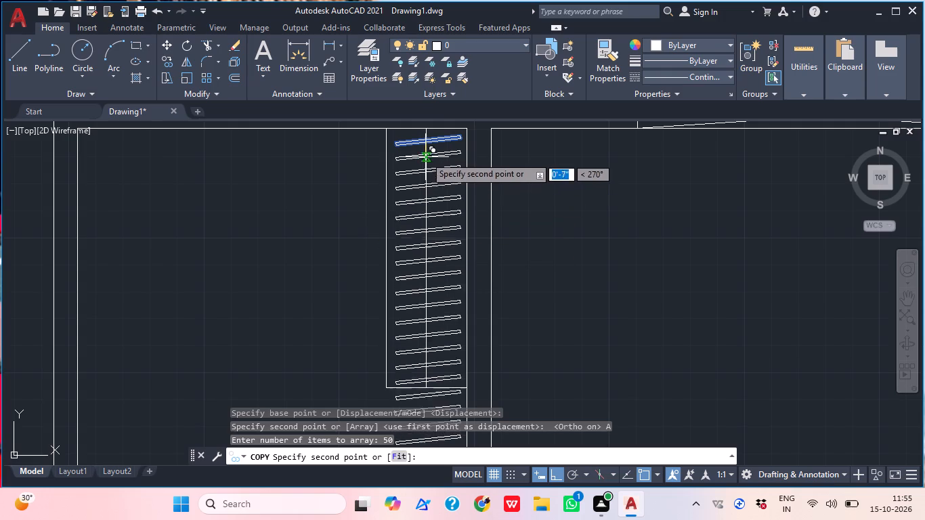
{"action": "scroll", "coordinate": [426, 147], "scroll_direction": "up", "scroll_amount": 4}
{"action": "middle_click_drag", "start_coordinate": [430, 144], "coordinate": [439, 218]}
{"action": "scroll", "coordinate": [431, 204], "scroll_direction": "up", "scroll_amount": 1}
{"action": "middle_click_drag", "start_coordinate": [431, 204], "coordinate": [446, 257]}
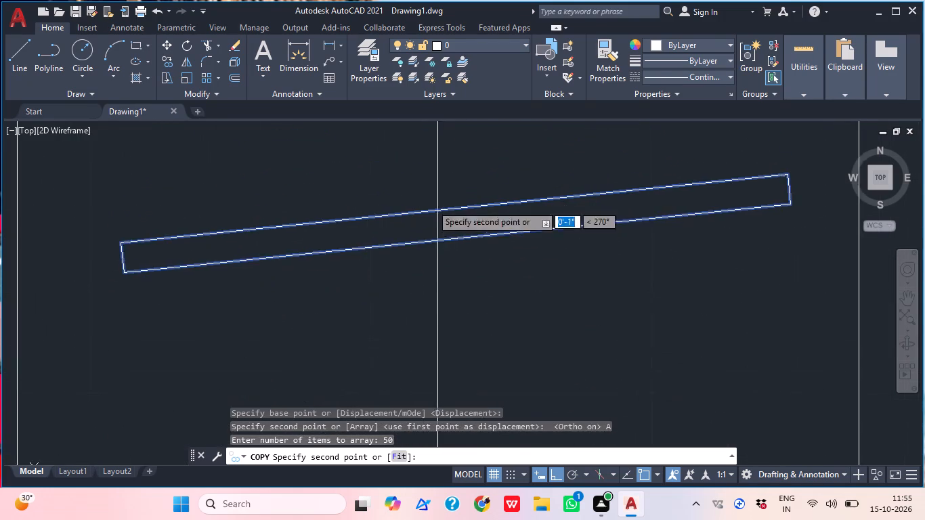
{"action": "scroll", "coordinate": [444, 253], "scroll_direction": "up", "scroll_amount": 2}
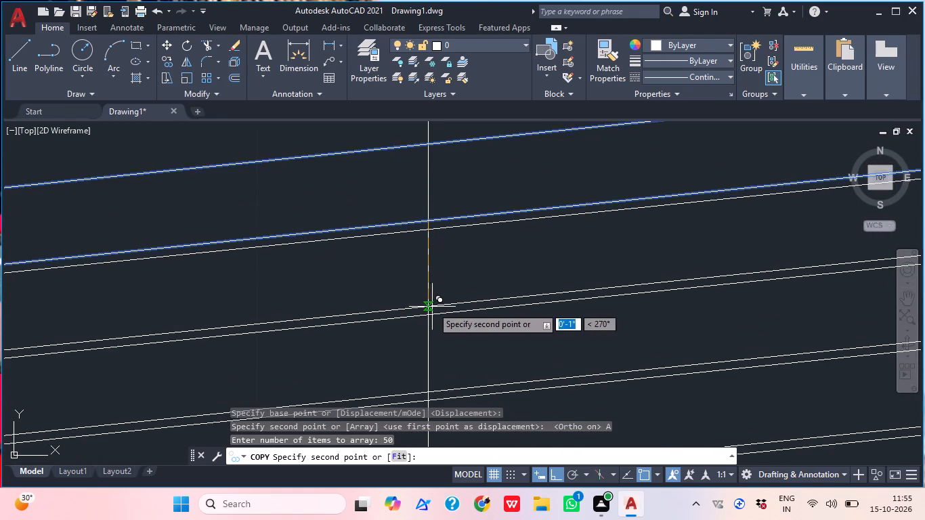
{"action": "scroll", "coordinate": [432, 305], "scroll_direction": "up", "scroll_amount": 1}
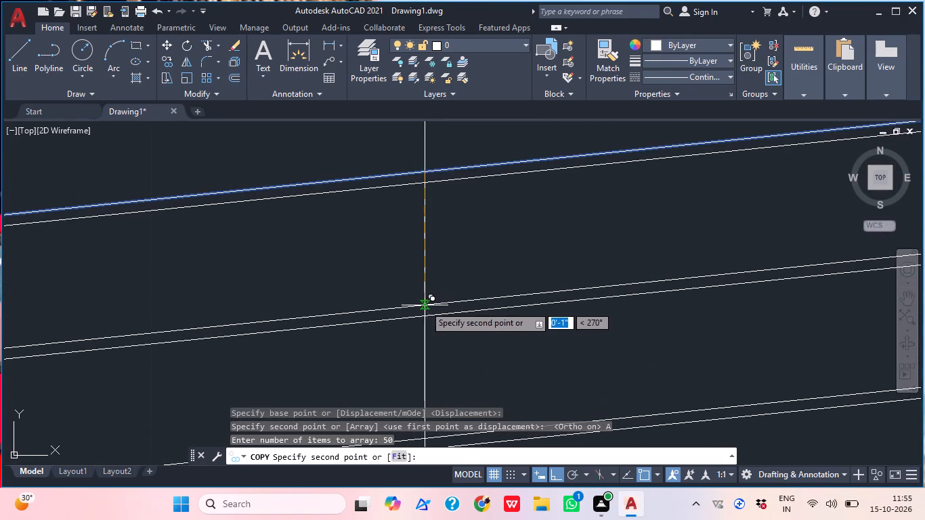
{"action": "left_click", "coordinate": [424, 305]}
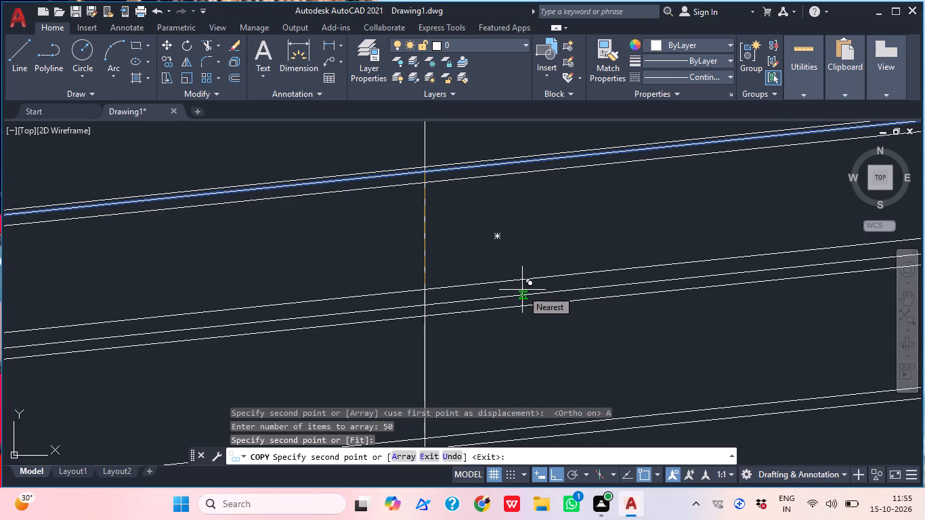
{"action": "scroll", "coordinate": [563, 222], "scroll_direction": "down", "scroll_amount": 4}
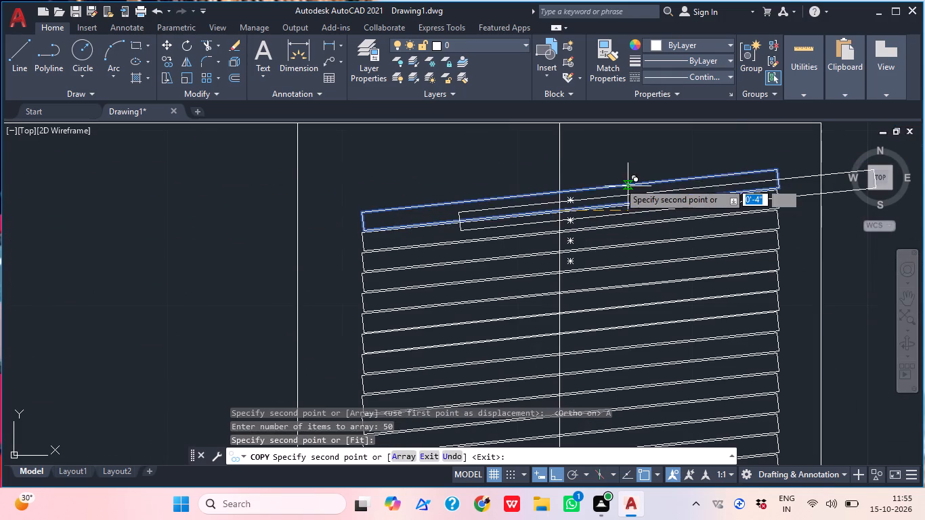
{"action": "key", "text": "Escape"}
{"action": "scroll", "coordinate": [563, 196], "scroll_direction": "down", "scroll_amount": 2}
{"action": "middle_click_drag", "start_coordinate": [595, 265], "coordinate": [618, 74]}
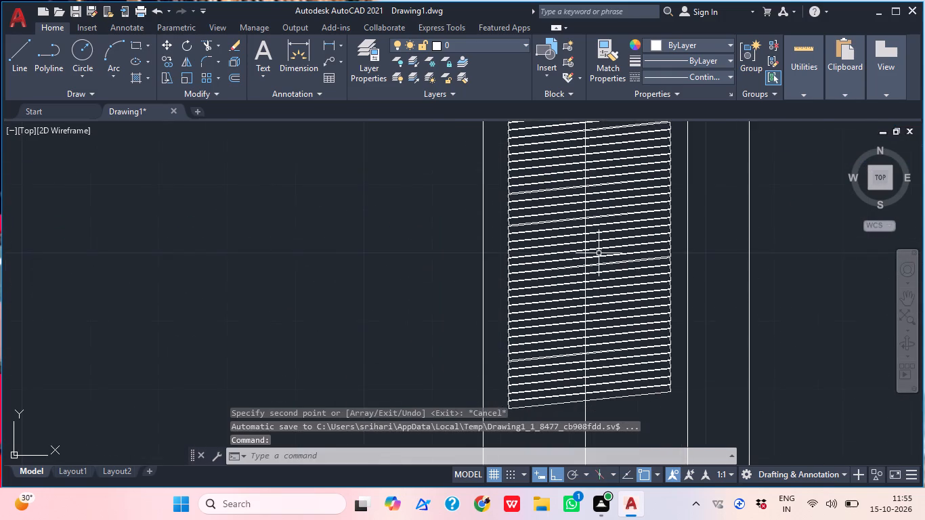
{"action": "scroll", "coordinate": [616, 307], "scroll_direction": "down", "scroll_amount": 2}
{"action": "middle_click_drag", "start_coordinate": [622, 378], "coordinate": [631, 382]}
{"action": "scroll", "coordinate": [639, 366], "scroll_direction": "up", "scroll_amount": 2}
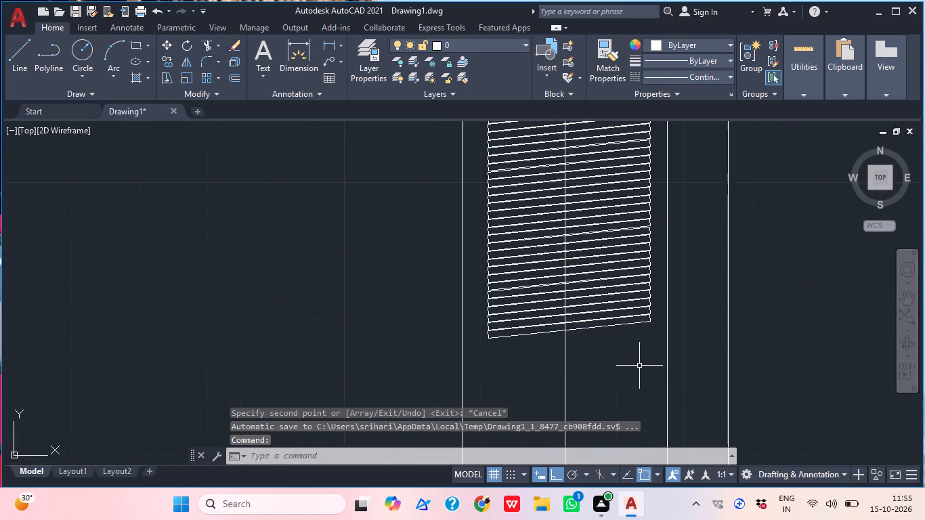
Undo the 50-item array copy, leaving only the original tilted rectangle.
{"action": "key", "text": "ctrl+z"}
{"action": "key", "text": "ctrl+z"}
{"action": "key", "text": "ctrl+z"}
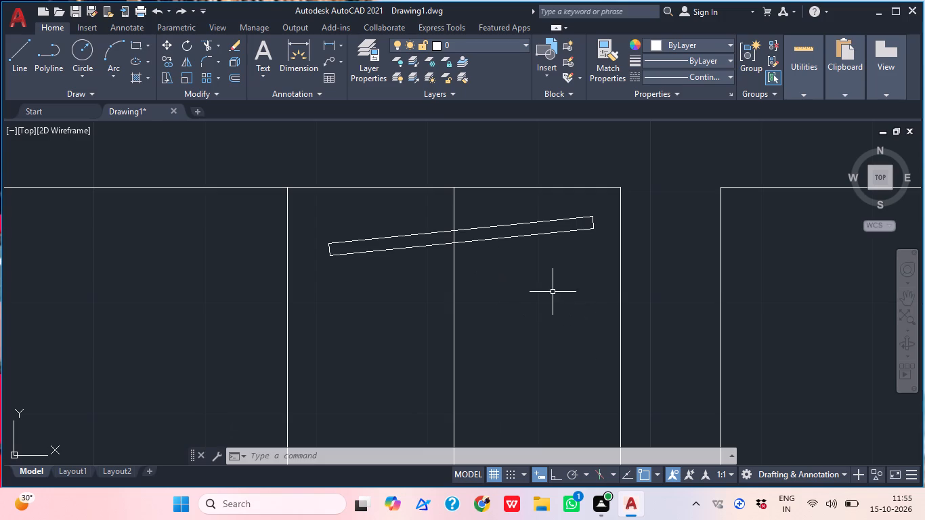
Copy the tilted rectangle straight down the centre line with Ortho on, placing four copies 2" to 3" apart, to about 9" below it.
{"action": "left_click_drag", "start_coordinate": [558, 285], "coordinate": [557, 260]}
{"action": "left_click", "coordinate": [509, 192]}
{"action": "key", "text": "c"}
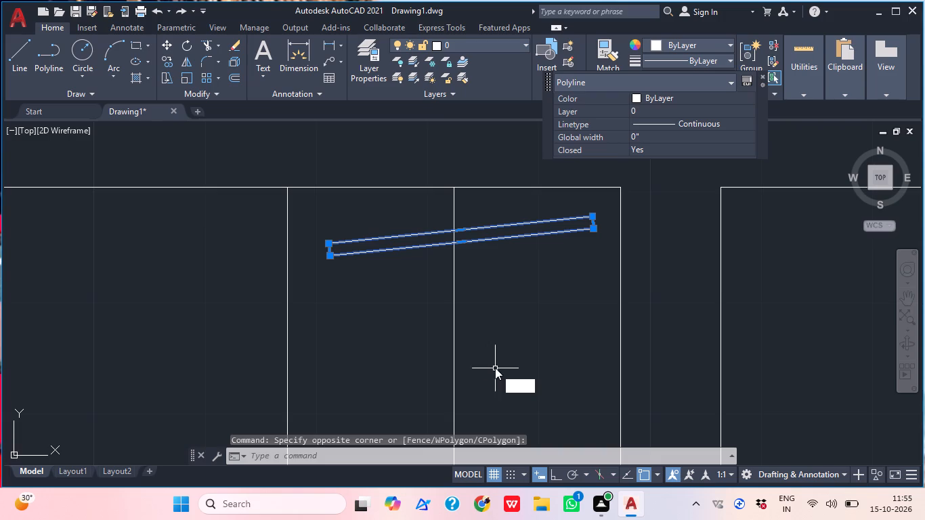
{"action": "key", "text": "o"}
{"action": "key", "text": "p"}
{"action": "key", "text": "space"}
{"action": "left_click", "coordinate": [452, 244]}
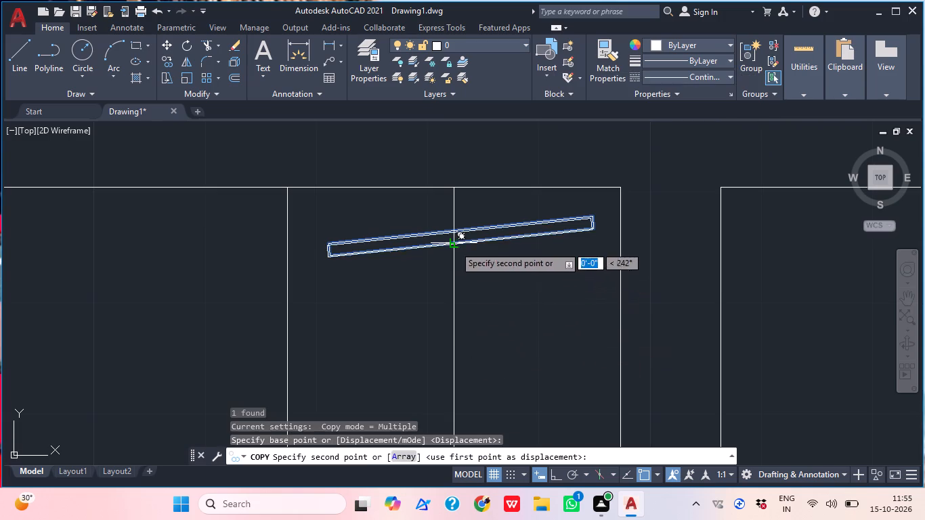
{"action": "left_click", "coordinate": [557, 469]}
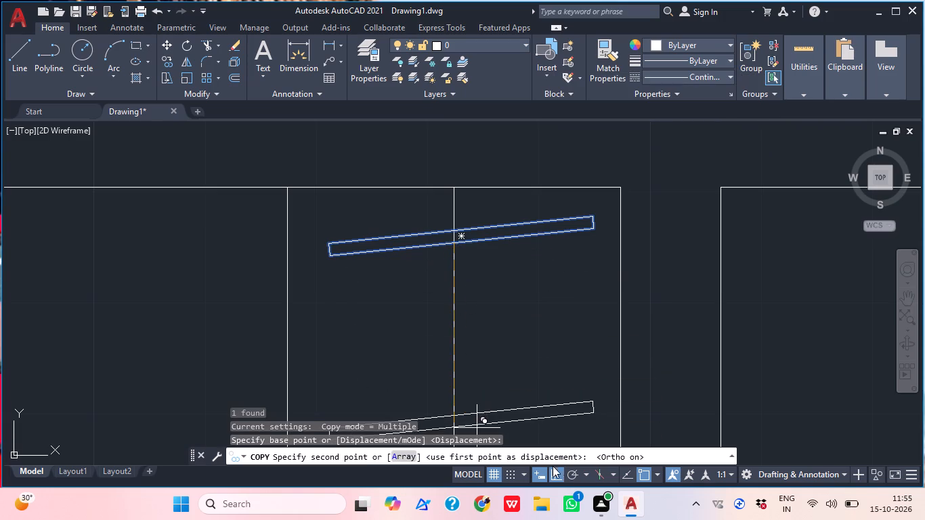
{"action": "left_click", "coordinate": [462, 268]}
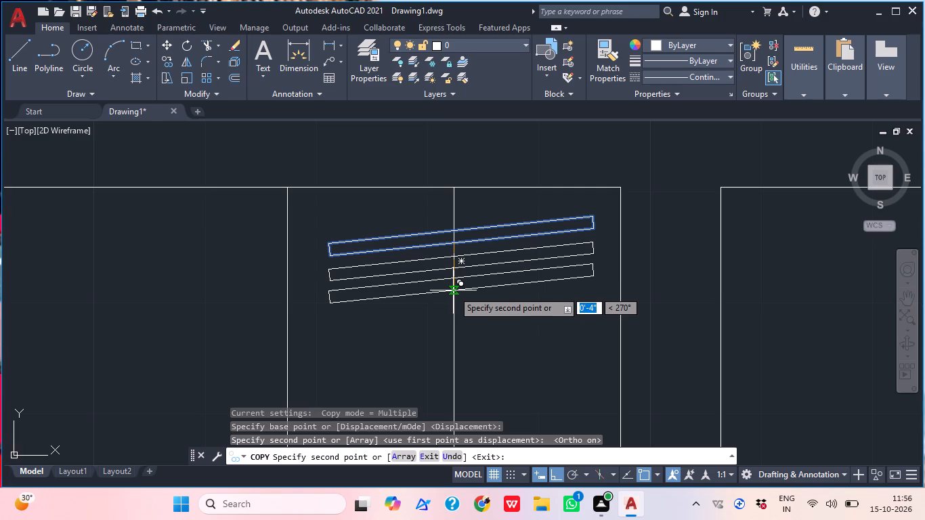
{"action": "left_click", "coordinate": [453, 293]}
{"action": "middle_click_drag", "start_coordinate": [453, 300], "coordinate": [466, 263]}
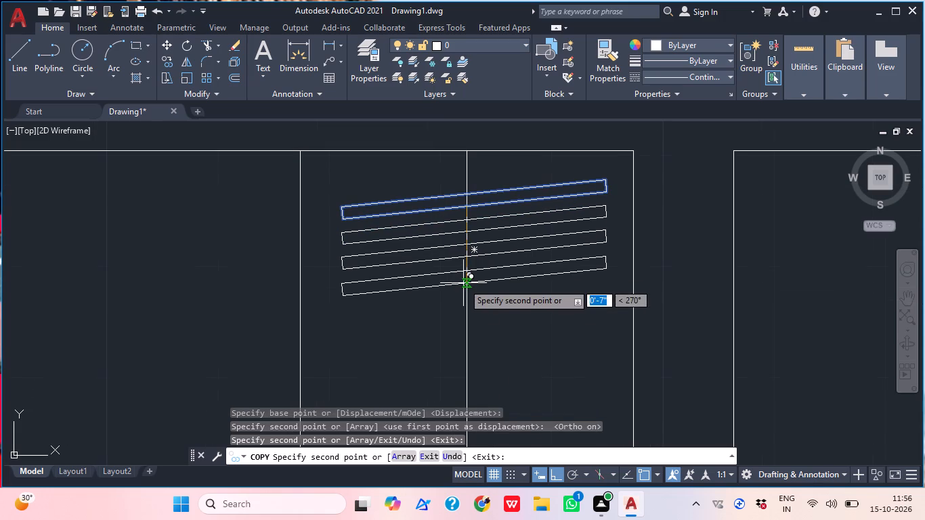
{"action": "left_click", "coordinate": [463, 282]}
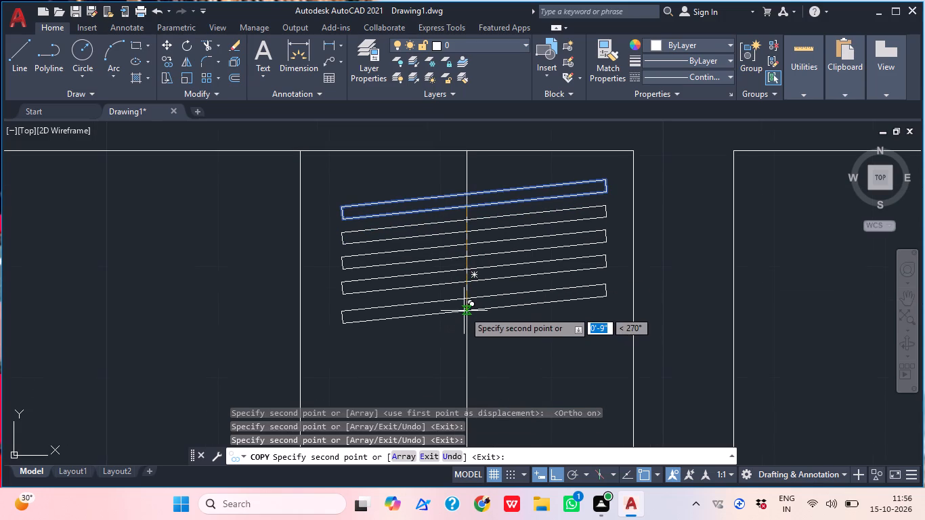
{"action": "left_click", "coordinate": [464, 311]}
Place eight more copies of the tilted rectangle down the centre line, about 3" apart, to about 2'-10" below the original.
{"action": "middle_click_drag", "start_coordinate": [483, 363], "coordinate": [493, 286]}
{"action": "left_click", "coordinate": [473, 264]}
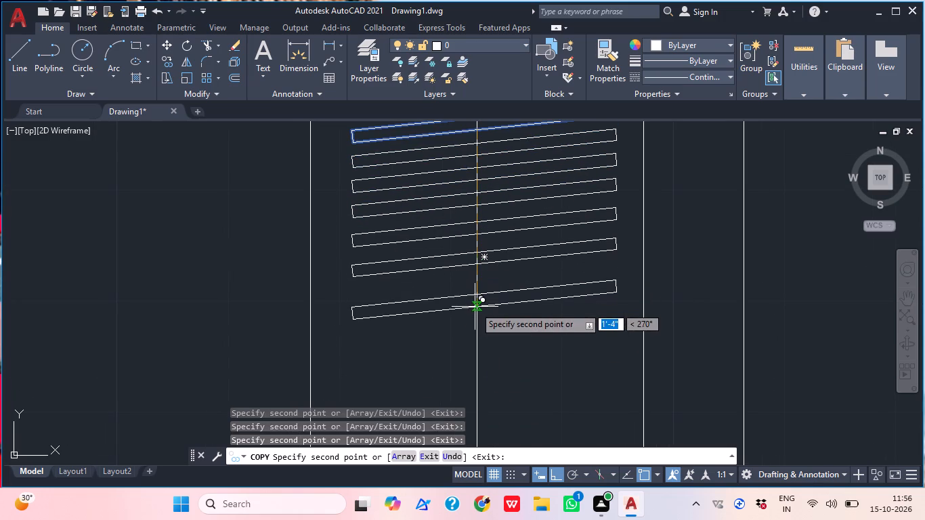
{"action": "left_click", "coordinate": [475, 299]}
{"action": "left_click", "coordinate": [481, 330]}
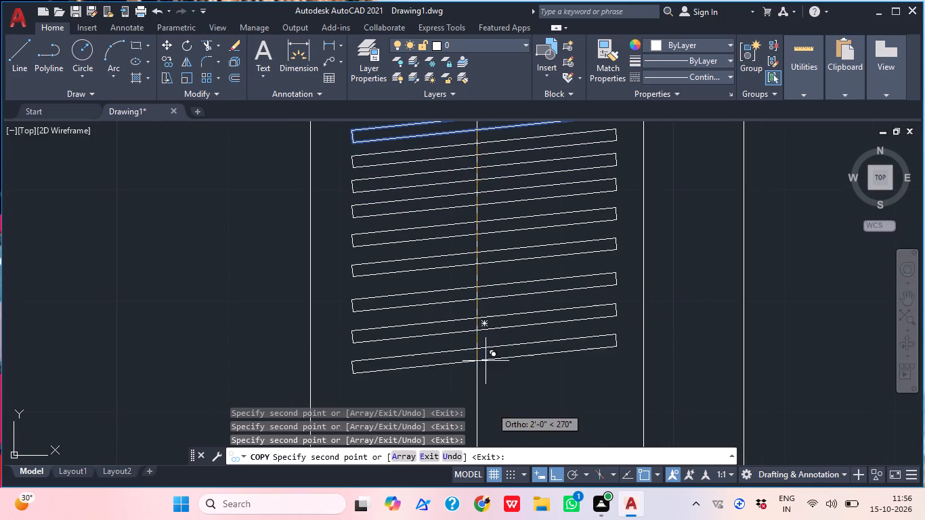
{"action": "middle_click_drag", "start_coordinate": [490, 411], "coordinate": [485, 340]}
{"action": "left_click", "coordinate": [481, 295]}
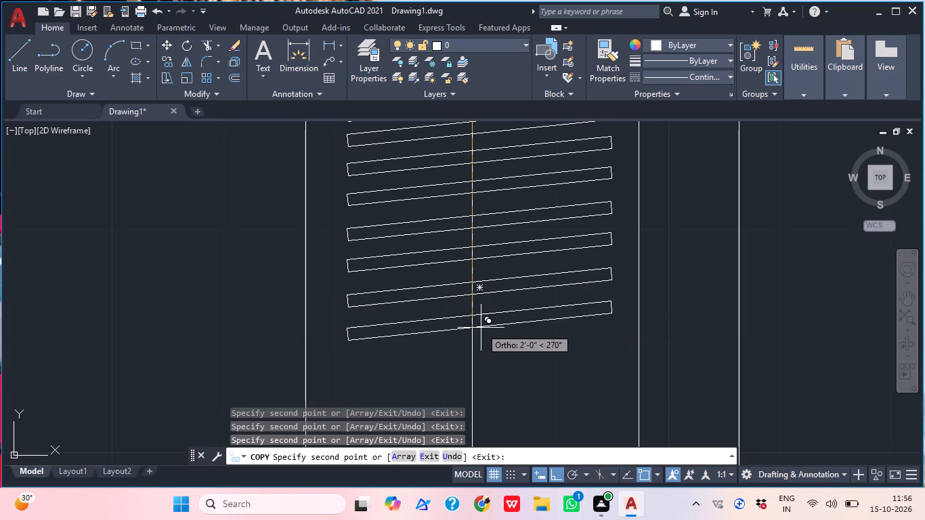
{"action": "left_click", "coordinate": [481, 328]}
{"action": "middle_click_drag", "start_coordinate": [484, 349], "coordinate": [492, 288]}
{"action": "left_click", "coordinate": [479, 303]}
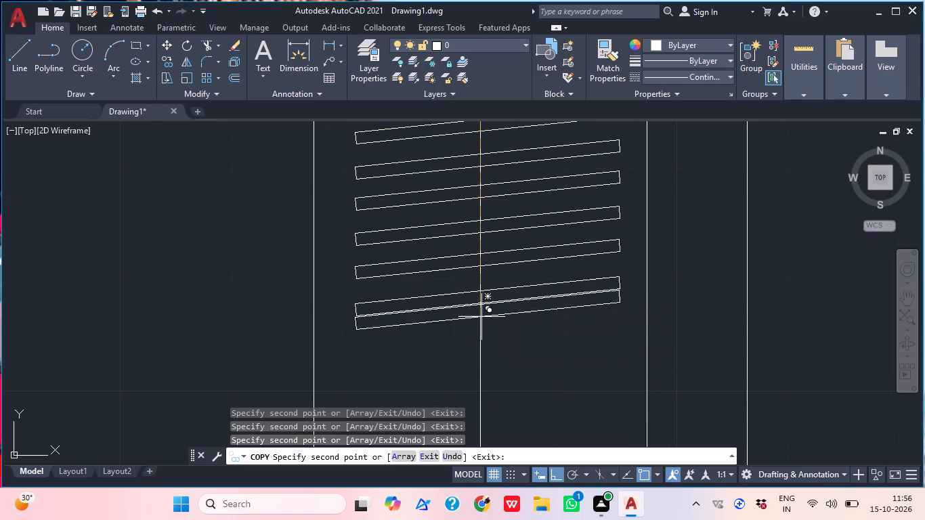
{"action": "middle_click_drag", "start_coordinate": [487, 350], "coordinate": [494, 329]}
{"action": "left_click", "coordinate": [486, 318]}
{"action": "middle_click_drag", "start_coordinate": [496, 370], "coordinate": [496, 289]}
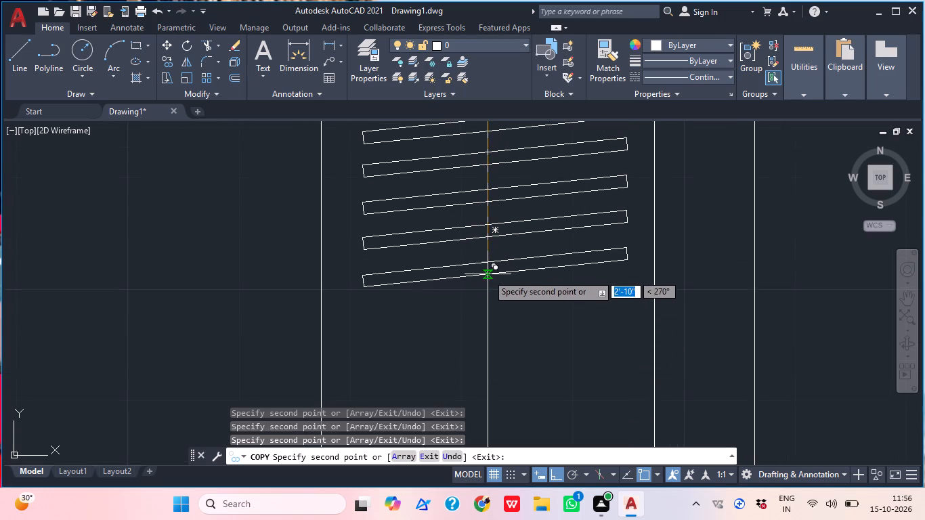
{"action": "left_click", "coordinate": [488, 274]}
Place seven more copies of the tilted rectangle down the wardrobe's centre line, about 3" to 5" apart.
{"action": "left_click", "coordinate": [490, 321]}
{"action": "middle_click_drag", "start_coordinate": [535, 377], "coordinate": [536, 290]}
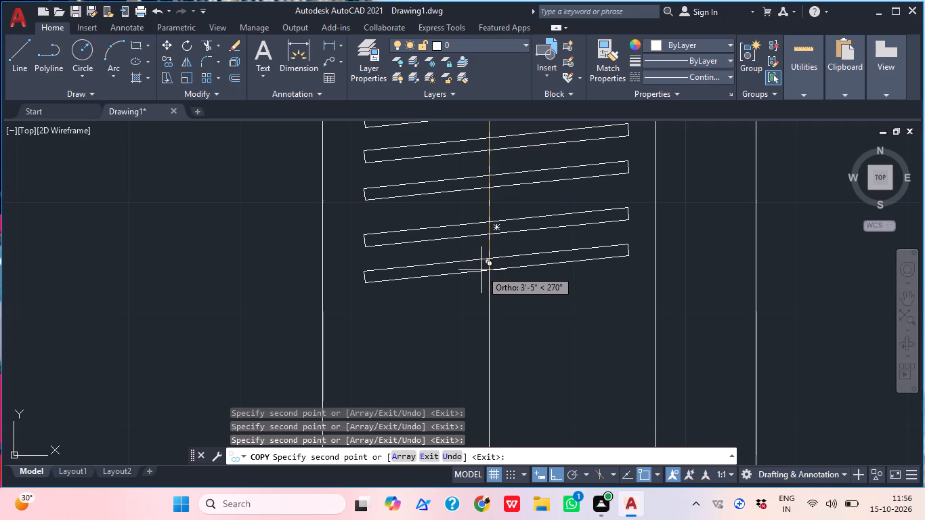
{"action": "left_click", "coordinate": [483, 267]}
{"action": "left_click", "coordinate": [485, 310]}
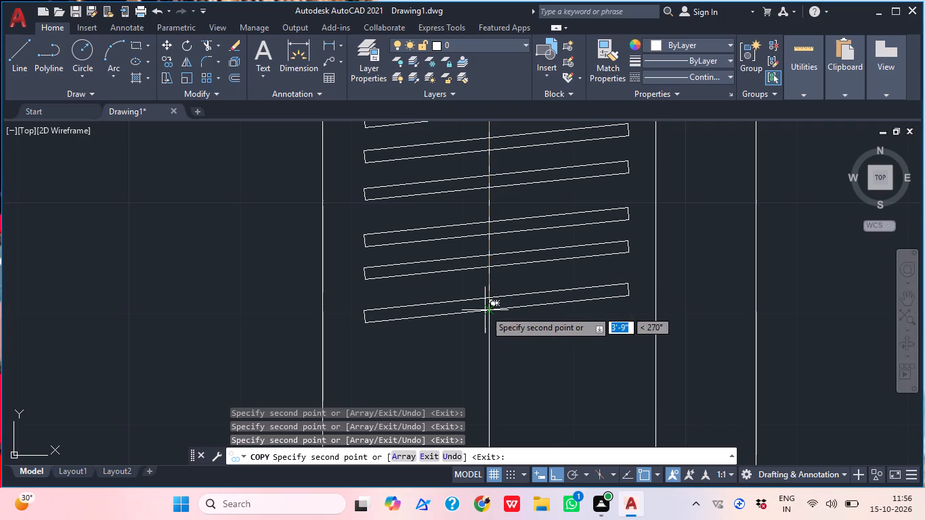
{"action": "left_click", "coordinate": [491, 343]}
{"action": "middle_click_drag", "start_coordinate": [514, 397], "coordinate": [509, 313]}
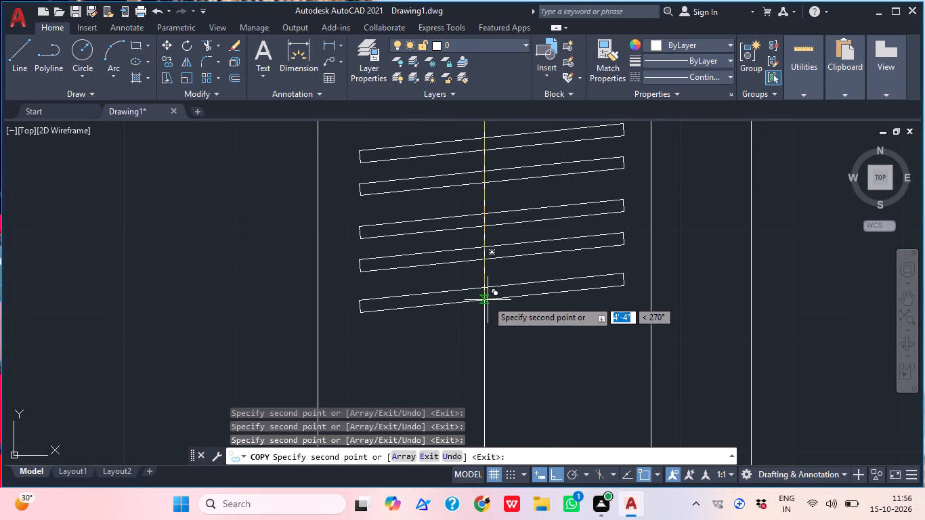
{"action": "left_click", "coordinate": [485, 306]}
{"action": "middle_click_drag", "start_coordinate": [503, 333], "coordinate": [502, 316]}
{"action": "left_click", "coordinate": [481, 328]}
{"action": "middle_click_drag", "start_coordinate": [494, 364], "coordinate": [490, 336]}
{"action": "left_click", "coordinate": [480, 337]}
{"action": "middle_click_drag", "start_coordinate": [481, 378], "coordinate": [491, 315]}
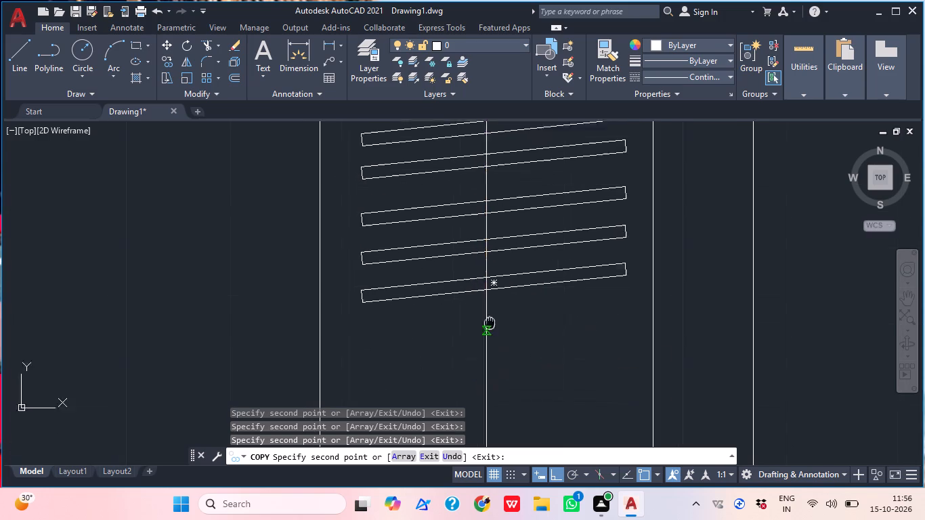
Place a further seven copies of the tilted rectangle, about 3" to 5" apart, down to the wardrobe's lower edge, and finish copying.
{"action": "middle_click_drag", "start_coordinate": [491, 315], "coordinate": [492, 275]}
{"action": "left_click", "coordinate": [491, 270]}
{"action": "left_click", "coordinate": [490, 318]}
{"action": "middle_click_drag", "start_coordinate": [539, 368], "coordinate": [540, 271]}
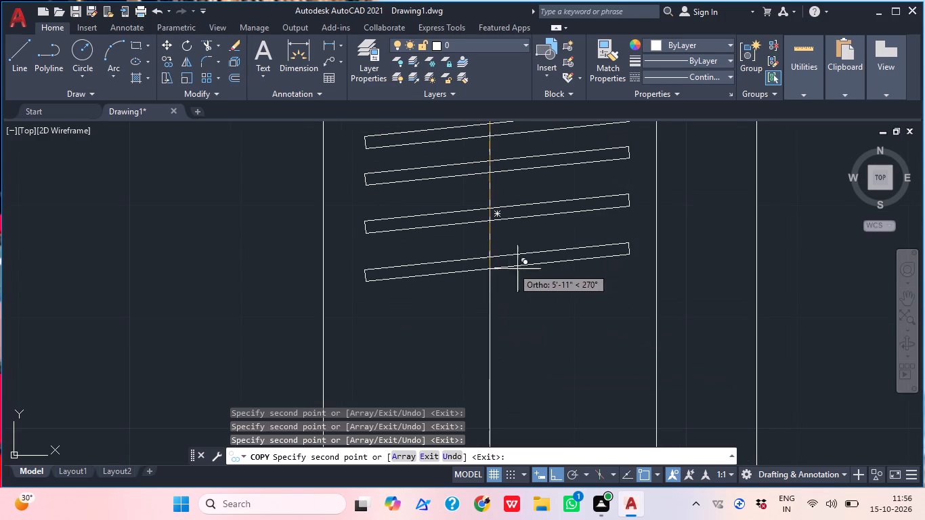
{"action": "left_click", "coordinate": [490, 265]}
{"action": "left_click", "coordinate": [492, 318]}
{"action": "middle_click_drag", "start_coordinate": [498, 330], "coordinate": [498, 248]}
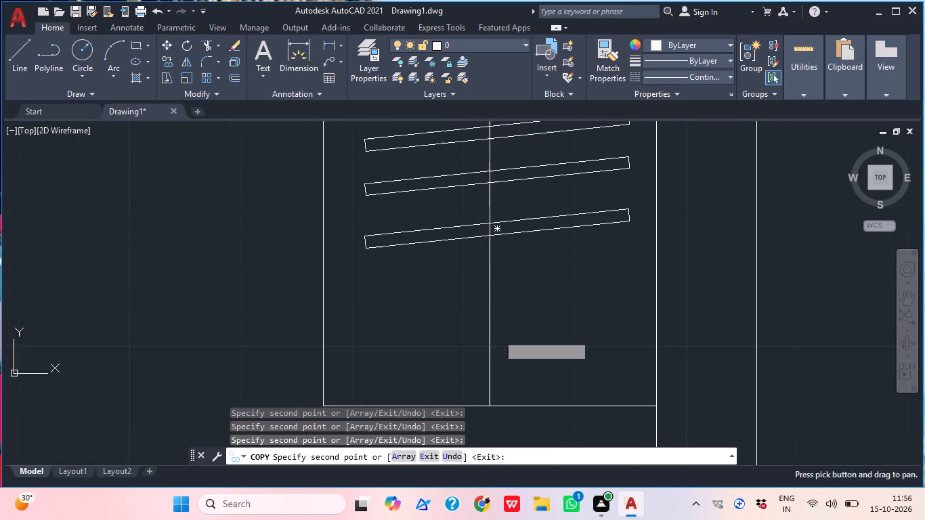
{"action": "left_click", "coordinate": [488, 280]}
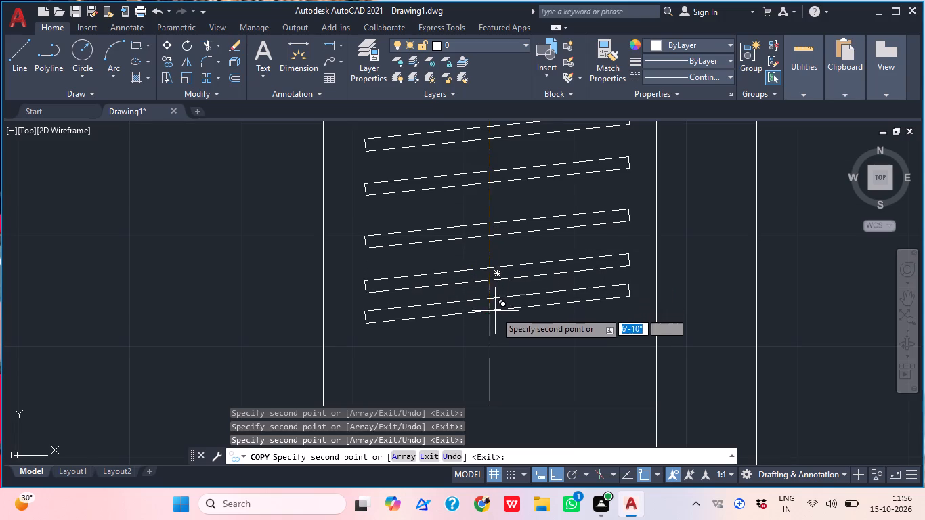
{"action": "left_click", "coordinate": [492, 318]}
{"action": "left_click", "coordinate": [493, 362]}
{"action": "scroll", "coordinate": [536, 311], "scroll_direction": "down", "scroll_amount": 3}
{"action": "middle_click_drag", "start_coordinate": [551, 294], "coordinate": [571, 418]}
{"action": "key", "text": "Escape"}
Examine the hanger spacing along the wardrobe and its place in the overall plan.
{"action": "middle_click_drag", "start_coordinate": [601, 244], "coordinate": [606, 167]}
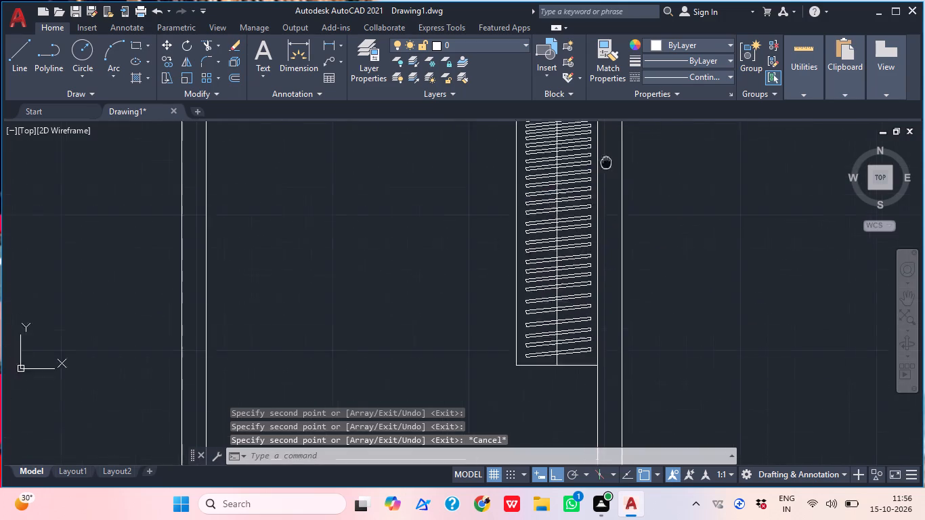
{"action": "scroll", "coordinate": [606, 176], "scroll_direction": "down", "scroll_amount": 1}
{"action": "middle_click_drag", "start_coordinate": [606, 167], "coordinate": [606, 170]}
{"action": "middle_click_drag", "start_coordinate": [600, 219], "coordinate": [574, 339]}
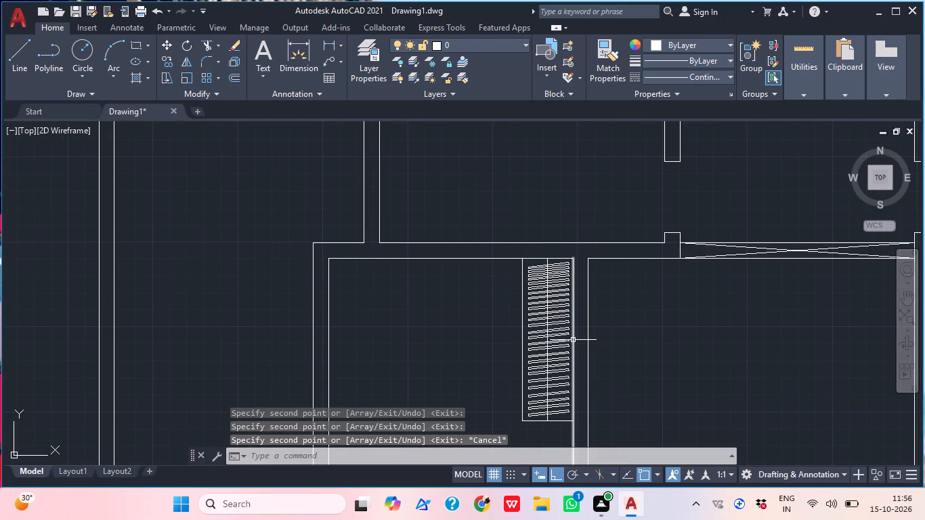
{"action": "scroll", "coordinate": [573, 326], "scroll_direction": "down", "scroll_amount": 1}
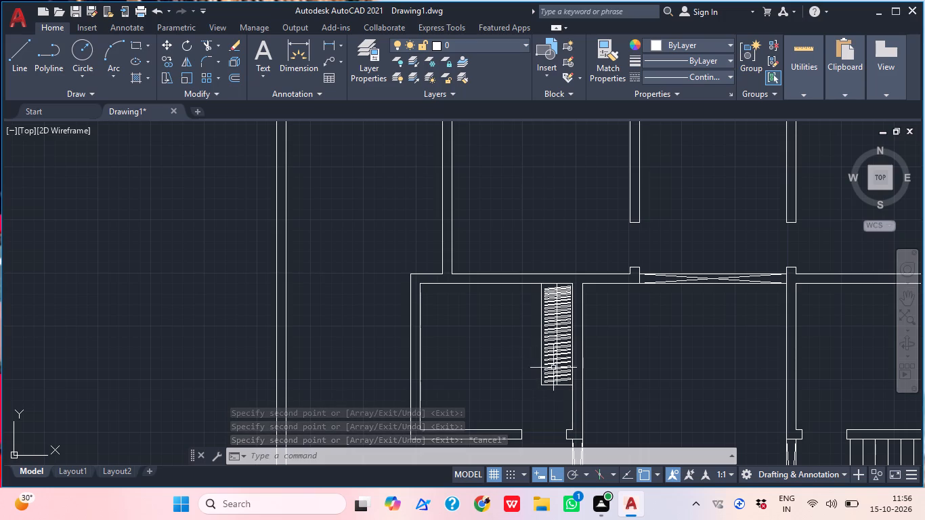
{"action": "scroll", "coordinate": [555, 334], "scroll_direction": "up", "scroll_amount": 2}
{"action": "middle_click_drag", "start_coordinate": [626, 272], "coordinate": [558, 378]}
{"action": "middle_click", "coordinate": [518, 340]}
{"action": "scroll", "coordinate": [518, 340], "scroll_direction": "up", "scroll_amount": 2}
{"action": "middle_click_drag", "start_coordinate": [518, 340], "coordinate": [565, 387]}
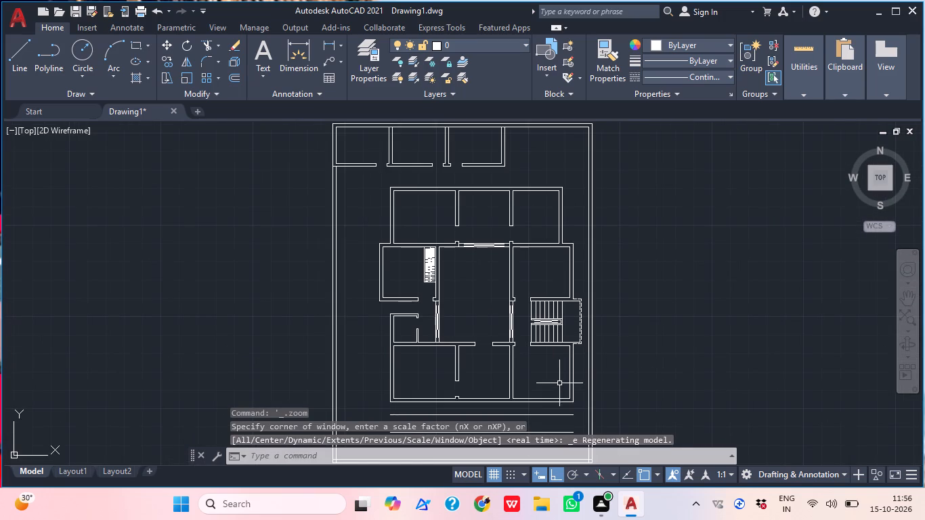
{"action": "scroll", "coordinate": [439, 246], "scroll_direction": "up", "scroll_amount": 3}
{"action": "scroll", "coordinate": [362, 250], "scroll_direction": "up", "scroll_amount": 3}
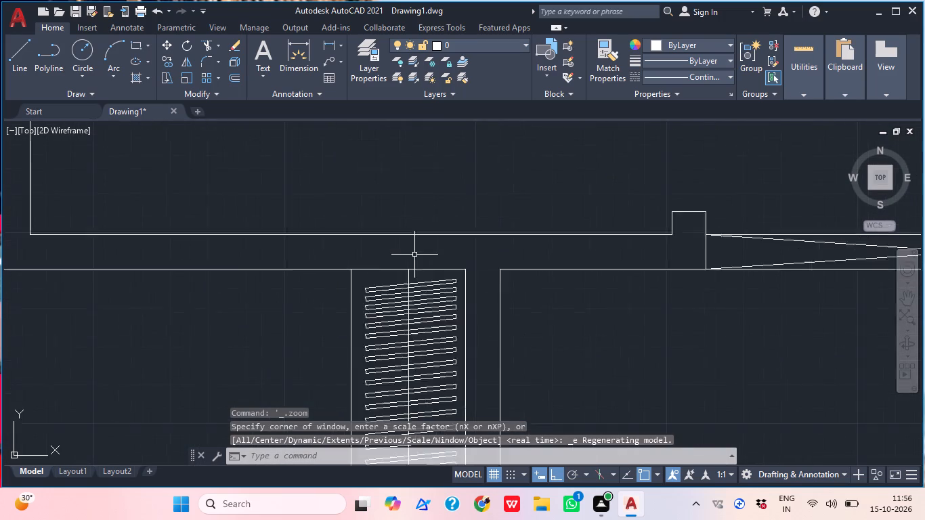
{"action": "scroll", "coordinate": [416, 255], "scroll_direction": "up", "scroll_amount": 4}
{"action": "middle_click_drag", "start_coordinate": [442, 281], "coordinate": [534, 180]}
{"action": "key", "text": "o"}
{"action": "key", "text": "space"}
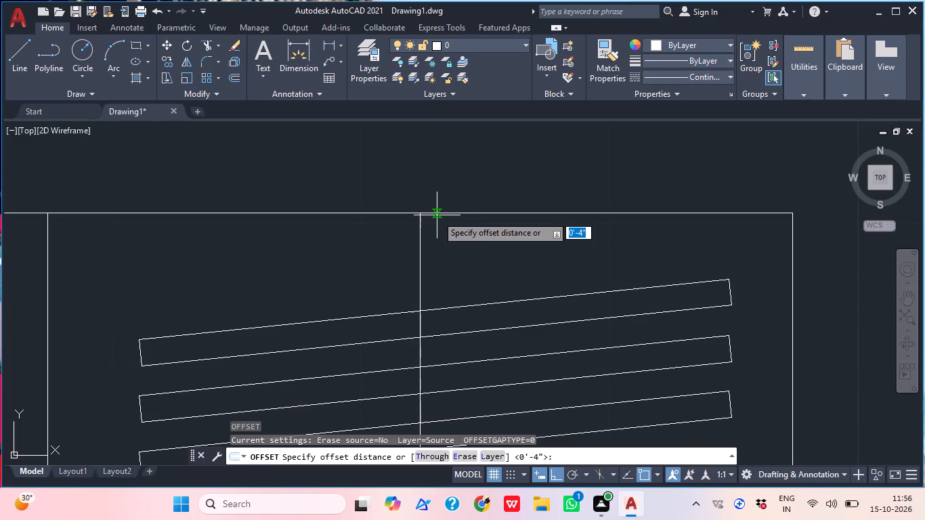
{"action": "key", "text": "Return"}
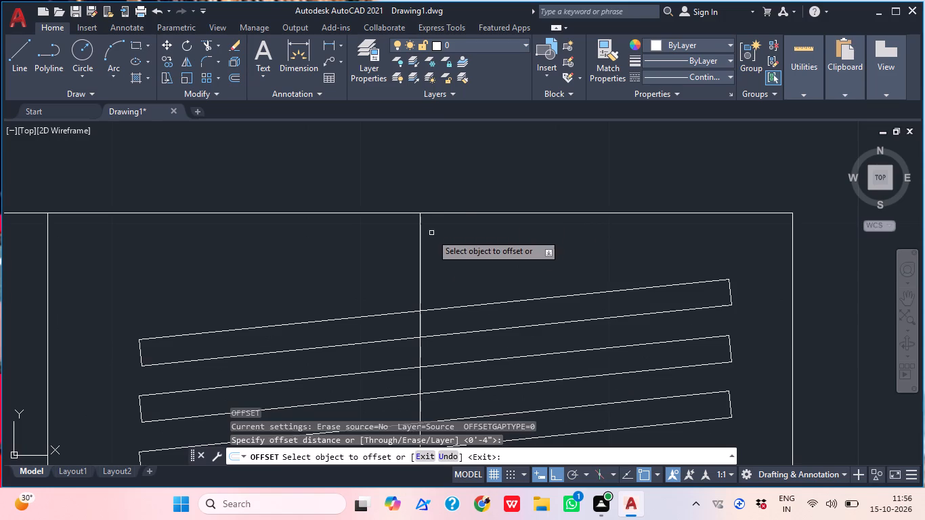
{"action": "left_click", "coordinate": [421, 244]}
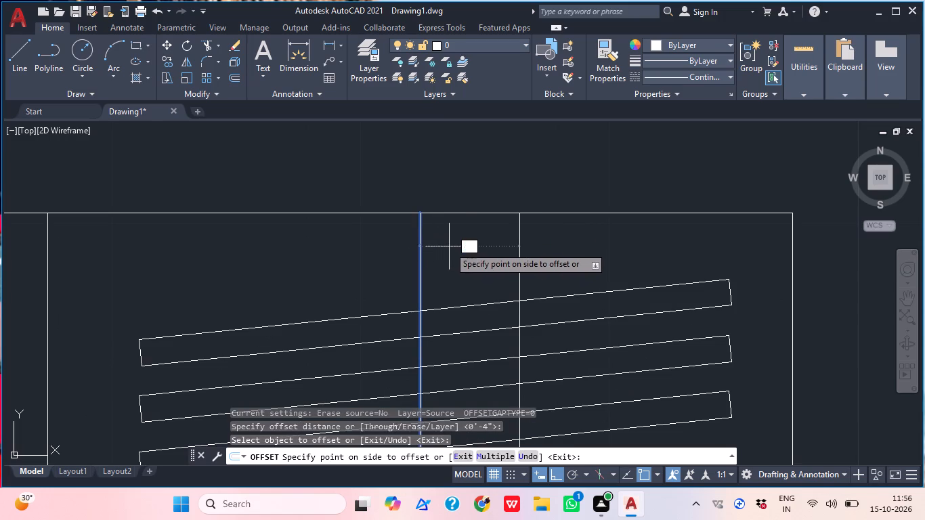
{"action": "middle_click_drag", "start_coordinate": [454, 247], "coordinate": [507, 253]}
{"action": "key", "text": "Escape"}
Offset the wardrobe's vertical centre line 1" to its right to form a double-line hanging rod.
{"action": "scroll", "coordinate": [499, 251], "scroll_direction": "up", "scroll_amount": 2}
{"action": "middle_click_drag", "start_coordinate": [500, 263], "coordinate": [535, 267]}
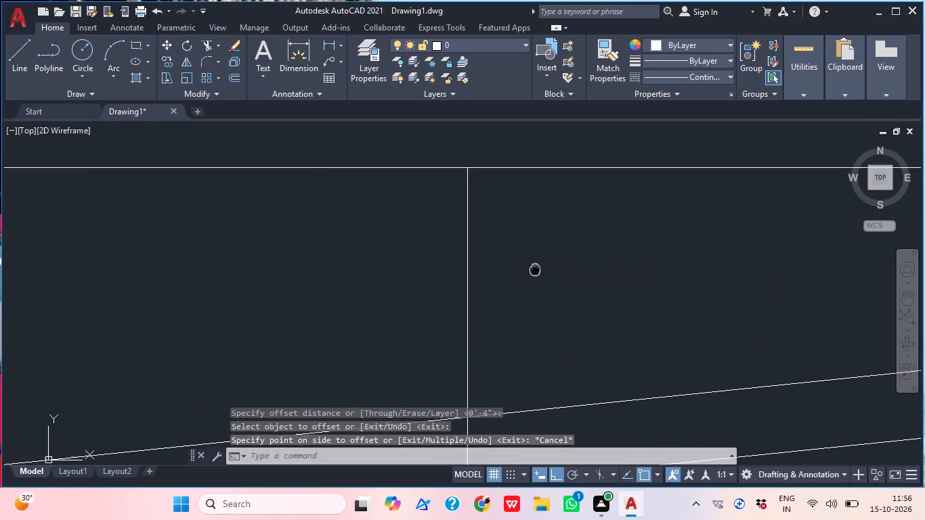
{"action": "middle_click_drag", "start_coordinate": [535, 267], "coordinate": [532, 265]}
{"action": "type", "text": "O"}
{"action": "key", "text": "space"}
{"action": "type", "text": "1\""}
{"action": "key", "text": "Return"}
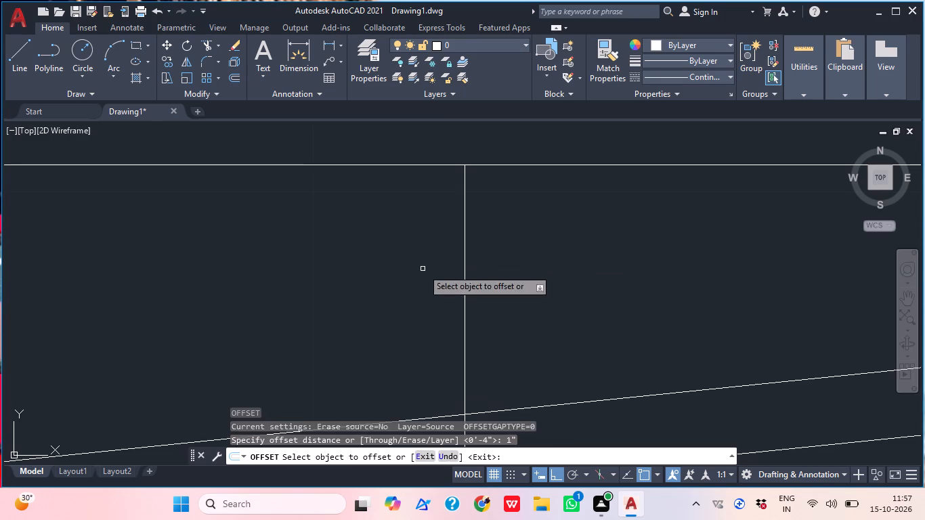
{"action": "left_click", "coordinate": [465, 257]}
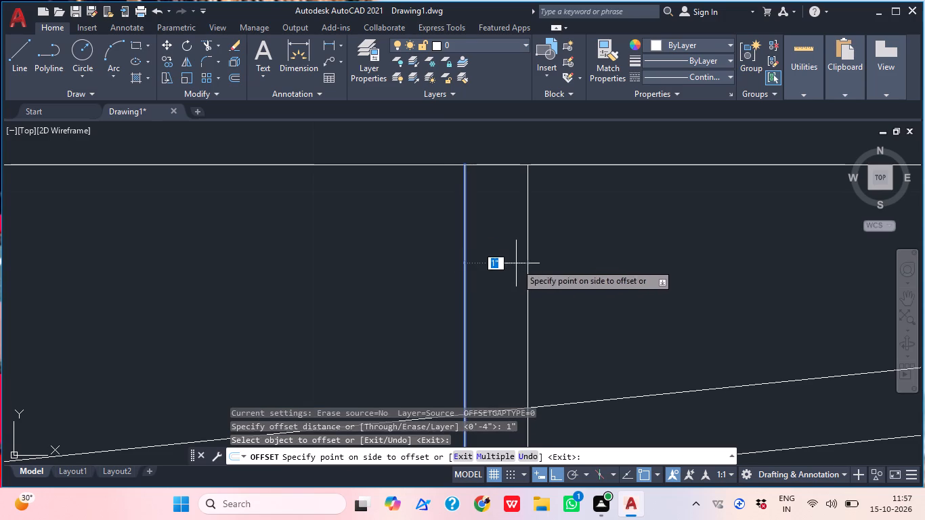
{"action": "left_click", "coordinate": [516, 263]}
{"action": "scroll", "coordinate": [522, 252], "scroll_direction": "down", "scroll_amount": 4}
{"action": "key", "text": "Escape"}
{"action": "scroll", "coordinate": [551, 284], "scroll_direction": "down", "scroll_amount": 4}
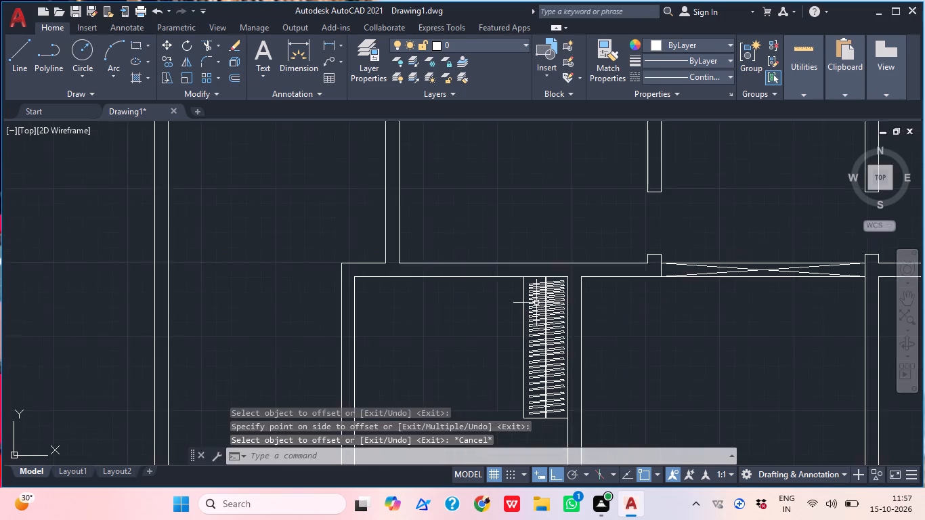
Examine the wardrobe with its hangers and rod, then review the surrounding rooms of the plan.
{"action": "middle_click_drag", "start_coordinate": [529, 307], "coordinate": [486, 204]}
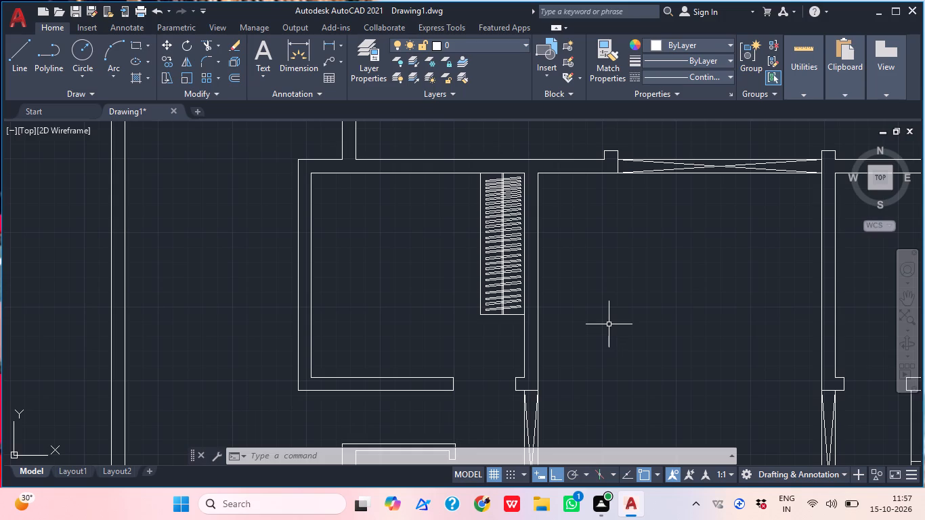
{"action": "scroll", "coordinate": [576, 334], "scroll_direction": "down", "scroll_amount": 2}
{"action": "middle_click_drag", "start_coordinate": [570, 332], "coordinate": [521, 265]}
{"action": "middle_click_drag", "start_coordinate": [534, 276], "coordinate": [532, 295]}
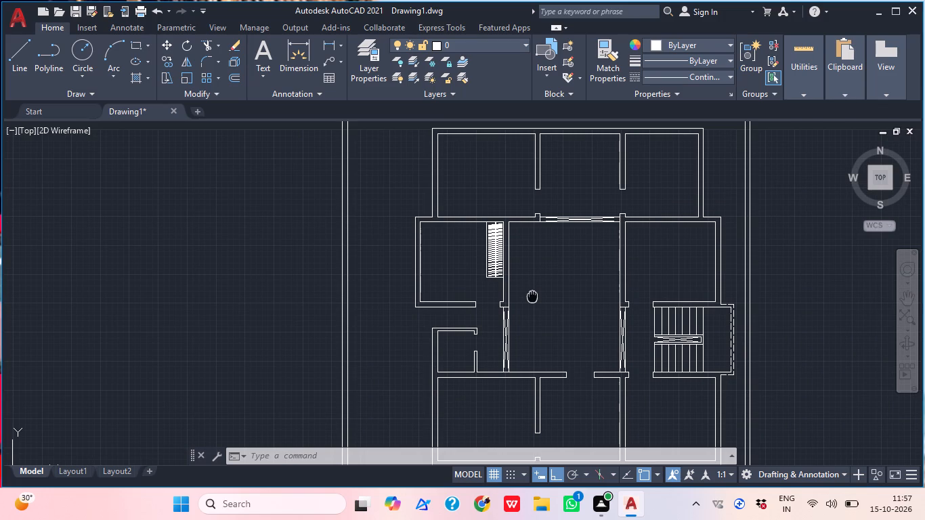
{"action": "scroll", "coordinate": [526, 198], "scroll_direction": "up", "scroll_amount": 3}
{"action": "middle_click_drag", "start_coordinate": [496, 290], "coordinate": [479, 175]}
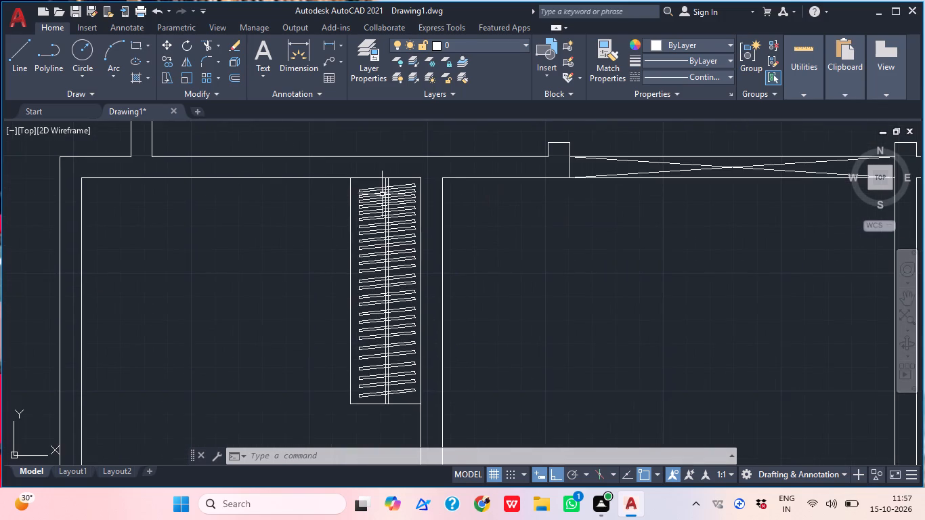
{"action": "scroll", "coordinate": [382, 193], "scroll_direction": "up", "scroll_amount": 2}
{"action": "middle_click_drag", "start_coordinate": [431, 205], "coordinate": [449, 239]}
{"action": "scroll", "coordinate": [431, 208], "scroll_direction": "down", "scroll_amount": 1}
{"action": "middle_click_drag", "start_coordinate": [519, 333], "coordinate": [462, 242]}
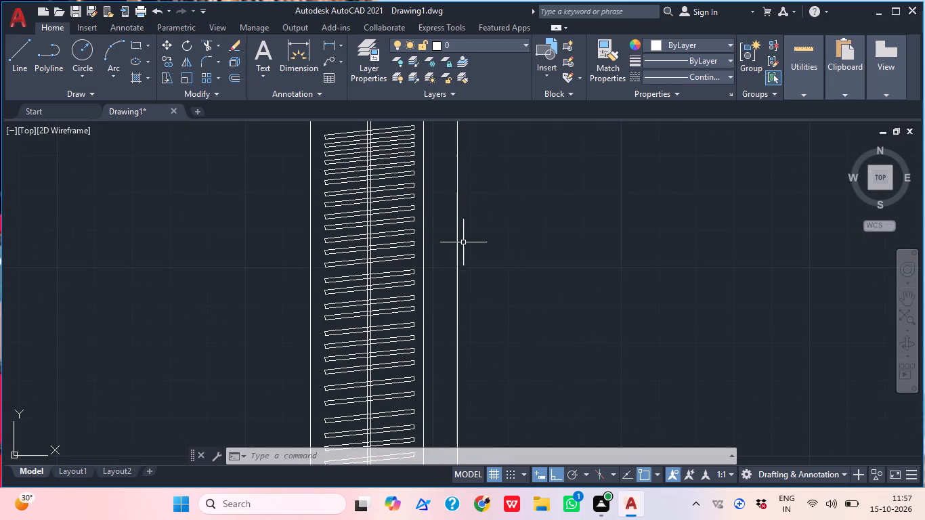
{"action": "scroll", "coordinate": [486, 313], "scroll_direction": "down", "scroll_amount": 1}
{"action": "middle_click_drag", "start_coordinate": [496, 383], "coordinate": [490, 339]}
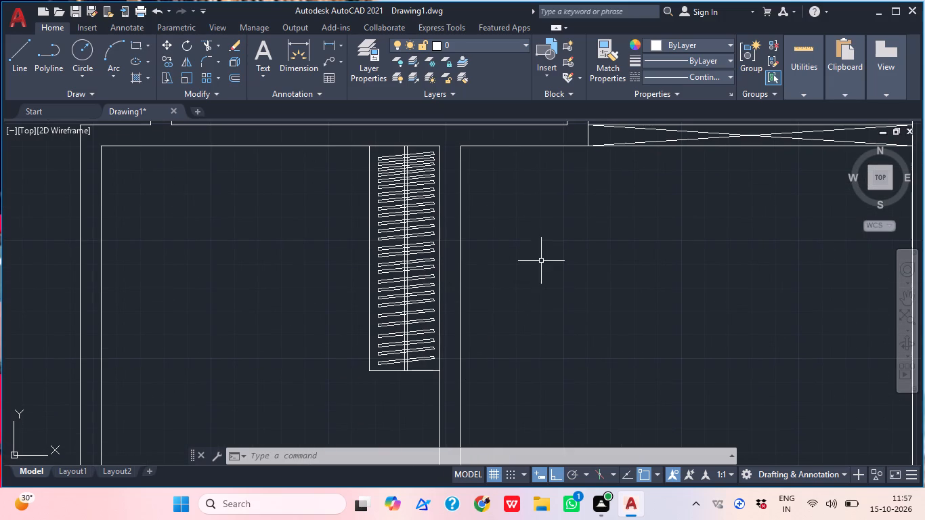
{"action": "middle_click_drag", "start_coordinate": [537, 259], "coordinate": [413, 324]}
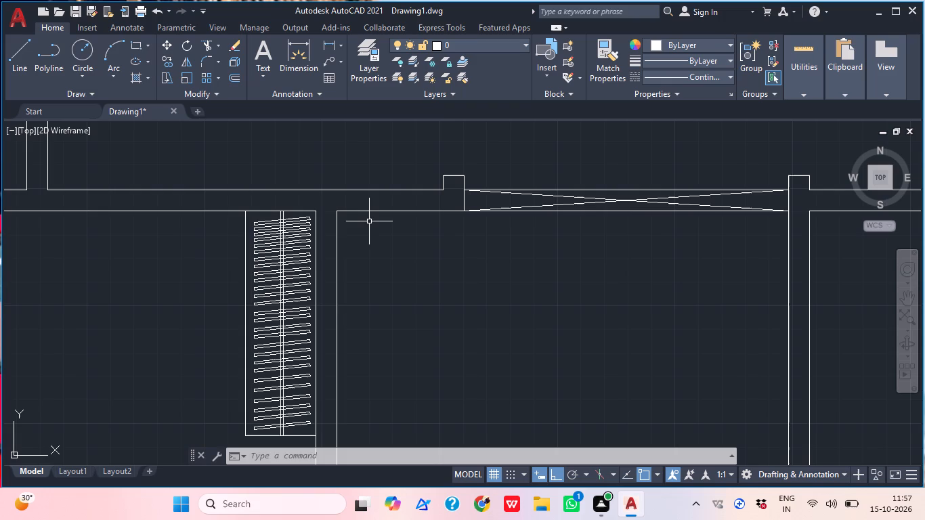
{"action": "middle_click_drag", "start_coordinate": [404, 202], "coordinate": [400, 248]}
{"action": "scroll", "coordinate": [406, 236], "scroll_direction": "down", "scroll_amount": 1}
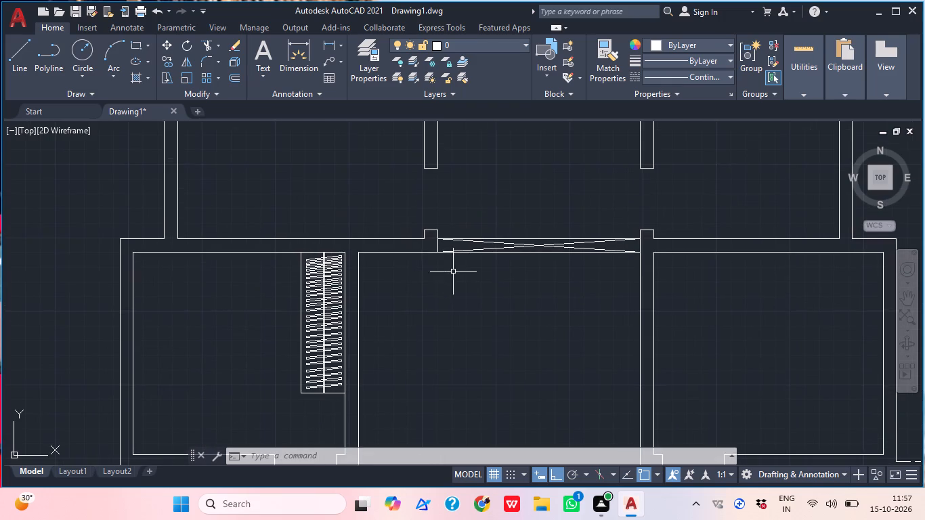
{"action": "scroll", "coordinate": [488, 272], "scroll_direction": "up", "scroll_amount": 1}
{"action": "middle_click_drag", "start_coordinate": [506, 290], "coordinate": [413, 283]}
{"action": "scroll", "coordinate": [432, 285], "scroll_direction": "down", "scroll_amount": 1}
{"action": "middle_click_drag", "start_coordinate": [439, 285], "coordinate": [431, 192]}
{"action": "middle_click_drag", "start_coordinate": [437, 259], "coordinate": [437, 257]}
{"action": "scroll", "coordinate": [437, 259], "scroll_direction": "down", "scroll_amount": 1}
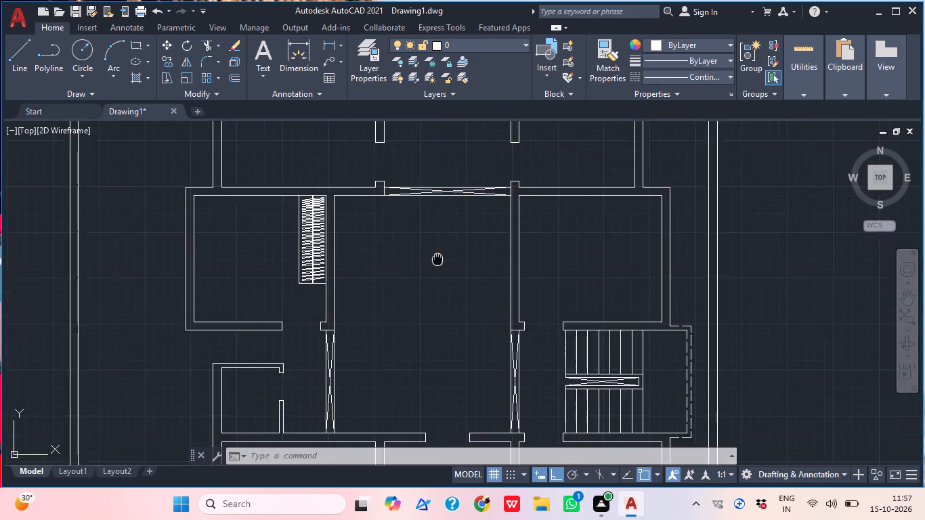
{"action": "middle_click_drag", "start_coordinate": [437, 257], "coordinate": [452, 240]}
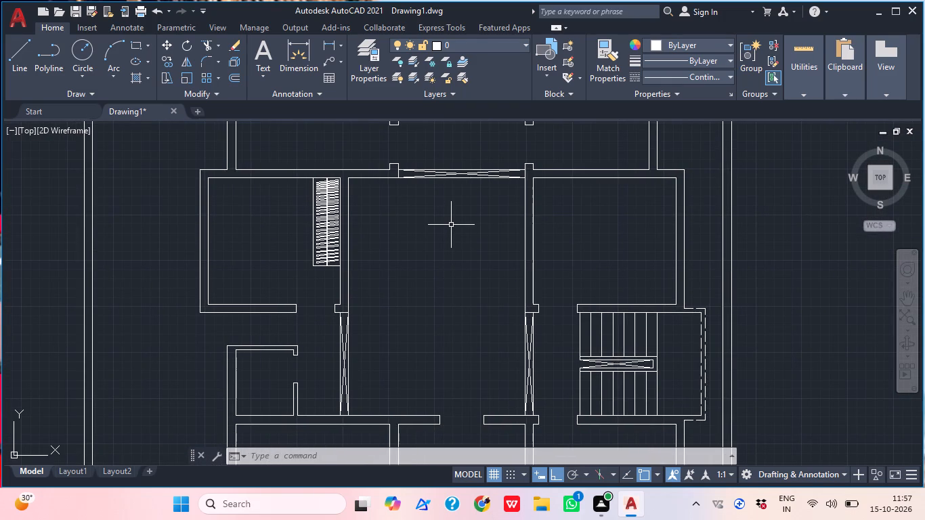
{"action": "middle_click_drag", "start_coordinate": [345, 222], "coordinate": [346, 312]}
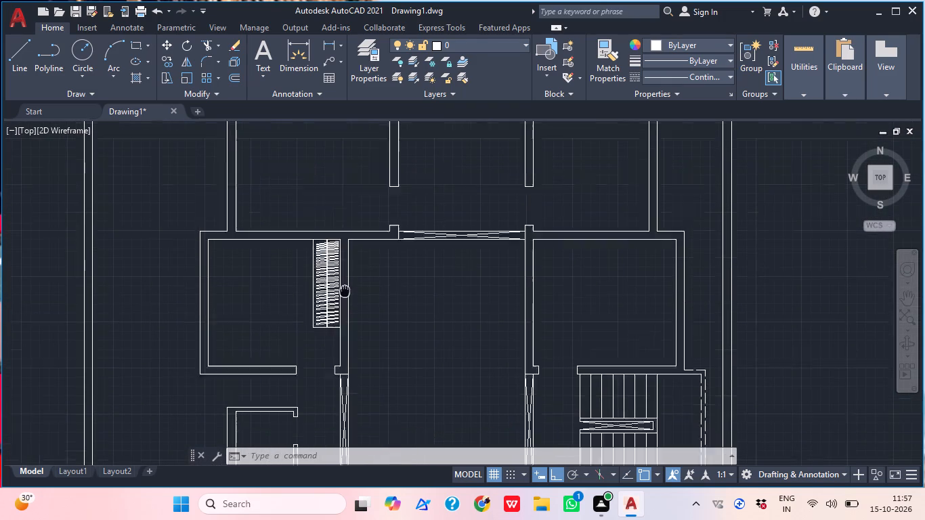
{"action": "middle_click_drag", "start_coordinate": [346, 312], "coordinate": [349, 411]}
{"action": "scroll", "coordinate": [383, 375], "scroll_direction": "down", "scroll_amount": 1}
{"action": "middle_click_drag", "start_coordinate": [318, 365], "coordinate": [311, 361]}
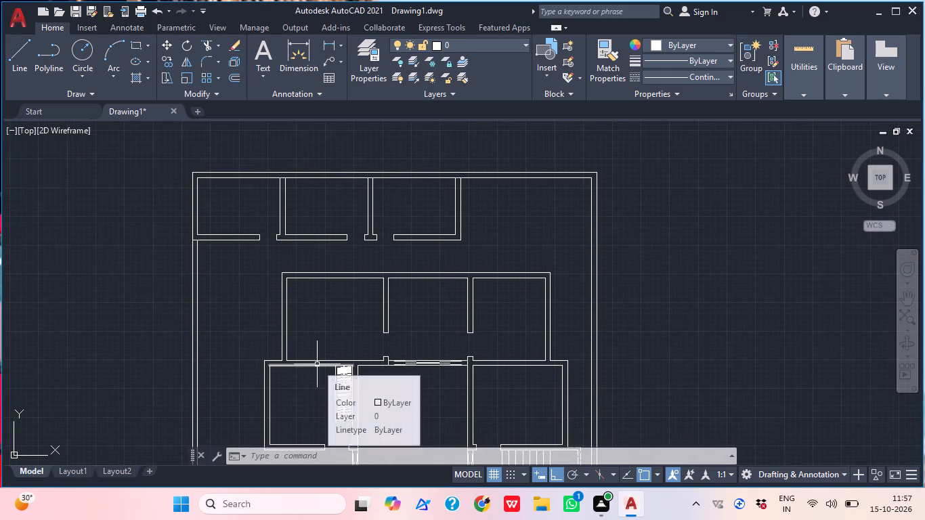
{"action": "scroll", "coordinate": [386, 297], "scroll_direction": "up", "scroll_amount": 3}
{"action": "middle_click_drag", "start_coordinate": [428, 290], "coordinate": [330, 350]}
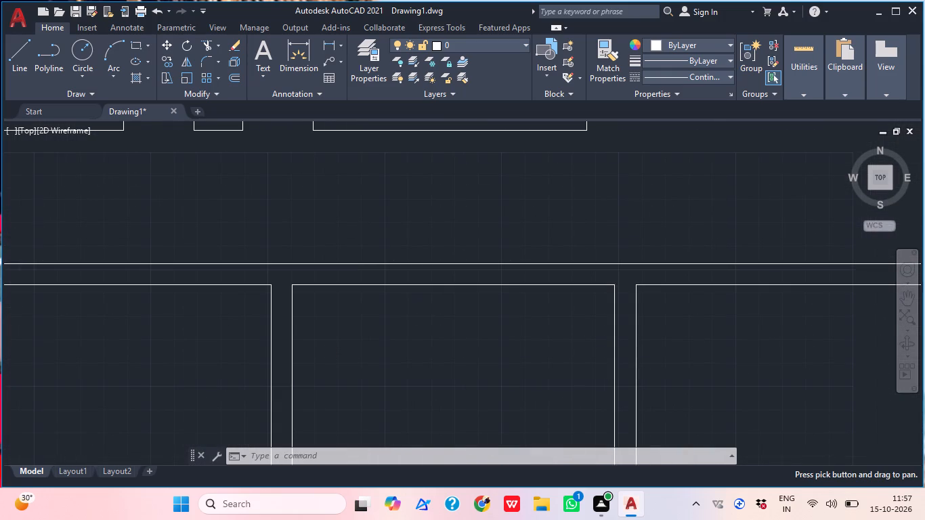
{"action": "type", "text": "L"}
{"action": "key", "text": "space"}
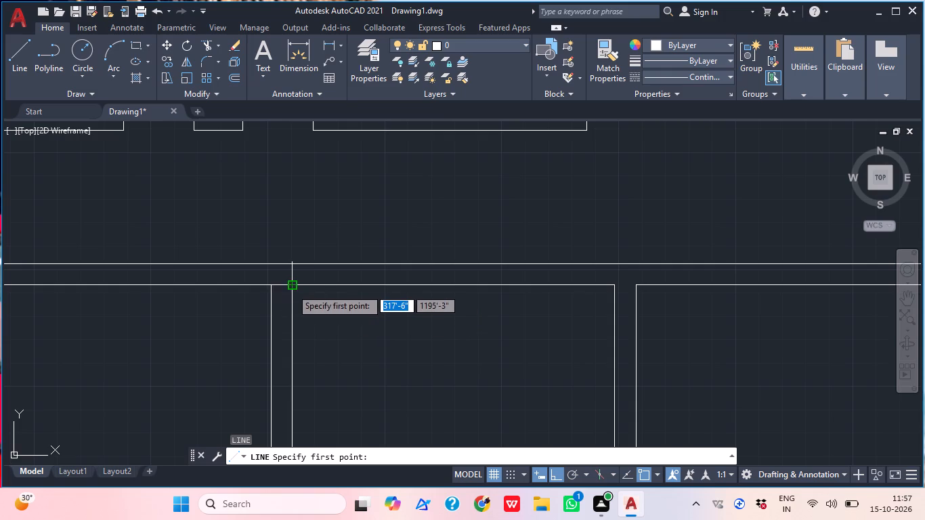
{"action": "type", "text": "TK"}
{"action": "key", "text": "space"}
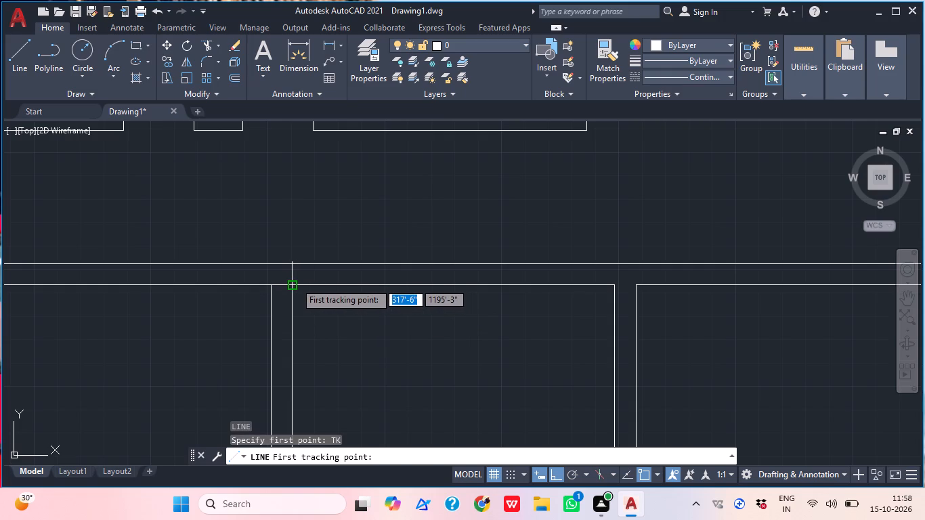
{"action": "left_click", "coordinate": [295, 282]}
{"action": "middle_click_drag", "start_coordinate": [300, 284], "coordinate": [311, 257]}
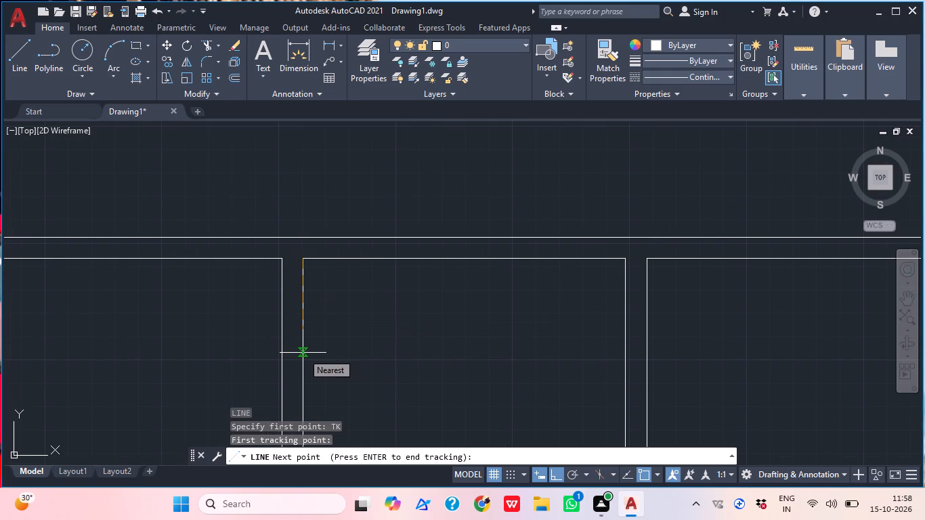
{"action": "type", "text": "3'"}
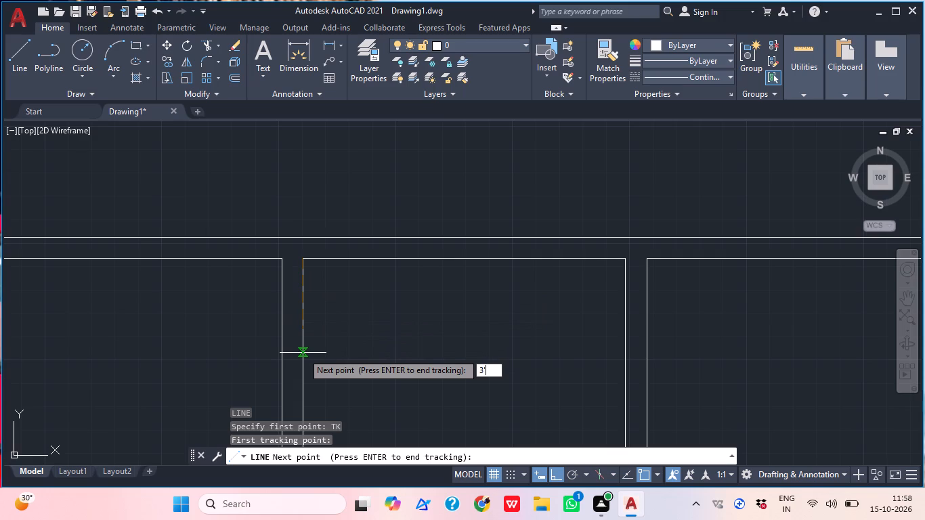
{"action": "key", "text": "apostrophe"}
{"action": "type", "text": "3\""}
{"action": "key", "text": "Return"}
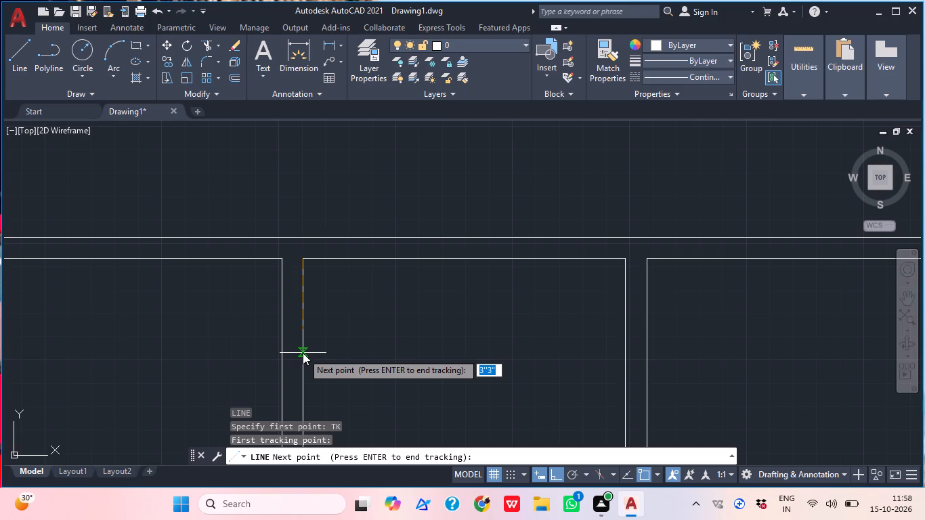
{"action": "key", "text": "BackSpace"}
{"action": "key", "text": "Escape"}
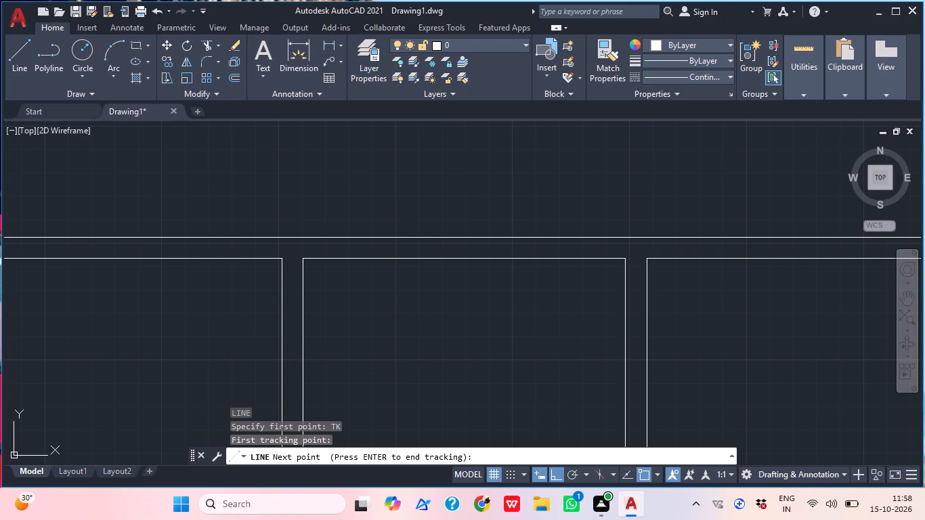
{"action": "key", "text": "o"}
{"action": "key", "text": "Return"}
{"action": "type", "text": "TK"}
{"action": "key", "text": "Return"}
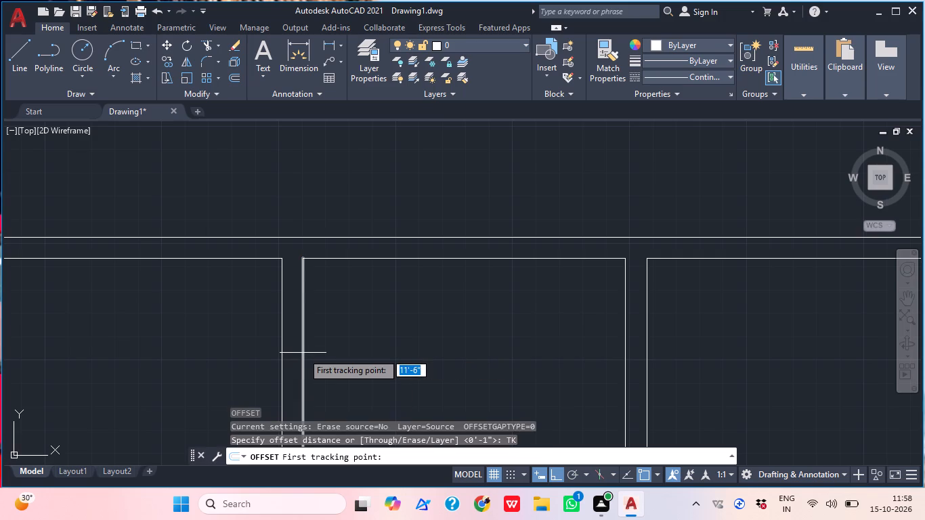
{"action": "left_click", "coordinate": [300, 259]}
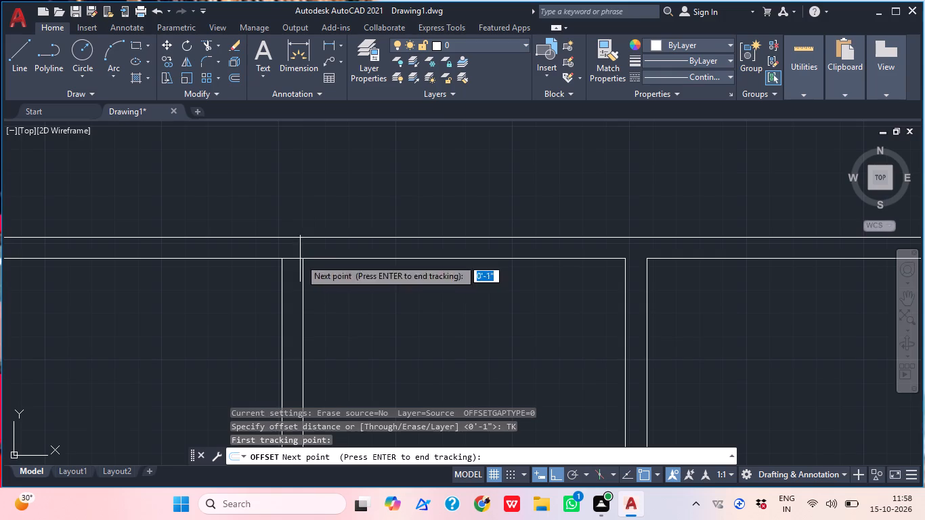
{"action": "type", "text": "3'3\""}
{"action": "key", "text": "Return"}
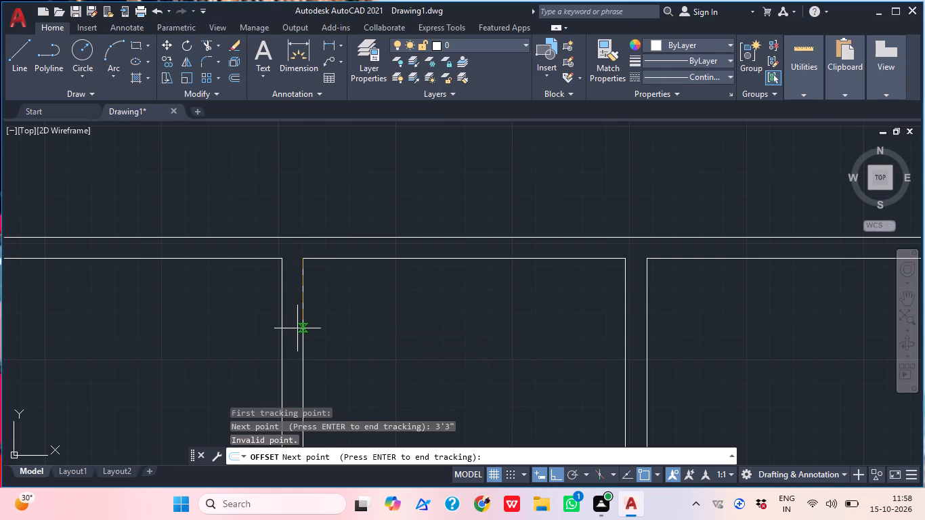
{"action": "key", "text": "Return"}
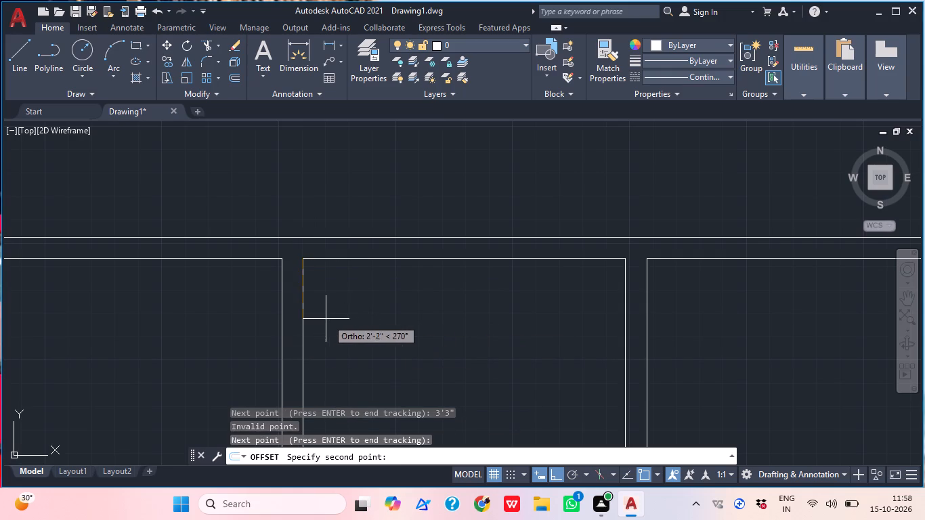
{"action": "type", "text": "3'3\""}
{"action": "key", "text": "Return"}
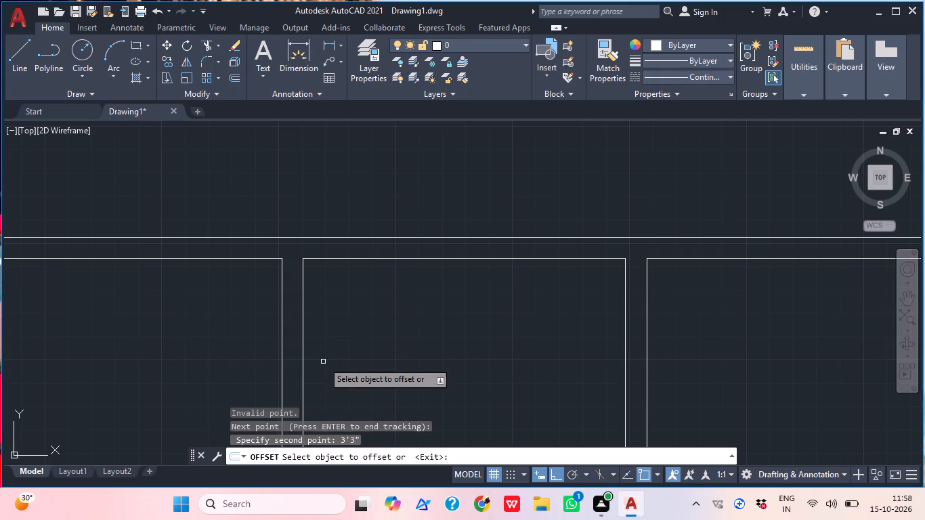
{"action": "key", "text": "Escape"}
Draw a 2' wide, about 4'9" long outline along the upper-middle room's left wall, from 3'3" below the top corner to the wall's lower end.
{"action": "type", "text": "L TK"}
{"action": "key", "text": "space"}
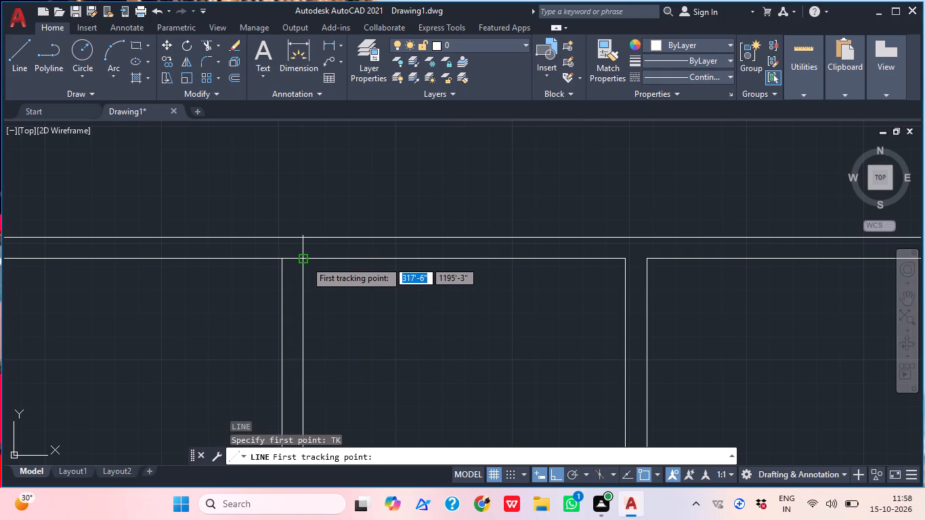
{"action": "left_click", "coordinate": [303, 258]}
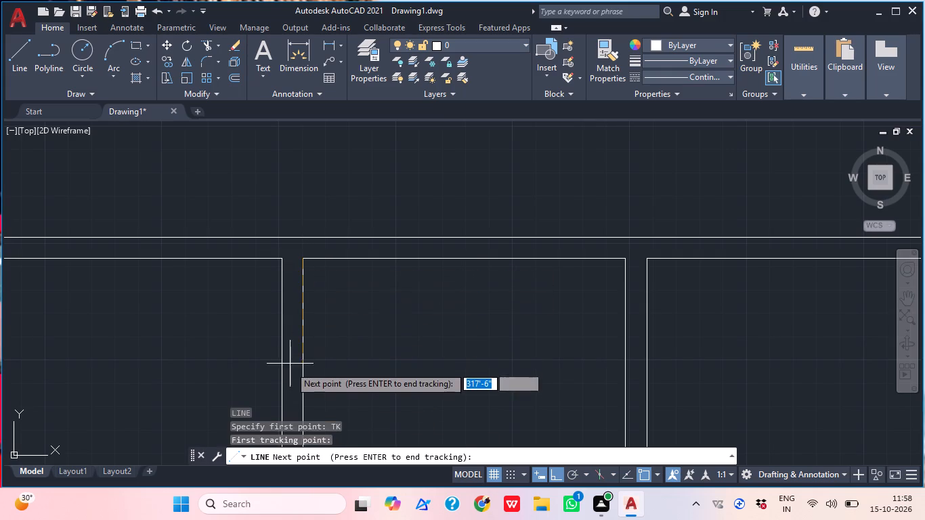
{"action": "type", "text": "3'3\""}
{"action": "key", "text": "Return"}
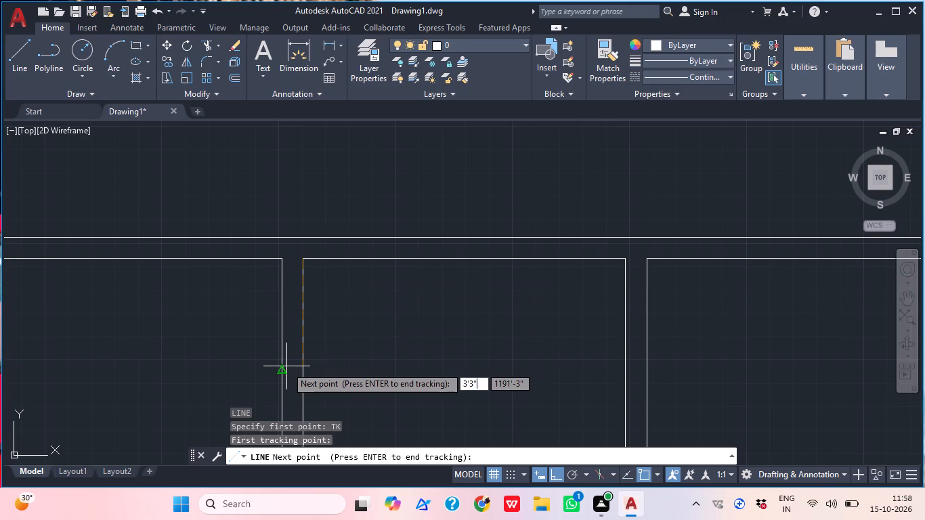
{"action": "key", "text": "Return"}
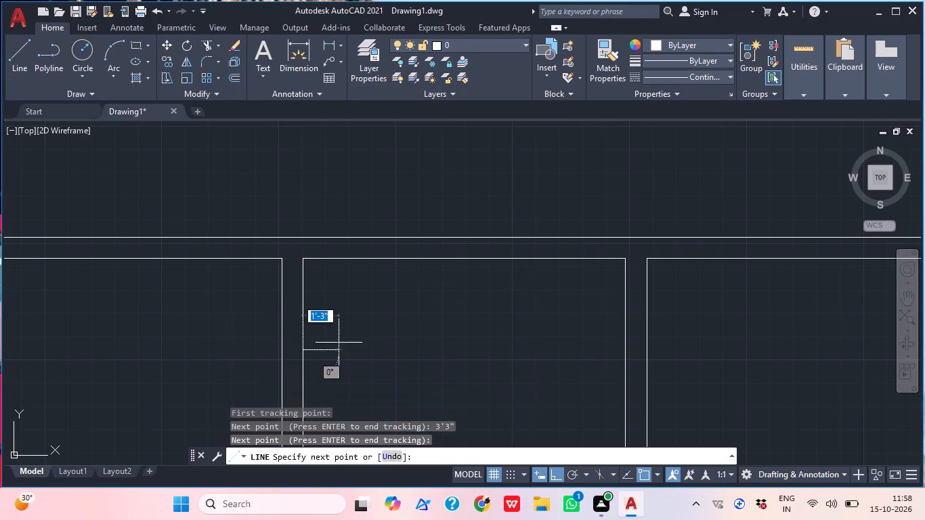
{"action": "middle_click_drag", "start_coordinate": [369, 351], "coordinate": [416, 246]}
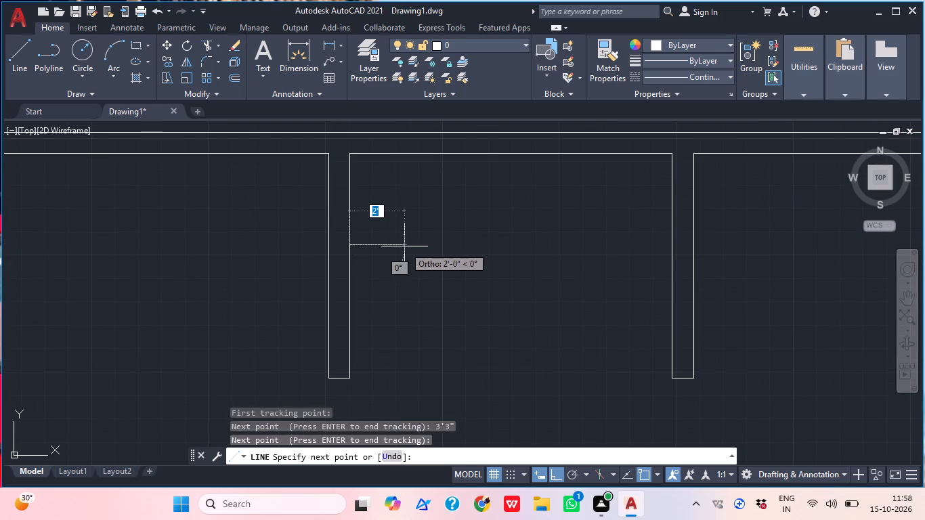
{"action": "type", "text": "2'"}
{"action": "key", "text": "Return"}
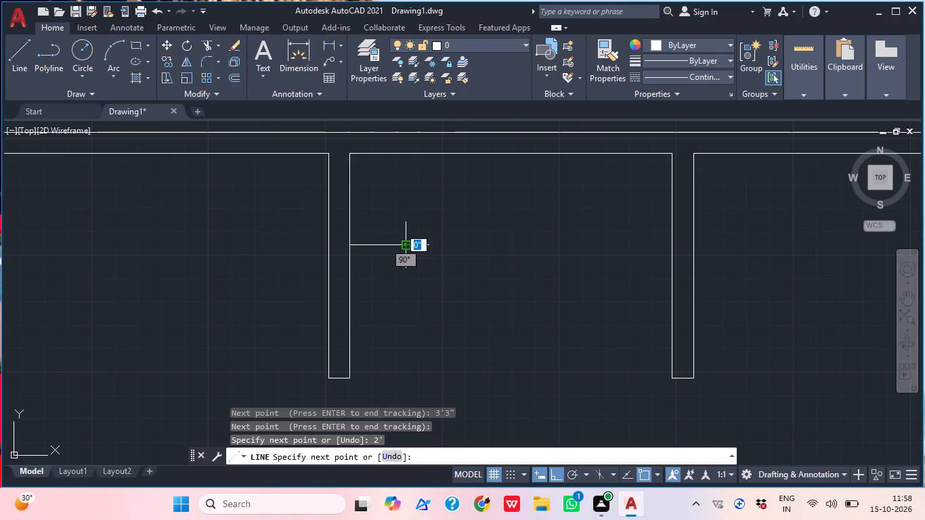
{"action": "middle_click_drag", "start_coordinate": [398, 320], "coordinate": [393, 233]}
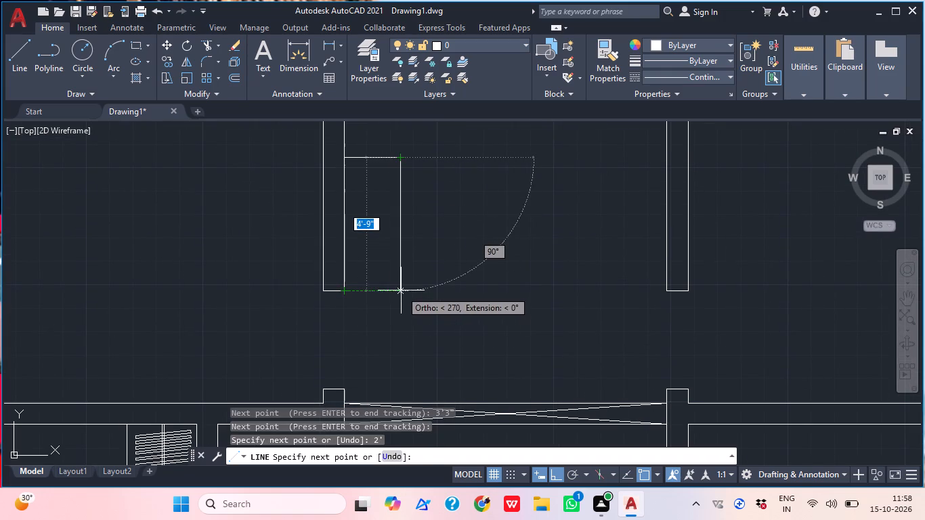
{"action": "left_click", "coordinate": [401, 290]}
{"action": "left_click", "coordinate": [338, 288]}
{"action": "scroll", "coordinate": [379, 255], "scroll_direction": "up", "scroll_amount": 1}
{"action": "middle_click_drag", "start_coordinate": [379, 255], "coordinate": [436, 351]}
{"action": "key", "text": "Escape"}
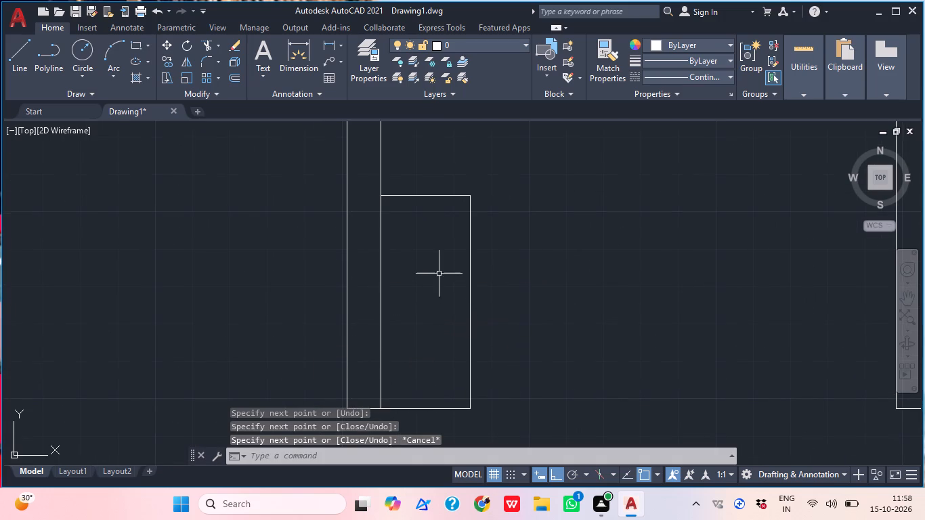
Begin an offset with a distance of 4.5" for the new outline beside the middle room's left wall.
{"action": "middle_click_drag", "start_coordinate": [439, 274], "coordinate": [443, 291]}
{"action": "type", "text": "O"}
{"action": "key", "text": "space"}
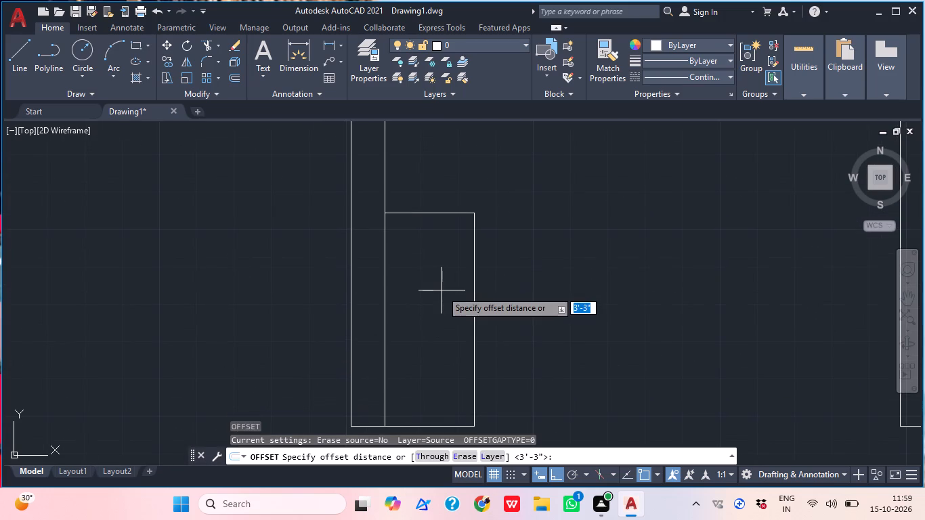
{"action": "type", "text": "4.5\""}
{"action": "key", "text": "Return"}
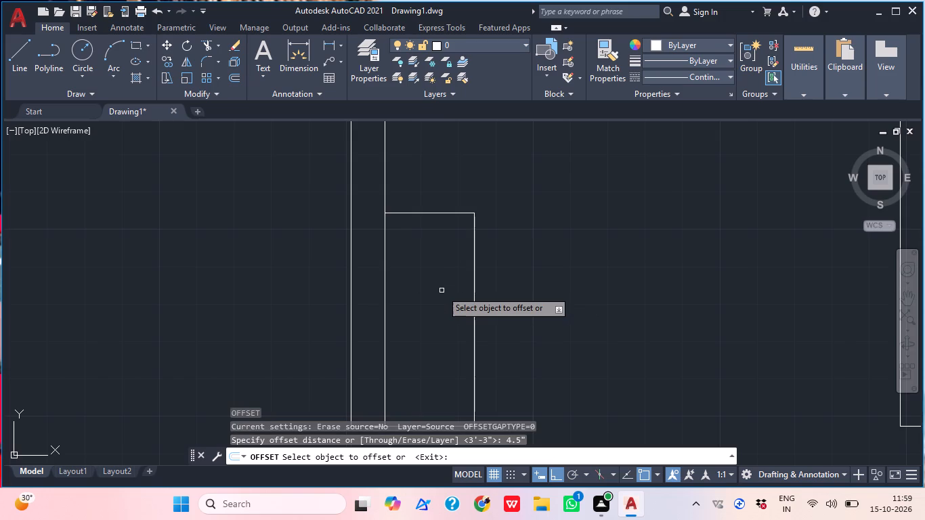
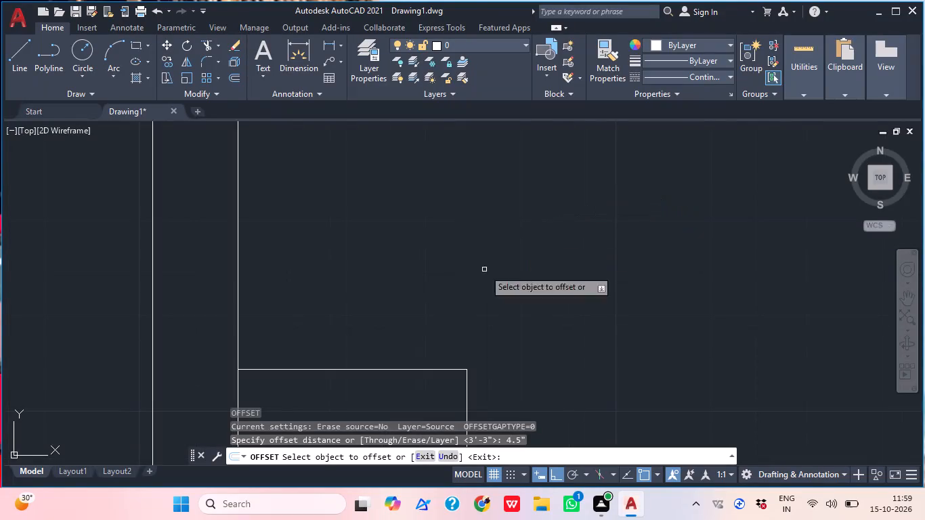
Offset the recess outline's upper horizontal edge 4.5" downward to give the upper wall its thickness.
{"action": "middle_click_drag", "start_coordinate": [438, 296], "coordinate": [462, 265]}
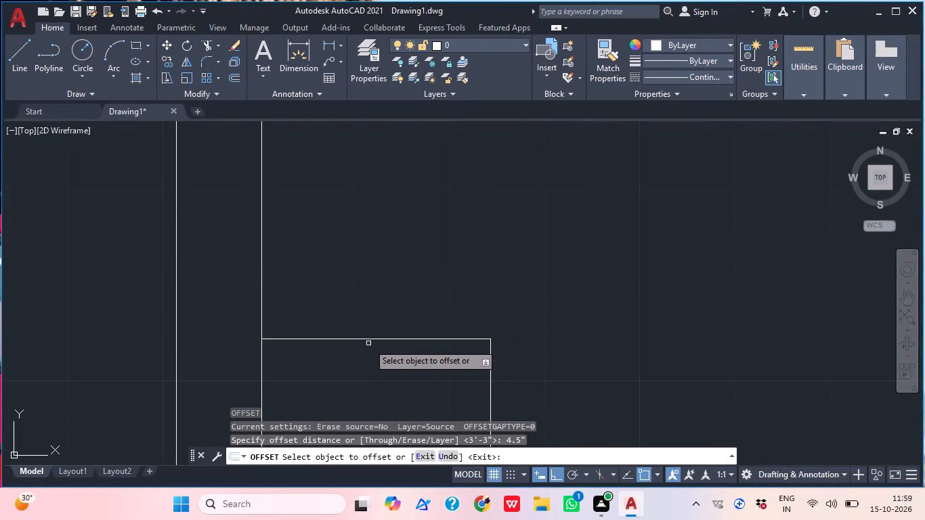
{"action": "left_click", "coordinate": [364, 339]}
{"action": "middle_click_drag", "start_coordinate": [366, 363], "coordinate": [451, 302]}
{"action": "left_click", "coordinate": [384, 370]}
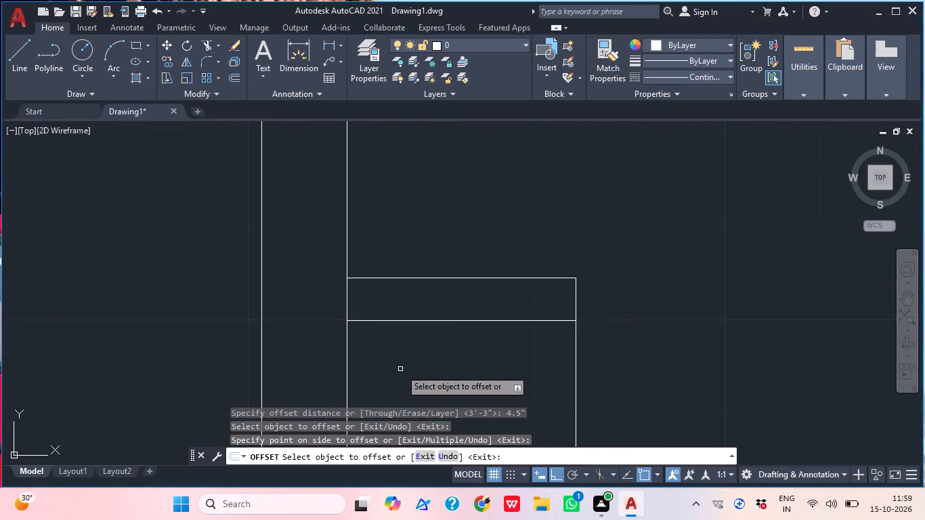
{"action": "key", "text": "space"}
Offset the recess outline's outer vertical edge 9" inward, toward the main wall.
{"action": "key", "text": "space"}
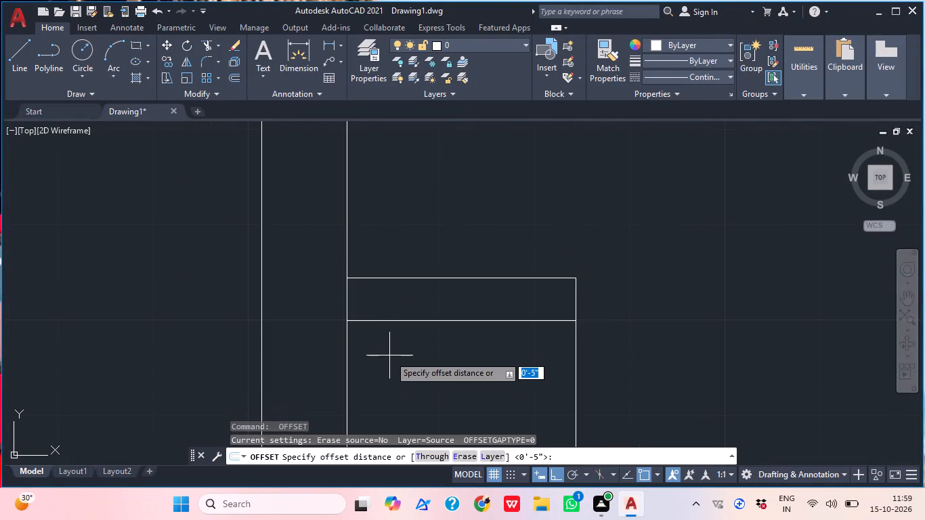
{"action": "type", "text": "9\""}
{"action": "key", "text": "Return"}
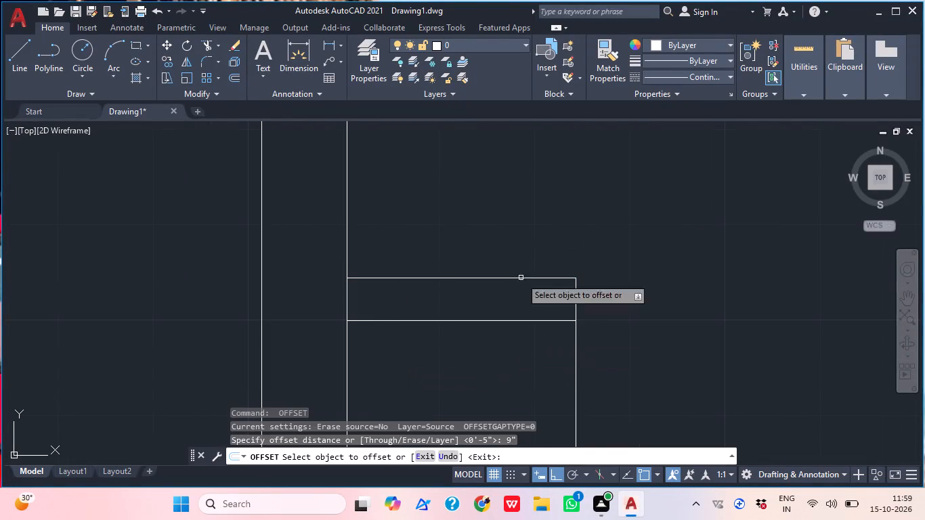
{"action": "middle_click_drag", "start_coordinate": [609, 356], "coordinate": [615, 217]}
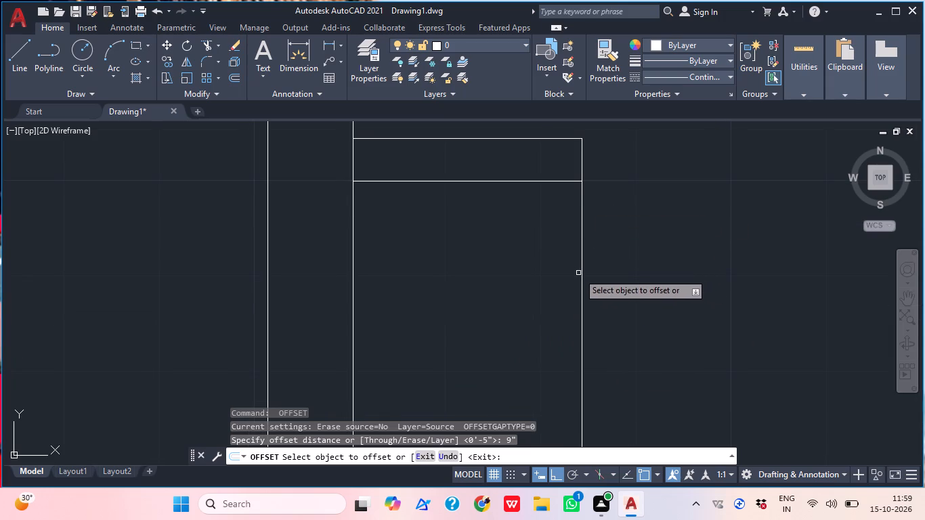
{"action": "middle_click_drag", "start_coordinate": [605, 282], "coordinate": [564, 258]}
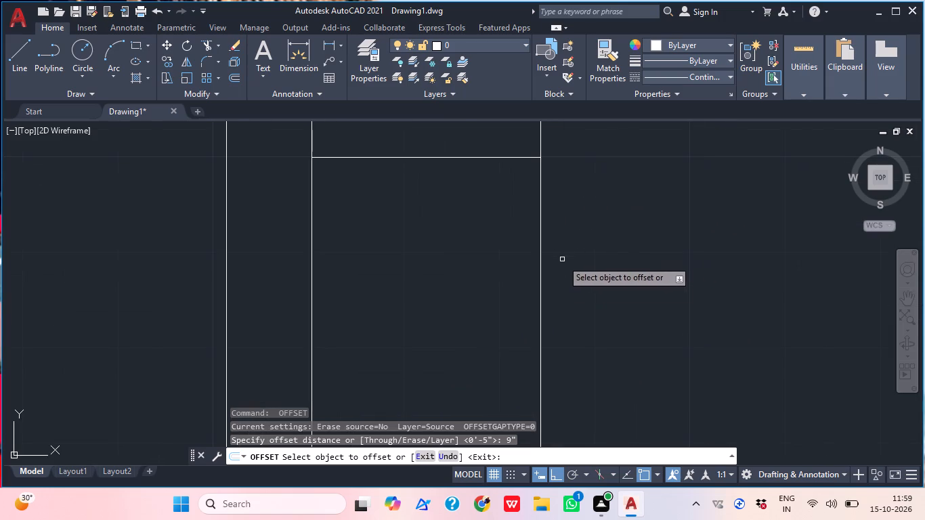
{"action": "scroll", "coordinate": [565, 274], "scroll_direction": "down", "scroll_amount": 1}
{"action": "left_click", "coordinate": [548, 292]}
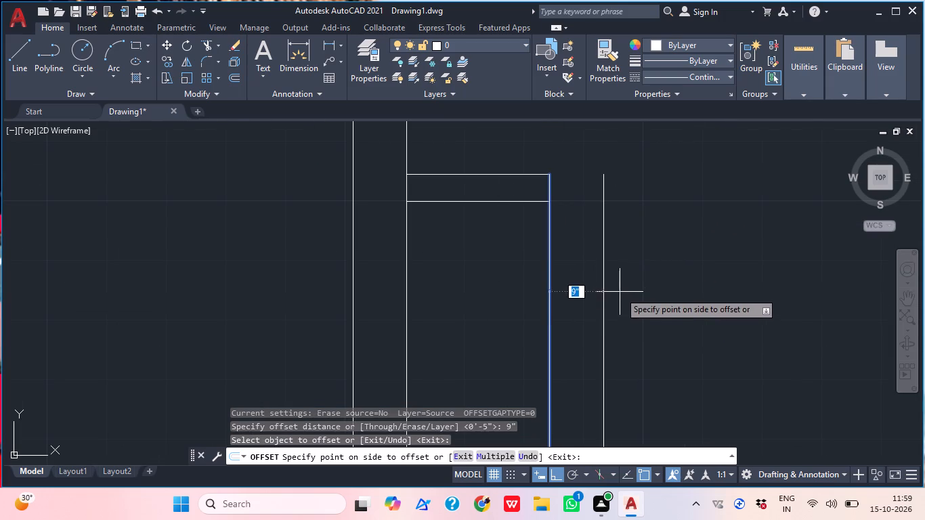
{"action": "scroll", "coordinate": [635, 290], "scroll_direction": "down", "scroll_amount": 2}
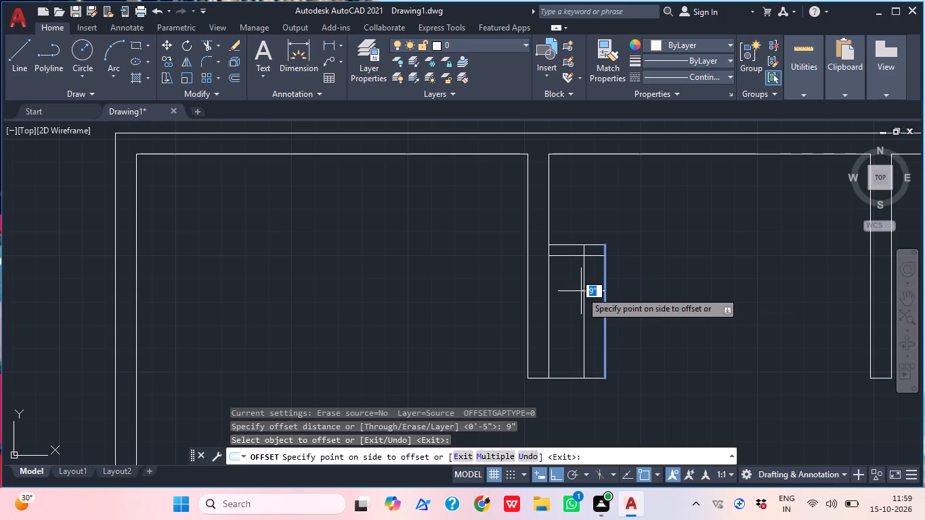
{"action": "left_click", "coordinate": [578, 291]}
{"action": "scroll", "coordinate": [586, 244], "scroll_direction": "up", "scroll_amount": 1}
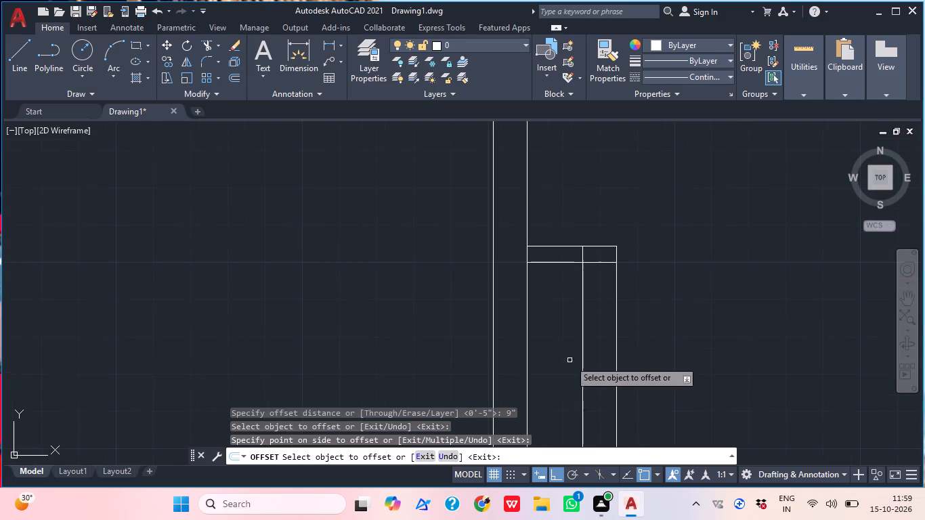
{"action": "middle_click_drag", "start_coordinate": [579, 355], "coordinate": [622, 335]}
{"action": "scroll", "coordinate": [582, 355], "scroll_direction": "down", "scroll_amount": 1}
{"action": "middle_click_drag", "start_coordinate": [592, 390], "coordinate": [577, 363]}
{"action": "scroll", "coordinate": [578, 364], "scroll_direction": "up", "scroll_amount": 1}
{"action": "key", "text": "space"}
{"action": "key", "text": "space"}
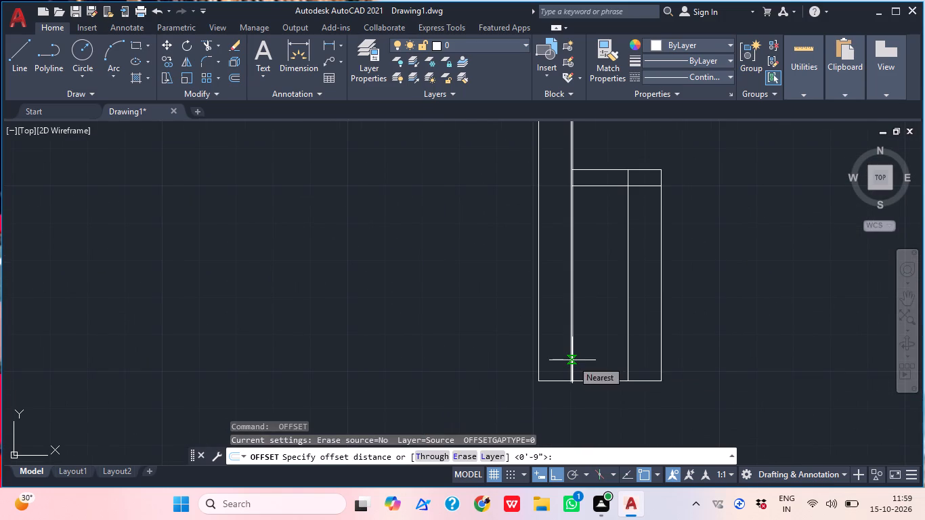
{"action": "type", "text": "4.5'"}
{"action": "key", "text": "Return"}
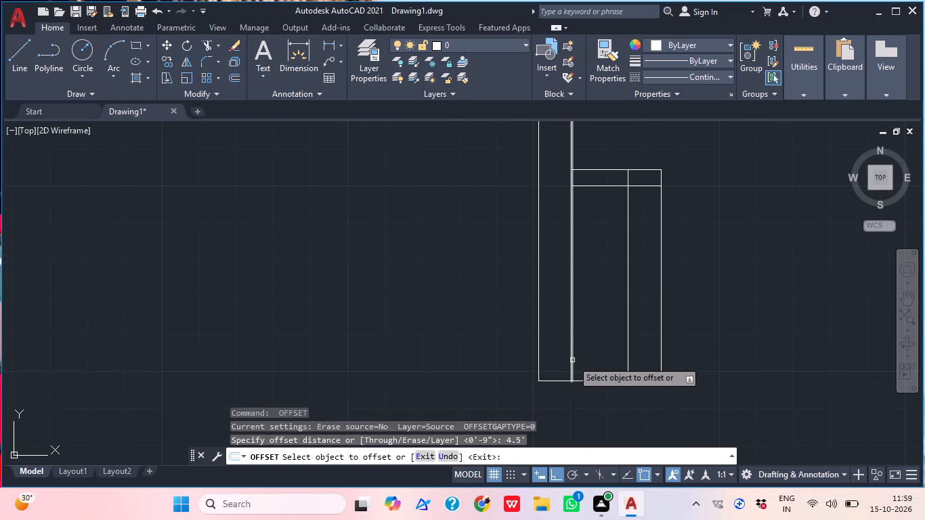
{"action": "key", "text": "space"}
Offset the recess outline's lower horizontal edge 4.5" upward, into the recess.
{"action": "key", "text": "space"}
{"action": "type", "text": "4.5\""}
{"action": "key", "text": "Return"}
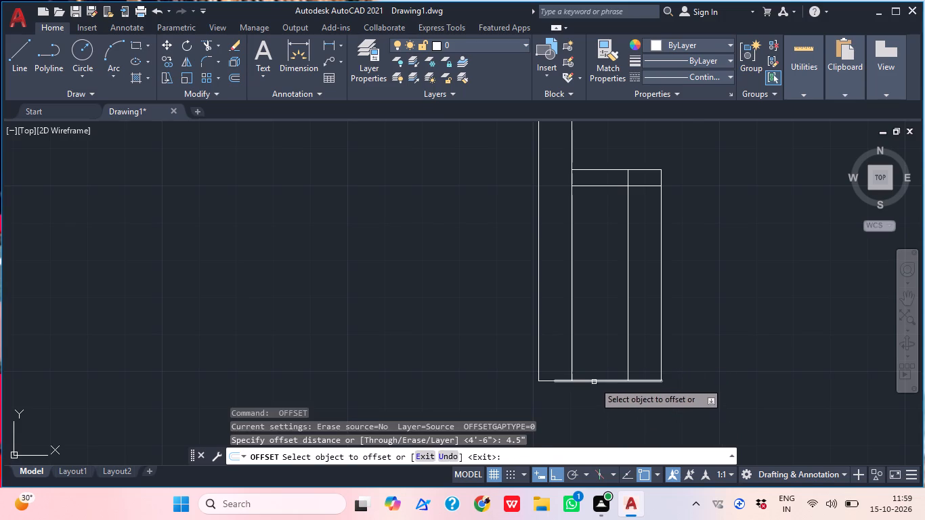
{"action": "left_click", "coordinate": [594, 382]}
{"action": "left_click", "coordinate": [588, 349]}
{"action": "key", "text": "Escape"}
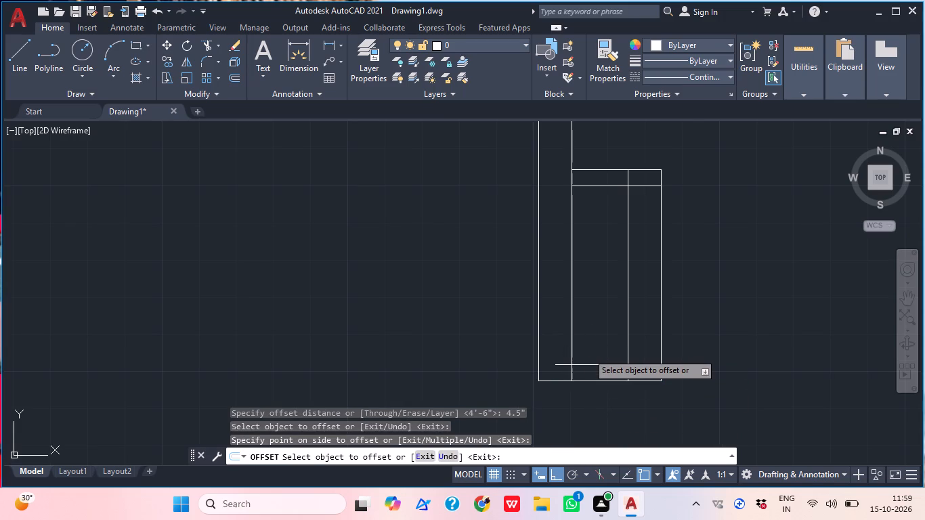
Extend the lower offset line and both upper horizontal lines of the recess to the main wall's far face.
{"action": "type", "text": "EX"}
{"action": "key", "text": "space"}
{"action": "left_click", "coordinate": [588, 374]}
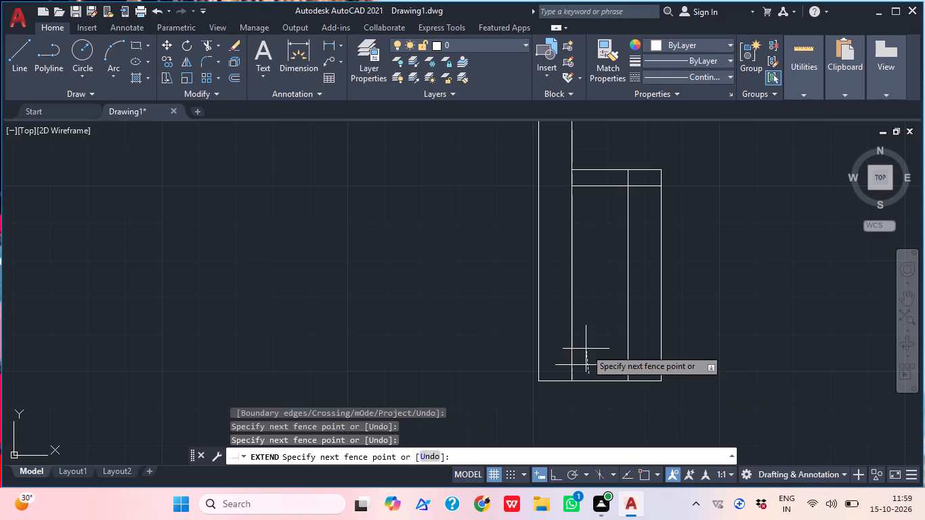
{"action": "left_click", "coordinate": [586, 349]}
{"action": "middle_click_drag", "start_coordinate": [578, 427], "coordinate": [528, 444]}
{"action": "left_click", "coordinate": [536, 217]}
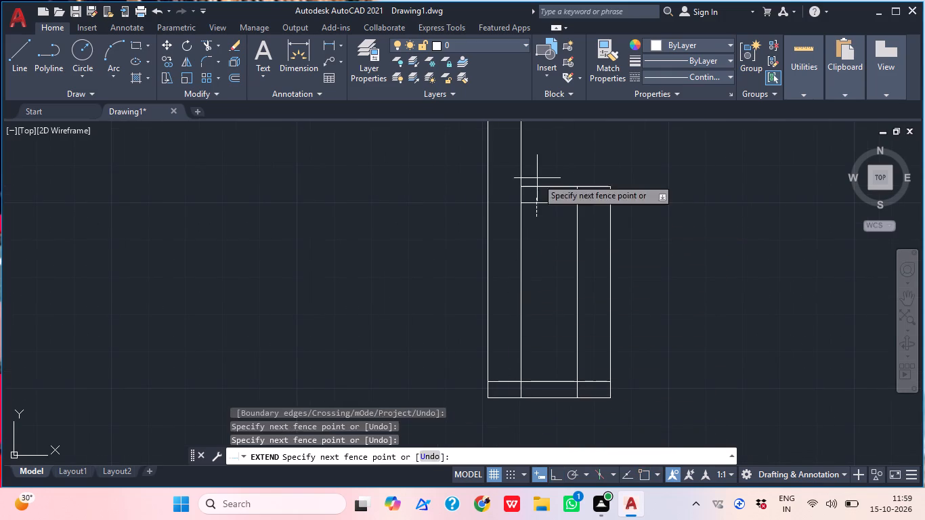
{"action": "left_click", "coordinate": [537, 171]}
{"action": "key", "text": "Escape"}
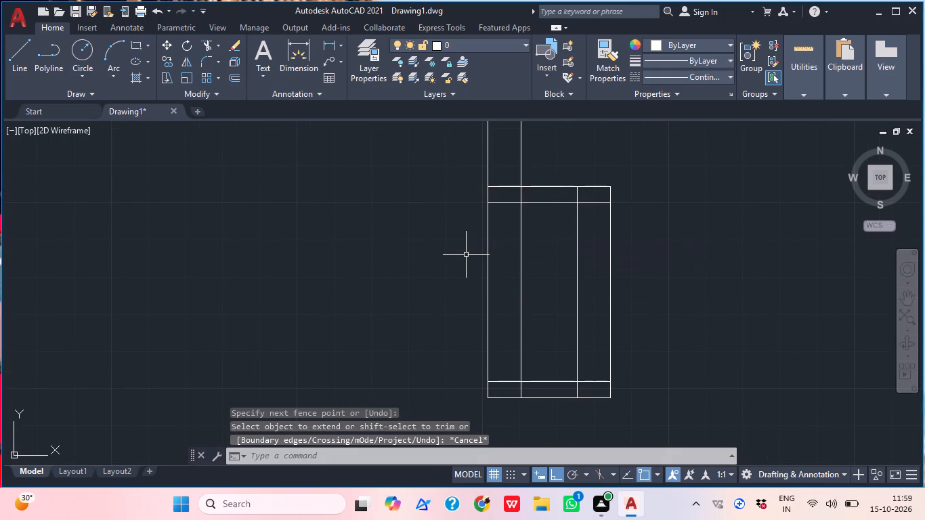
Trim both vertical main wall lines between the recess's upper and lower walls to open the recess.
{"action": "type", "text": "TR"}
{"action": "key", "text": "space"}
{"action": "left_click", "coordinate": [521, 292]}
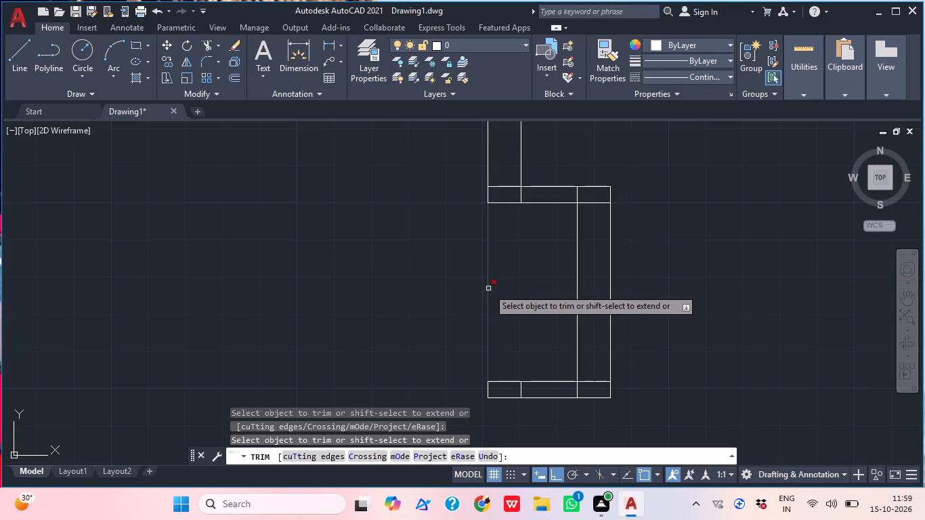
{"action": "key", "text": "ctrl+z"}
{"action": "left_click_drag", "start_coordinate": [527, 273], "coordinate": [509, 267]}
{"action": "left_click", "coordinate": [445, 261]}
{"action": "left_click", "coordinate": [556, 309]}
Trim the overlapping line pieces where the recess's upper wall meets the main wall.
{"action": "scroll", "coordinate": [535, 167], "scroll_direction": "up", "scroll_amount": 2}
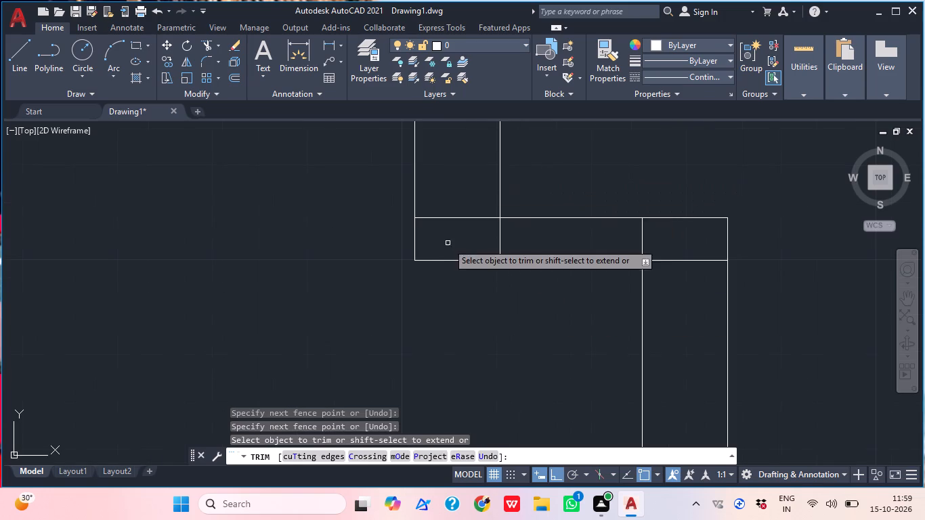
{"action": "scroll", "coordinate": [496, 246], "scroll_direction": "up", "scroll_amount": 1}
{"action": "left_click_drag", "start_coordinate": [552, 260], "coordinate": [544, 254]}
{"action": "left_click", "coordinate": [451, 190]}
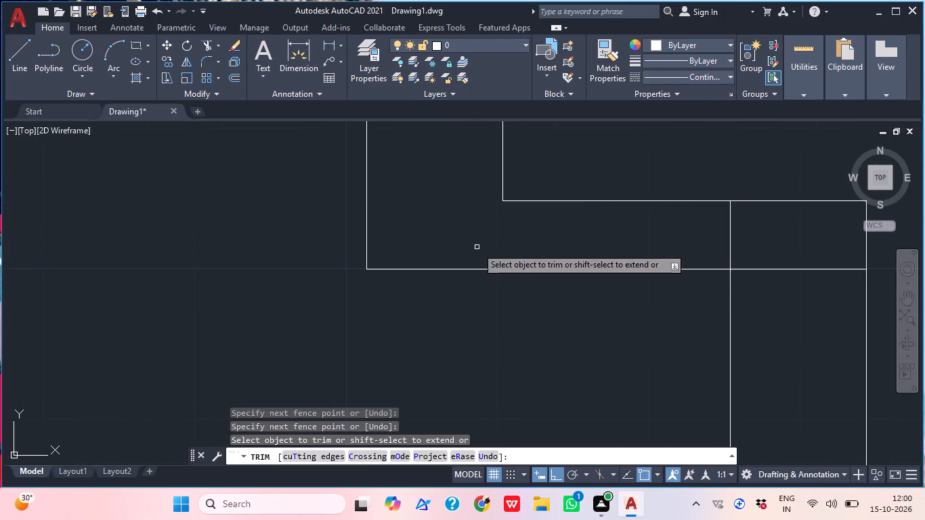
Trim the leftover wall stub and the overlapping corner lines from the recess's lower wall.
{"action": "scroll", "coordinate": [475, 251], "scroll_direction": "down", "scroll_amount": 3}
{"action": "middle_click_drag", "start_coordinate": [508, 316], "coordinate": [581, 0]}
{"action": "middle_click_drag", "start_coordinate": [572, 110], "coordinate": [543, 309]}
{"action": "middle_click_drag", "start_coordinate": [542, 204], "coordinate": [530, 382]}
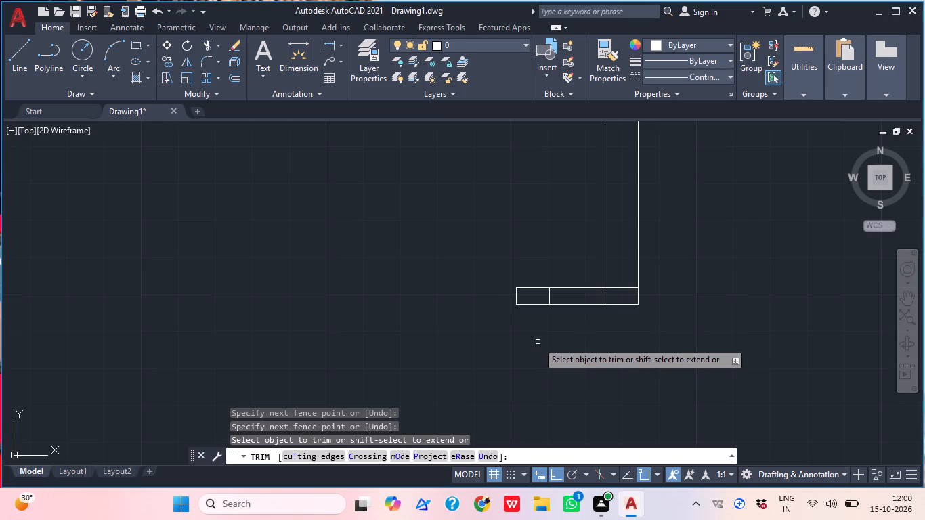
{"action": "scroll", "coordinate": [580, 301], "scroll_direction": "up", "scroll_amount": 2}
{"action": "left_click", "coordinate": [493, 297]}
{"action": "left_click", "coordinate": [550, 281]}
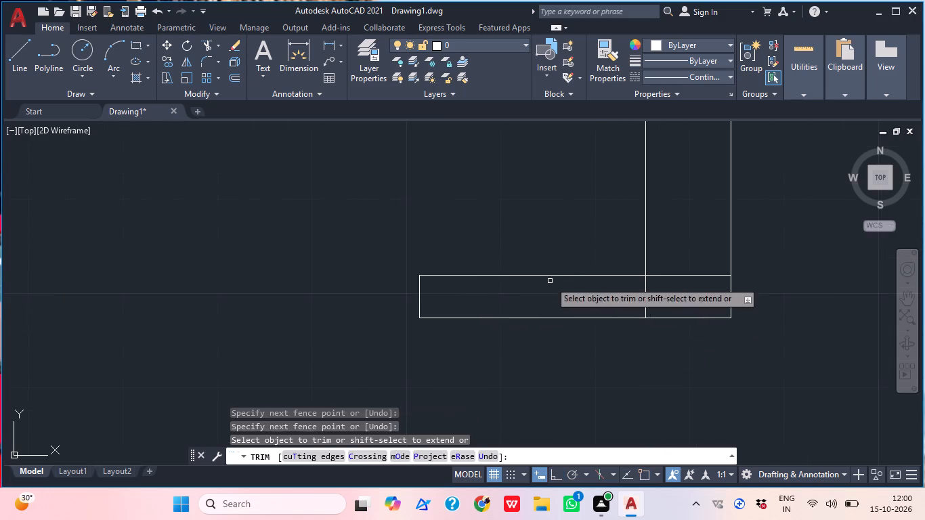
{"action": "left_click", "coordinate": [636, 302]}
{"action": "left_click", "coordinate": [679, 269]}
Trim the overlapping line pieces at the recess's upper outer corner.
{"action": "scroll", "coordinate": [672, 269], "scroll_direction": "down", "scroll_amount": 3}
{"action": "middle_click_drag", "start_coordinate": [664, 187], "coordinate": [655, 211]}
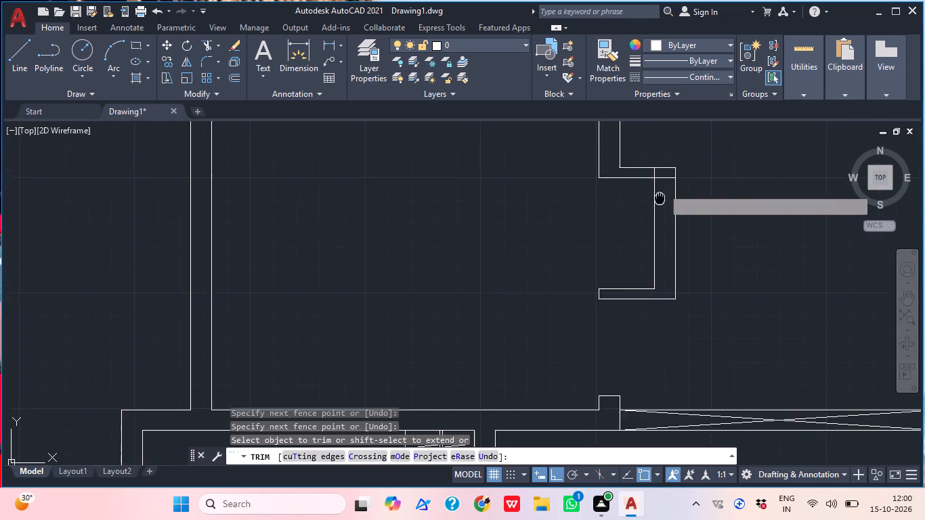
{"action": "middle_click_drag", "start_coordinate": [655, 211], "coordinate": [618, 330]}
{"action": "scroll", "coordinate": [614, 303], "scroll_direction": "up", "scroll_amount": 3}
{"action": "left_click", "coordinate": [622, 346]}
{"action": "left_click", "coordinate": [584, 321]}
{"action": "scroll", "coordinate": [637, 340], "scroll_direction": "down", "scroll_amount": 1}
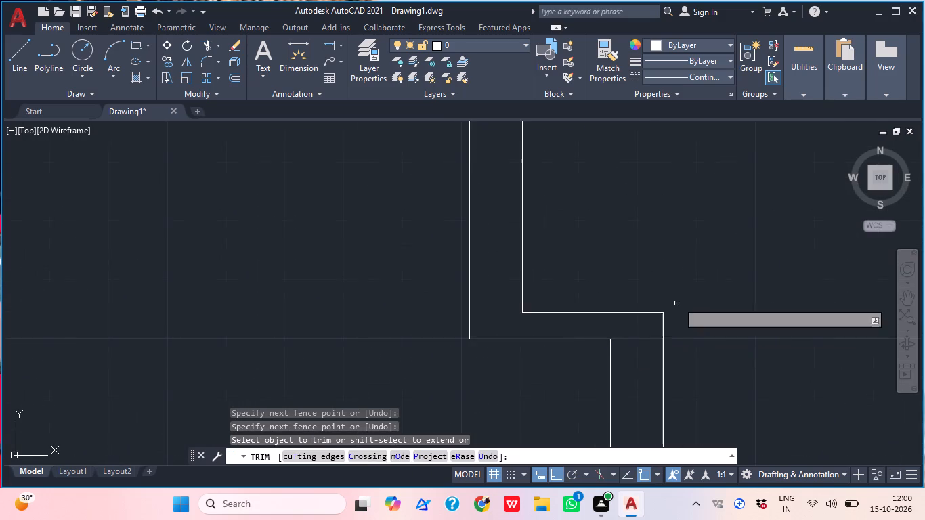
{"action": "middle_click_drag", "start_coordinate": [657, 316], "coordinate": [660, 250]}
{"action": "key", "text": "Escape"}
Draw a vertical line from the midpoint of the recess's upper inner edge down to its lower inner edge.
{"action": "middle_click_drag", "start_coordinate": [569, 327], "coordinate": [572, 215]}
{"action": "scroll", "coordinate": [569, 327], "scroll_direction": "down", "scroll_amount": 1}
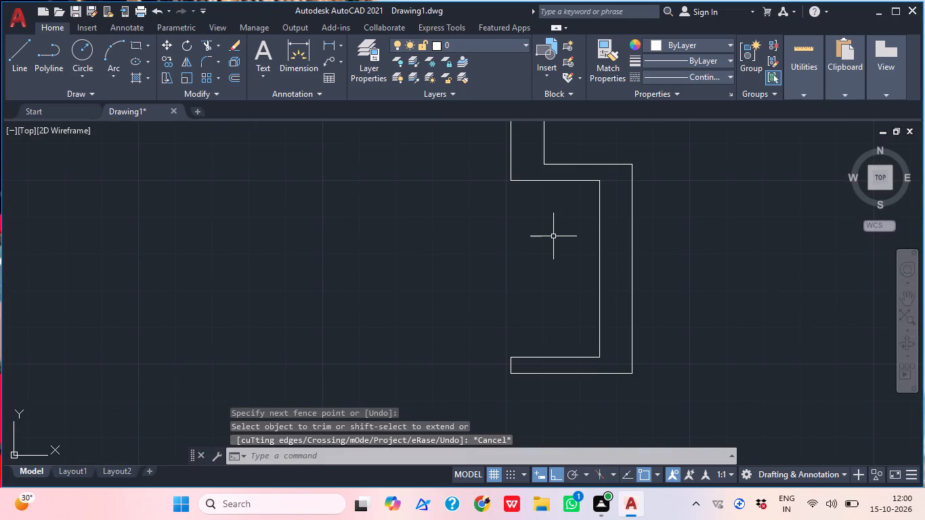
{"action": "type", "text": "L"}
{"action": "key", "text": "space"}
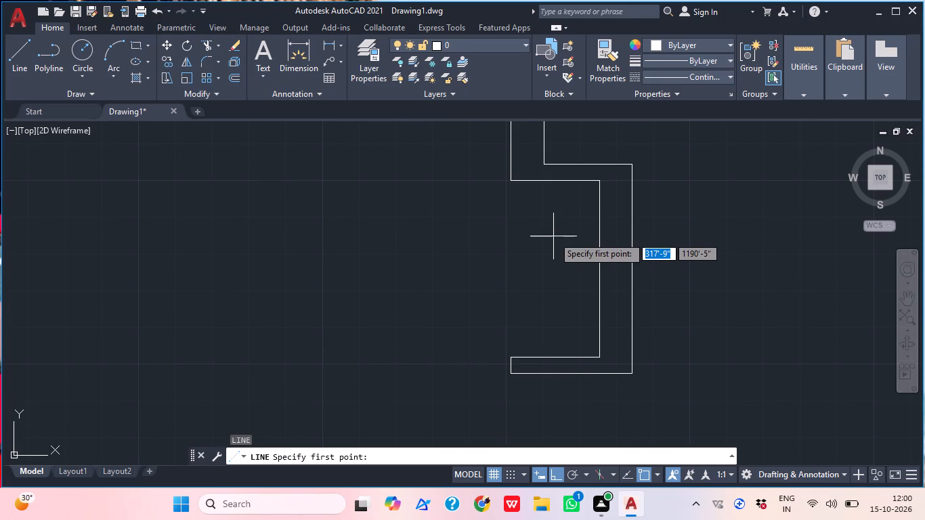
{"action": "left_click", "coordinate": [555, 179]}
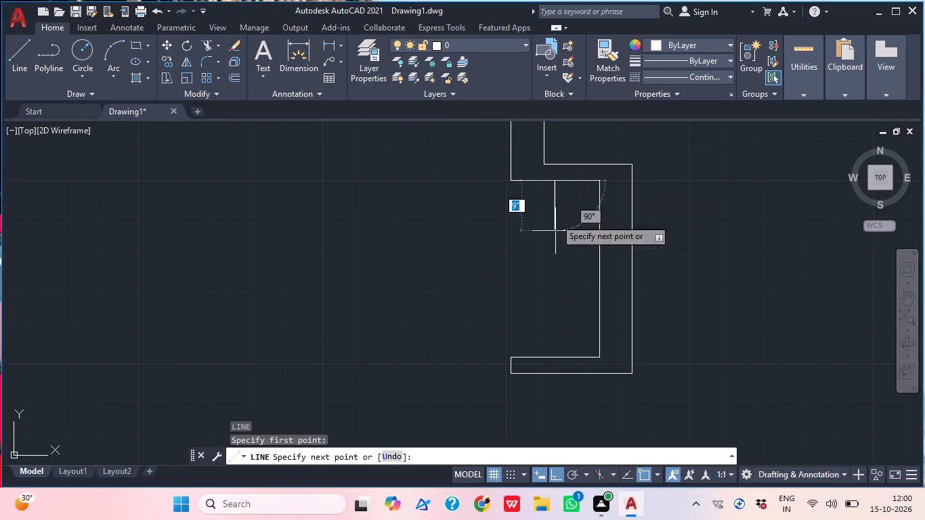
{"action": "left_click", "coordinate": [555, 361]}
{"action": "key", "text": "Escape"}
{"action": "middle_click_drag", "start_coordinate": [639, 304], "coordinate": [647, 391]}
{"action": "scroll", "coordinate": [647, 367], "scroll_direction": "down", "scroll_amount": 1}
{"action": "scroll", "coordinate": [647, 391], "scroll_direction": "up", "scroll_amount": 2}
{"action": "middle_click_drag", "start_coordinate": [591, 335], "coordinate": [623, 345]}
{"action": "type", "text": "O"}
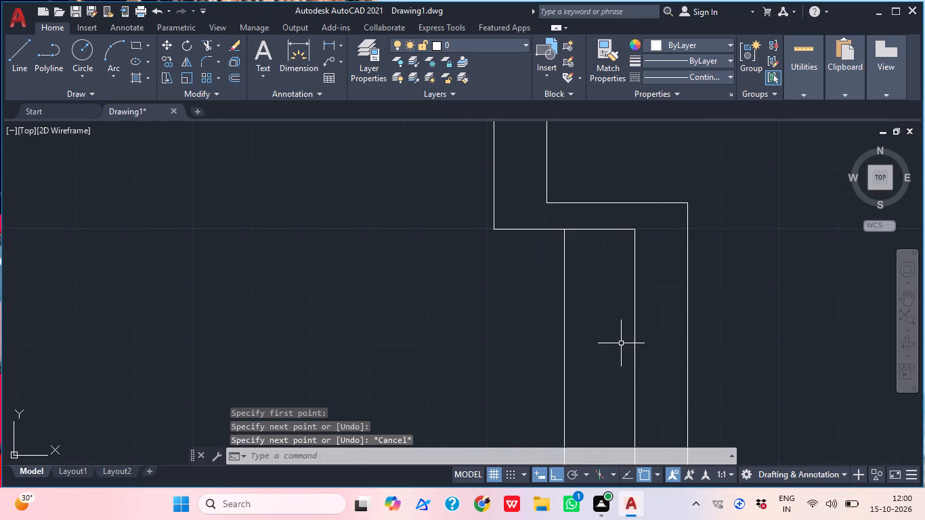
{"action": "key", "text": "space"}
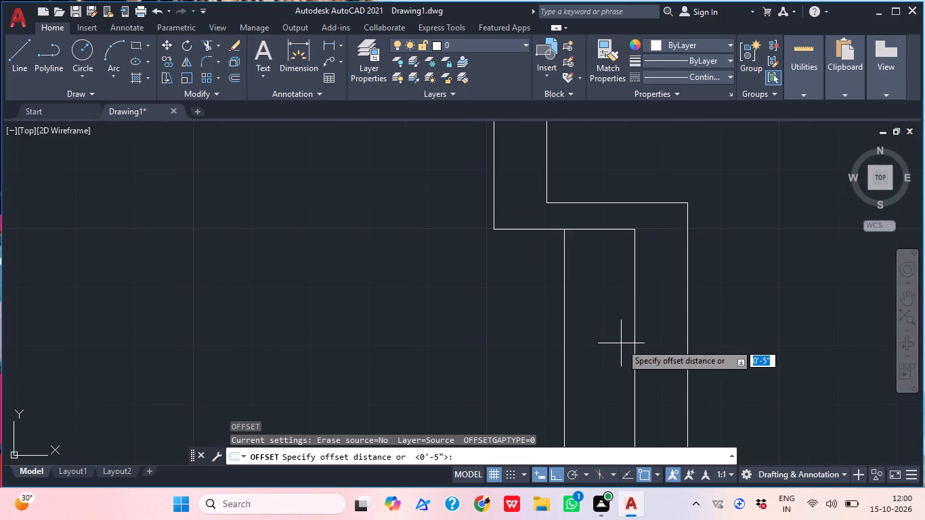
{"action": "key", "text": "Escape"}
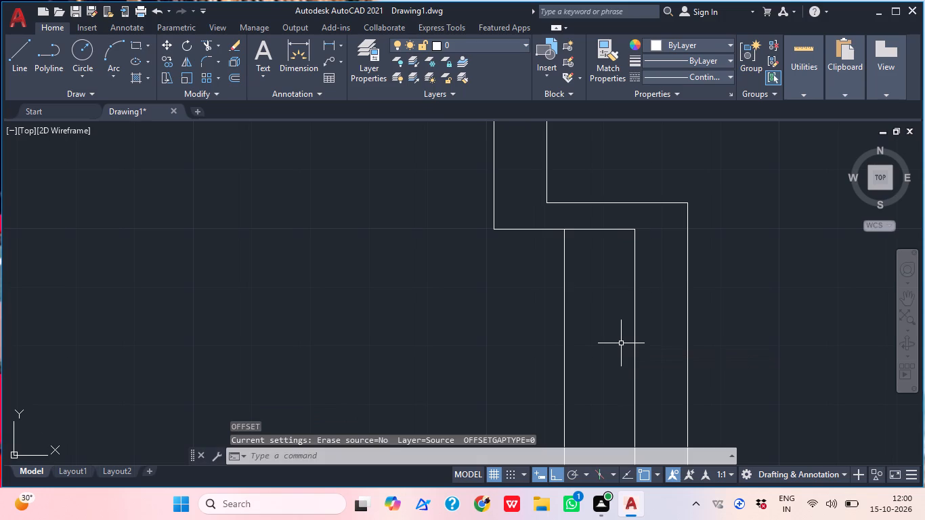
Offset the vertical line inside the recess 1" toward the recess opening.
{"action": "type", "text": "O"}
{"action": "key", "text": "space"}
{"action": "type", "text": "1\""}
{"action": "key", "text": "Return"}
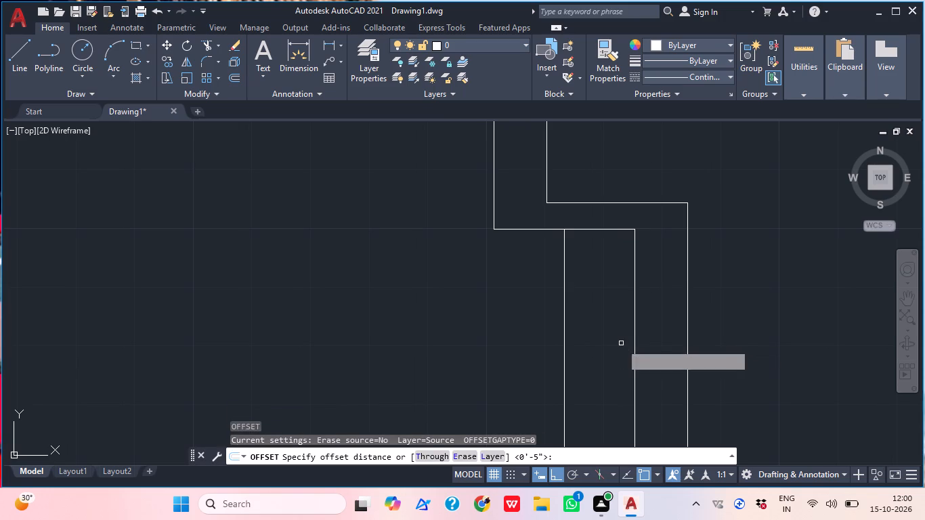
{"action": "left_click", "coordinate": [563, 324]}
{"action": "left_click", "coordinate": [519, 322]}
{"action": "middle_click", "coordinate": [576, 275]}
{"action": "key", "text": "Escape"}
Draw a thin horizontal rectangle across the two closely spaced vertical lines near the recess's upper end.
{"action": "type", "text": "REC"}
{"action": "key", "text": "space"}
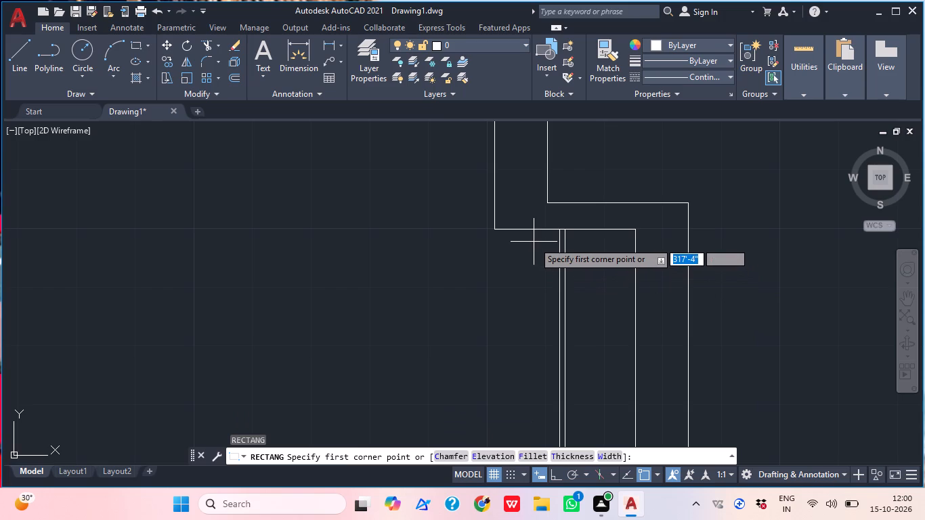
{"action": "scroll", "coordinate": [534, 242], "scroll_direction": "up", "scroll_amount": 2}
{"action": "left_click", "coordinate": [519, 238]}
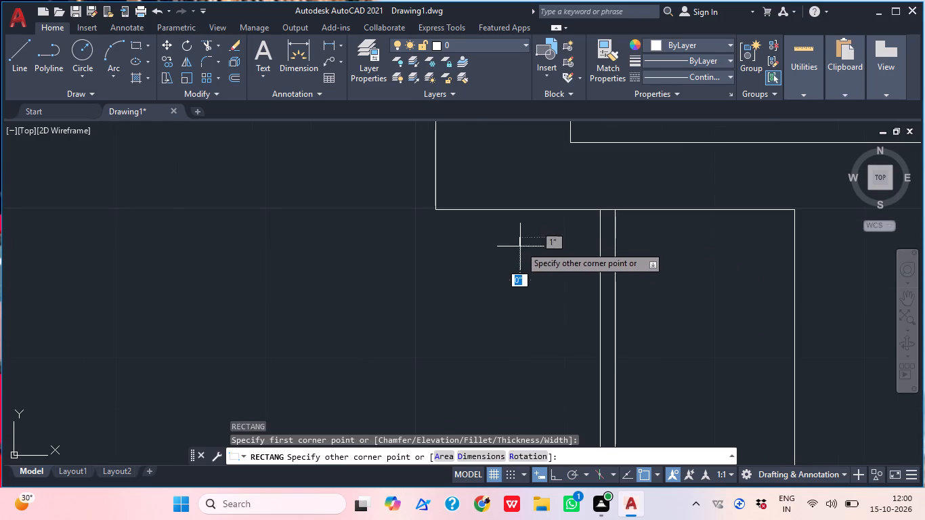
{"action": "scroll", "coordinate": [516, 257], "scroll_direction": "down", "scroll_amount": 1}
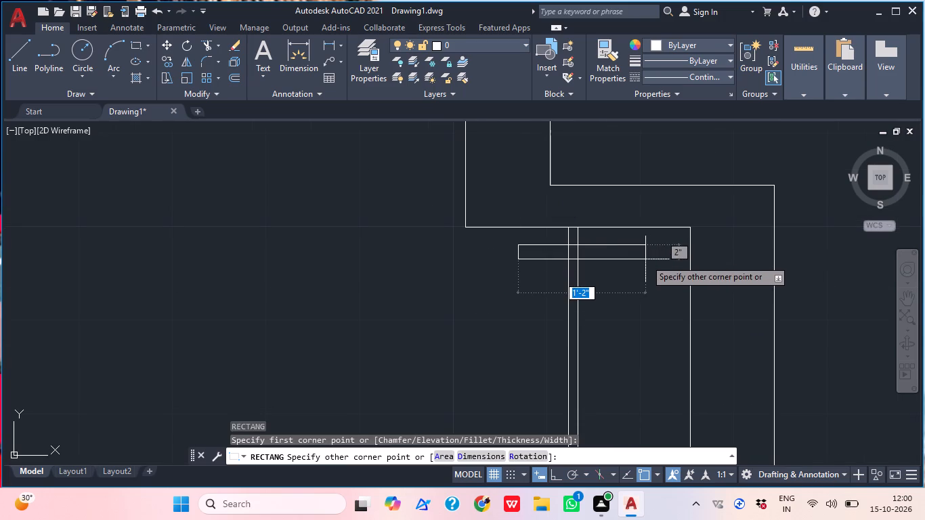
{"action": "left_click", "coordinate": [632, 253]}
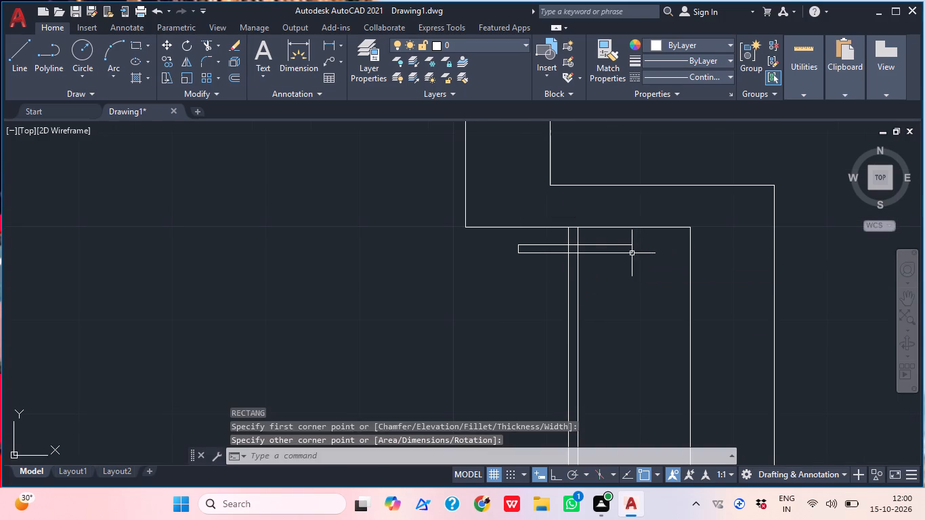
Rotate the thin rectangle a few degrees counterclockwise about its inner end so it sits slightly tilted across the rod.
{"action": "scroll", "coordinate": [636, 263], "scroll_direction": "down", "scroll_amount": 2}
{"action": "middle_click_drag", "start_coordinate": [623, 277], "coordinate": [565, 326]}
{"action": "scroll", "coordinate": [569, 327], "scroll_direction": "up", "scroll_amount": 1}
{"action": "left_click", "coordinate": [572, 306]}
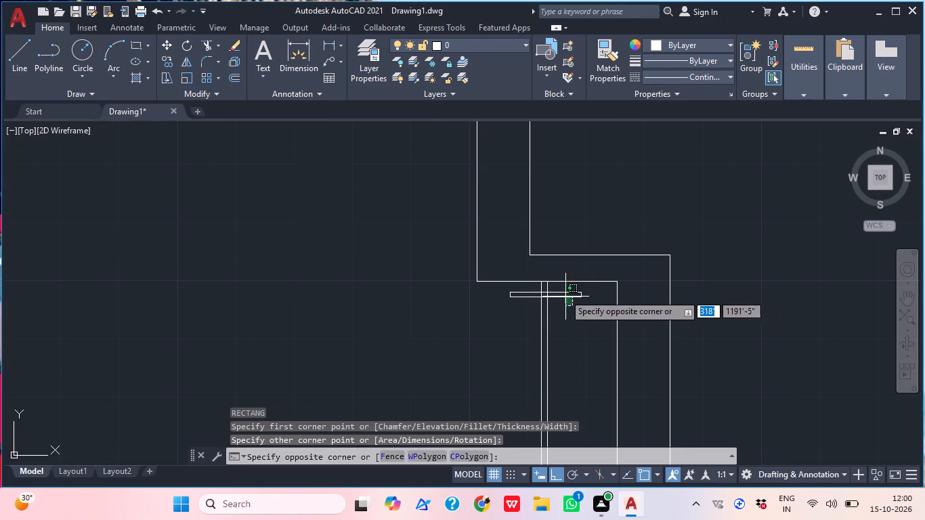
{"action": "left_click", "coordinate": [560, 288]}
{"action": "scroll", "coordinate": [571, 324], "scroll_direction": "up", "scroll_amount": 1}
{"action": "middle_click_drag", "start_coordinate": [565, 341], "coordinate": [545, 407]}
{"action": "type", "text": "RO"}
{"action": "key", "text": "space"}
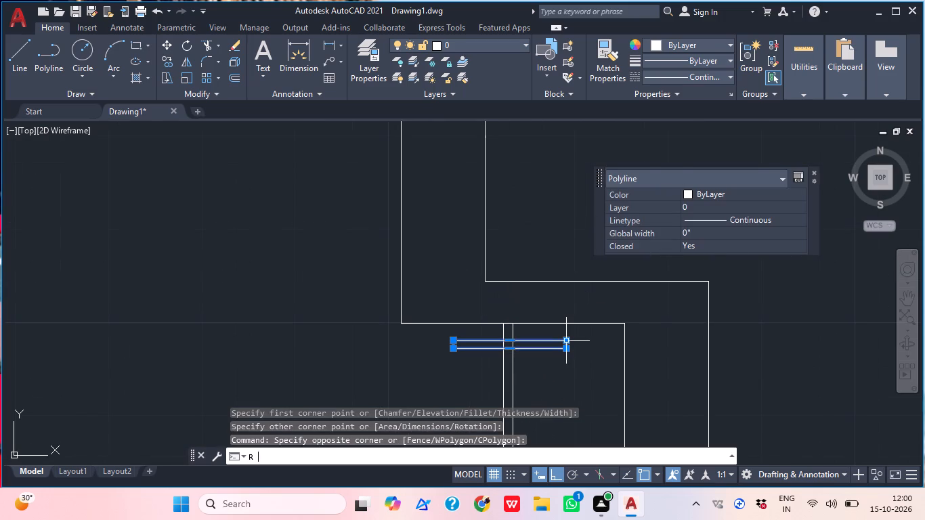
{"action": "left_click", "coordinate": [557, 404]}
{"action": "left_click_drag", "start_coordinate": [567, 377], "coordinate": [572, 393]}
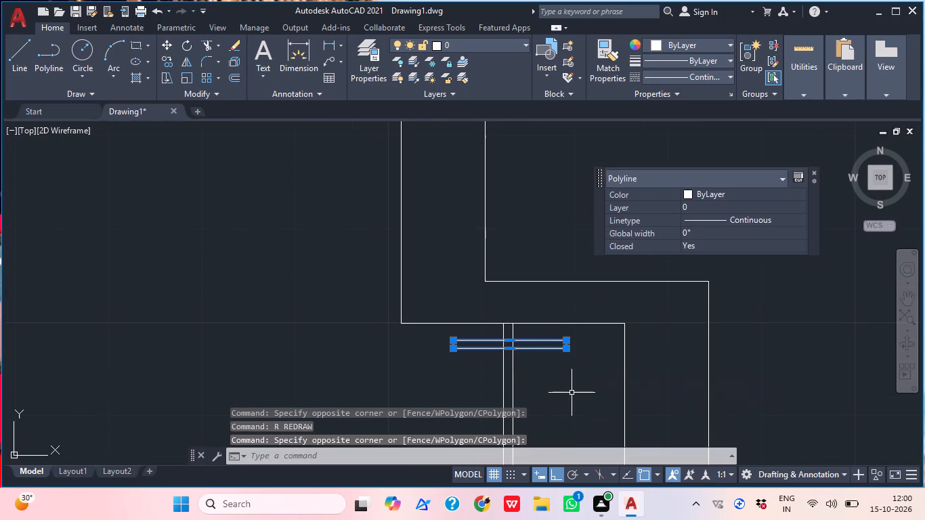
{"action": "key", "text": "r"}
{"action": "type", "text": "O"}
{"action": "key", "text": "space"}
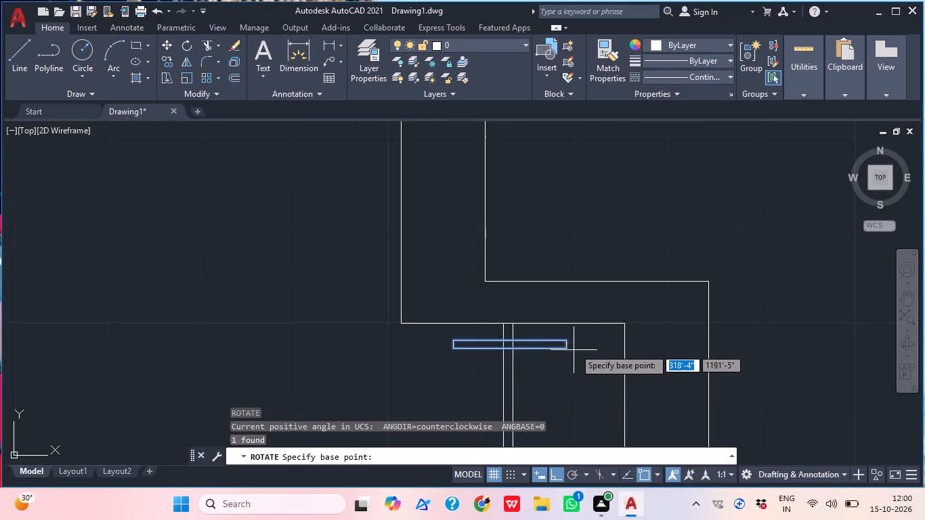
{"action": "left_click", "coordinate": [572, 345]}
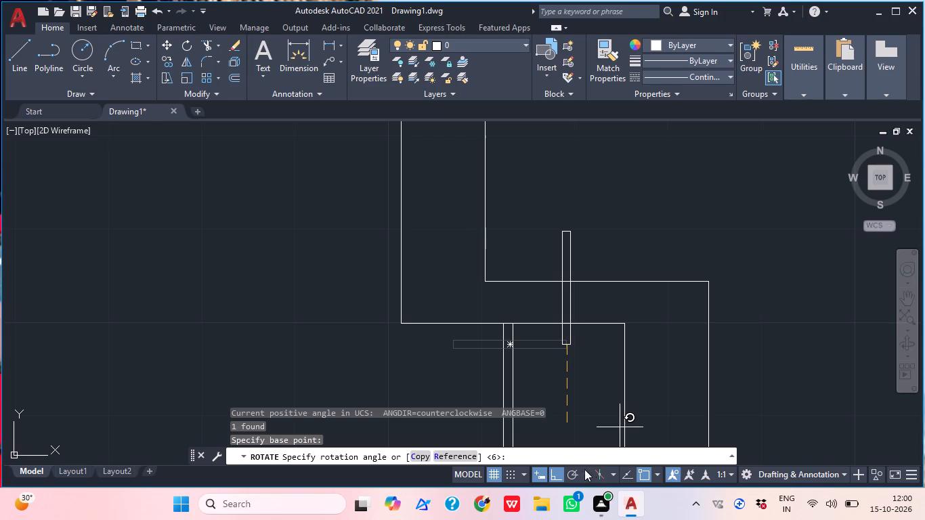
{"action": "left_click", "coordinate": [555, 469]}
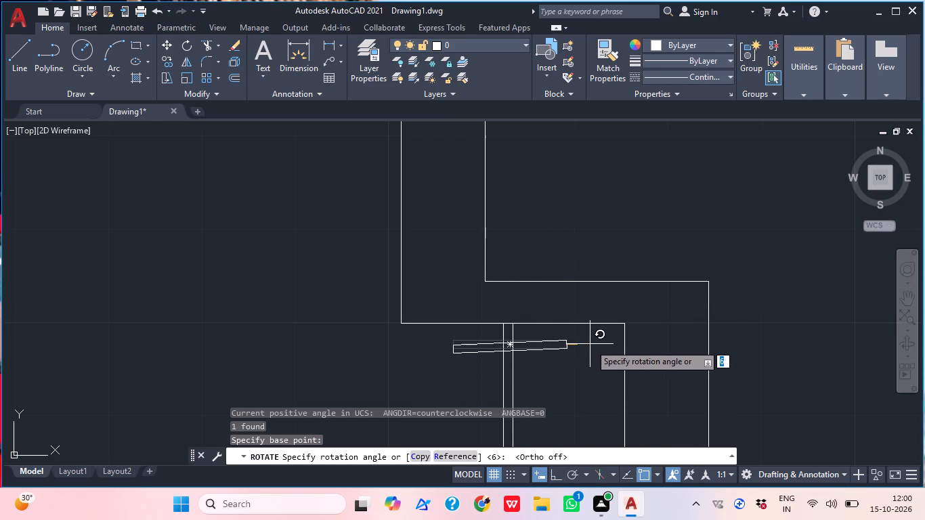
{"action": "left_click", "coordinate": [590, 343]}
Copy the tilted rectangle about 2" straight down along the hanging rod, using its crossing with the rod as base point.
{"action": "scroll", "coordinate": [541, 378], "scroll_direction": "up", "scroll_amount": 2}
{"action": "left_click_drag", "start_coordinate": [605, 332], "coordinate": [599, 334]}
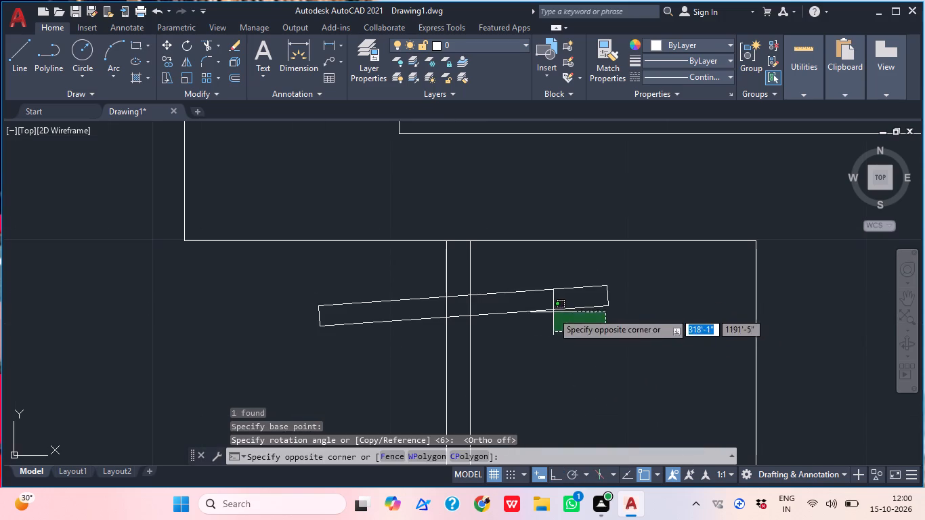
{"action": "left_click", "coordinate": [548, 310]}
{"action": "scroll", "coordinate": [551, 311], "scroll_direction": "down", "scroll_amount": 3}
{"action": "middle_click_drag", "start_coordinate": [555, 355], "coordinate": [554, 341]}
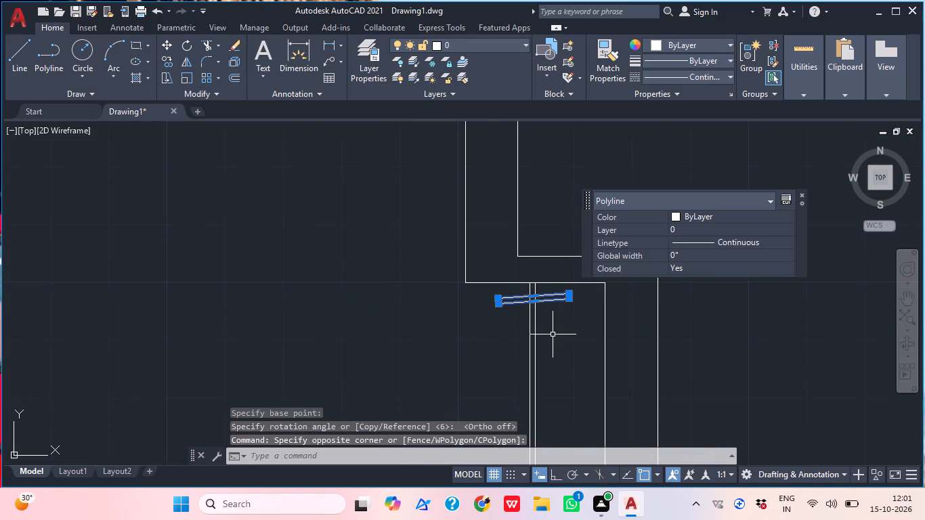
{"action": "type", "text": "COP"}
{"action": "key", "text": "space"}
{"action": "scroll", "coordinate": [554, 324], "scroll_direction": "up", "scroll_amount": 2}
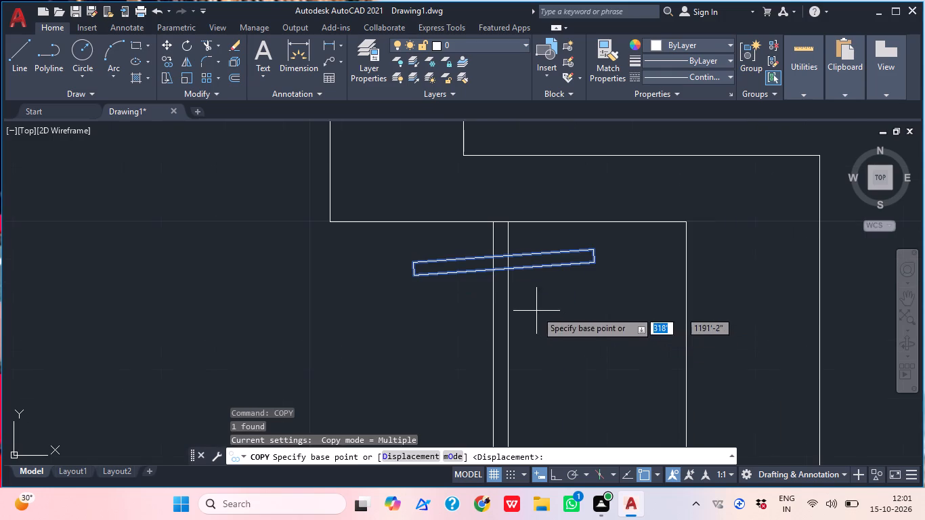
{"action": "left_click", "coordinate": [509, 269]}
{"action": "middle_click_drag", "start_coordinate": [517, 303], "coordinate": [518, 279]}
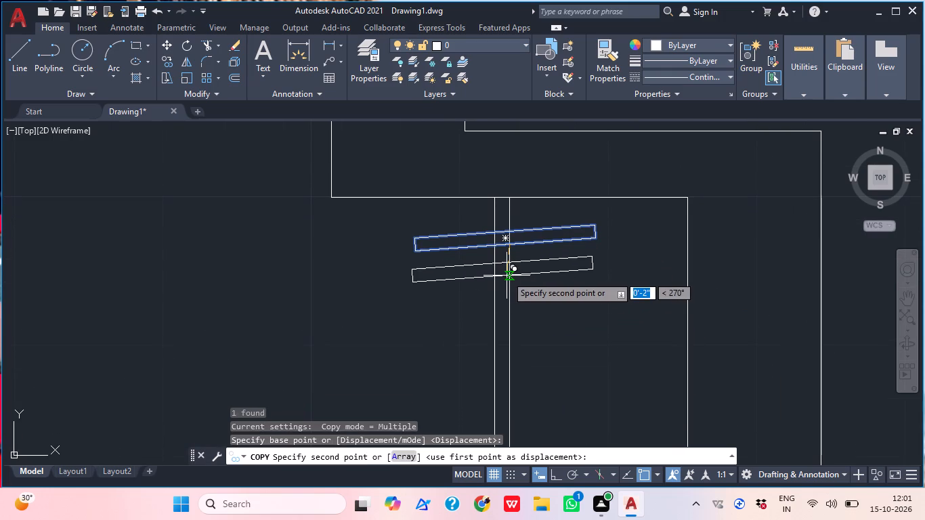
{"action": "left_click", "coordinate": [551, 472]}
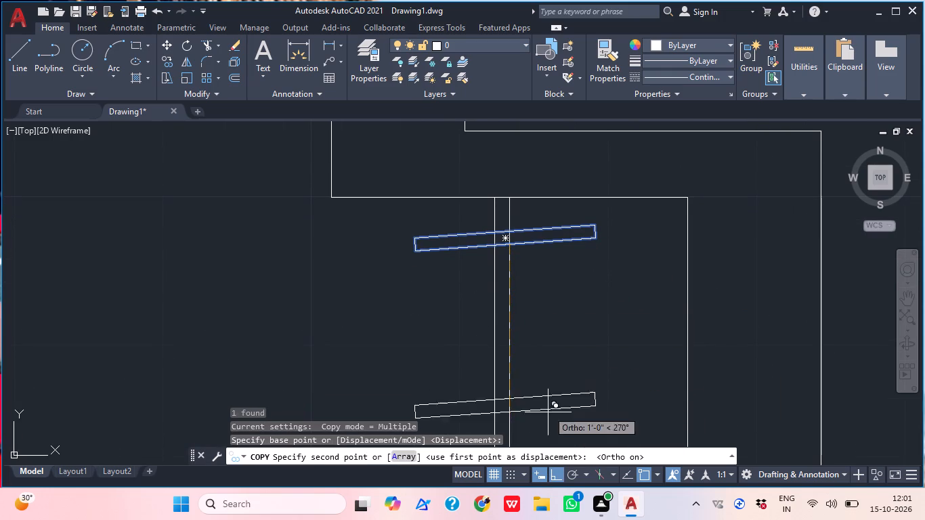
{"action": "left_click", "coordinate": [500, 273]}
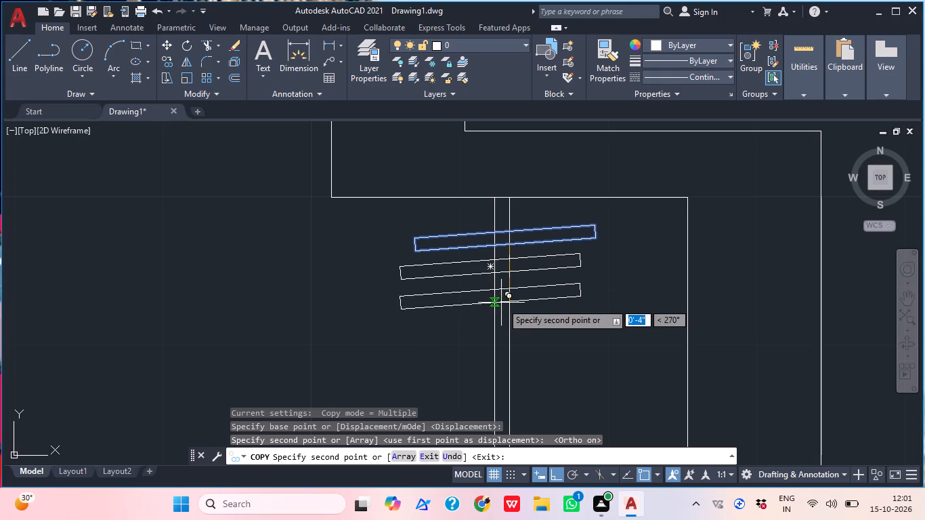
{"action": "key", "text": "ctrl+z"}
{"action": "left_click", "coordinate": [553, 473]}
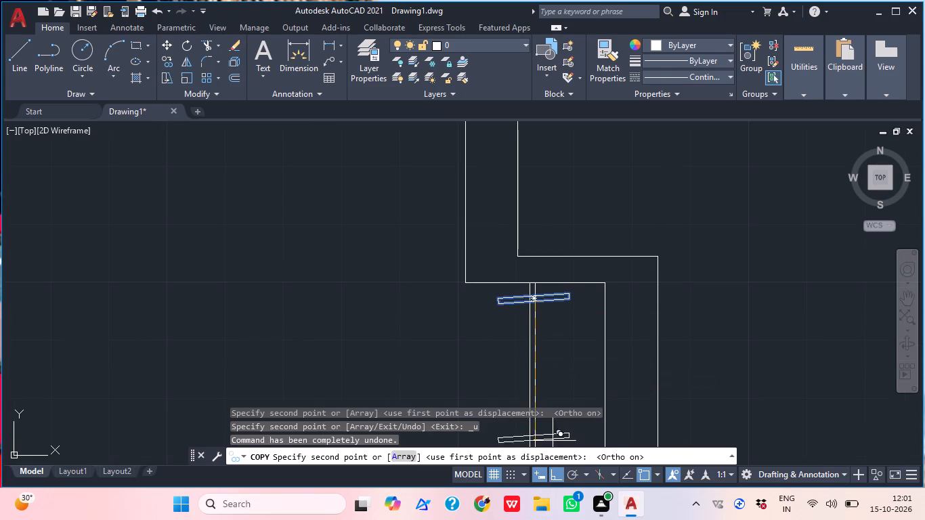
{"action": "scroll", "coordinate": [515, 301], "scroll_direction": "up", "scroll_amount": 2}
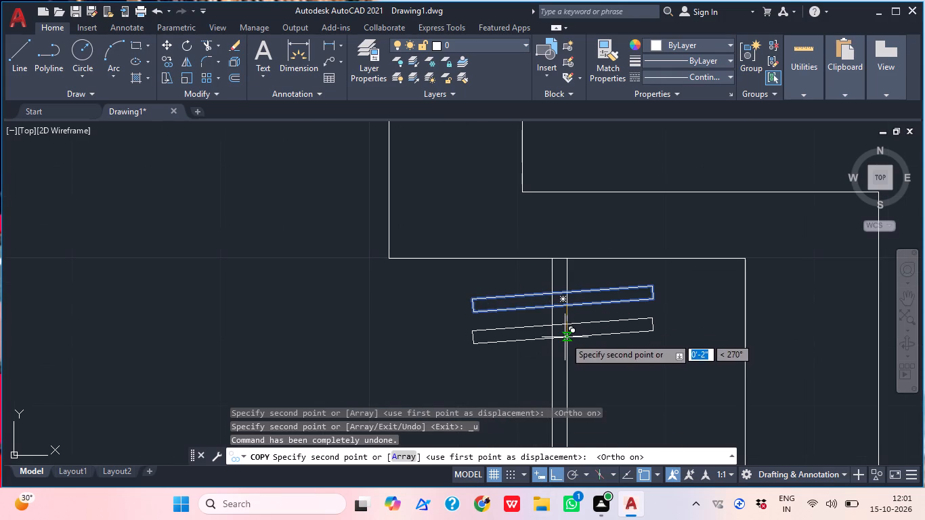
{"action": "left_click", "coordinate": [565, 337]}
Place eight more copies of the tilted rectangle at roughly 2" spacing down the upper half of the rod.
{"action": "middle_click_drag", "start_coordinate": [567, 328], "coordinate": [569, 290]}
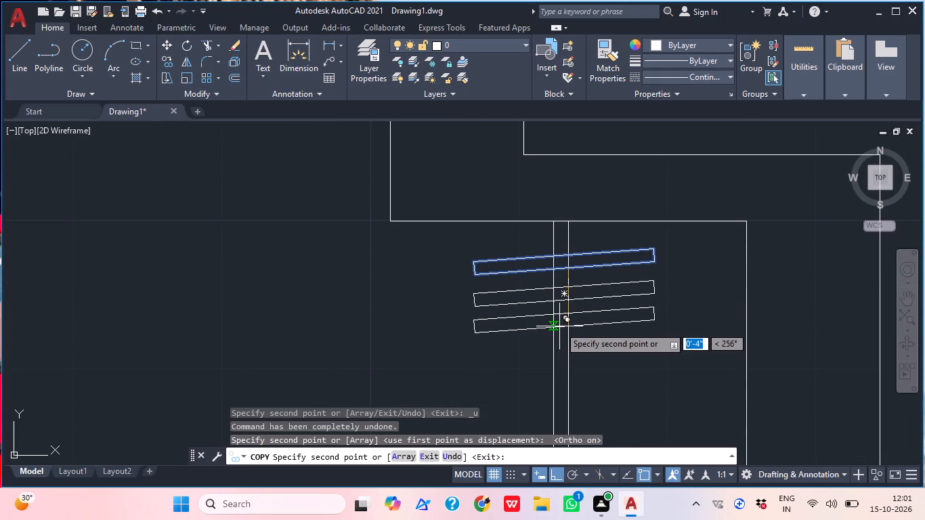
{"action": "left_click", "coordinate": [557, 328]}
{"action": "middle_click_drag", "start_coordinate": [567, 368], "coordinate": [575, 347]}
{"action": "left_click", "coordinate": [564, 336]}
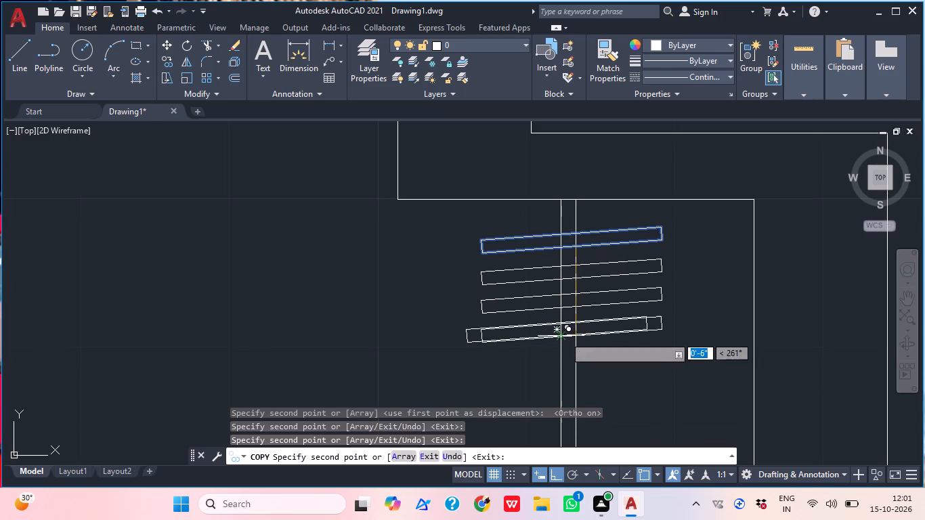
{"action": "middle_click_drag", "start_coordinate": [564, 369], "coordinate": [587, 278]}
{"action": "left_click", "coordinate": [591, 272]}
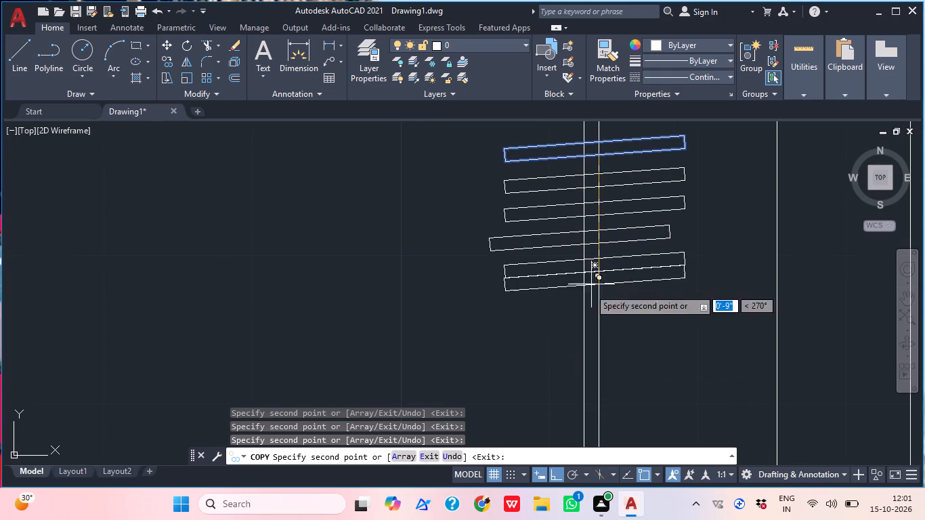
{"action": "left_click", "coordinate": [593, 298]}
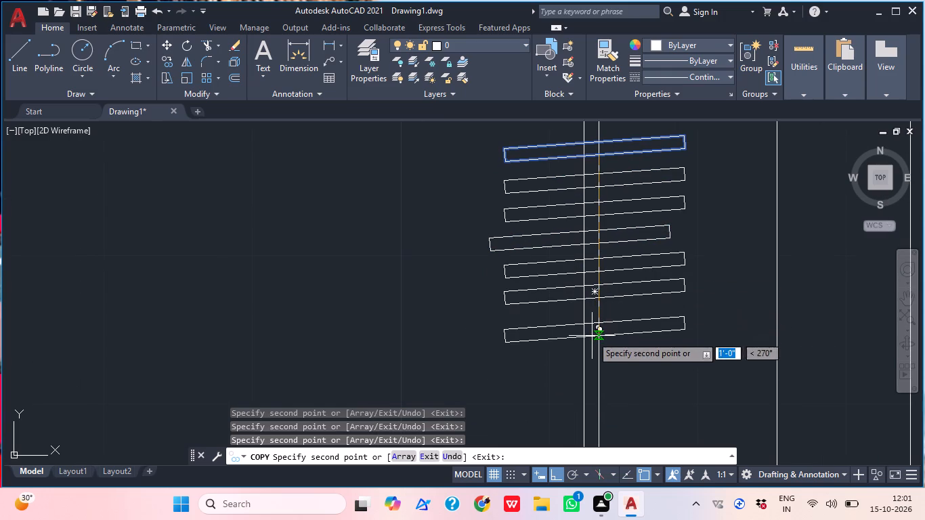
{"action": "left_click_drag", "start_coordinate": [592, 336], "coordinate": [595, 345]}
{"action": "left_click", "coordinate": [599, 369]}
{"action": "middle_click_drag", "start_coordinate": [594, 389], "coordinate": [583, 280]}
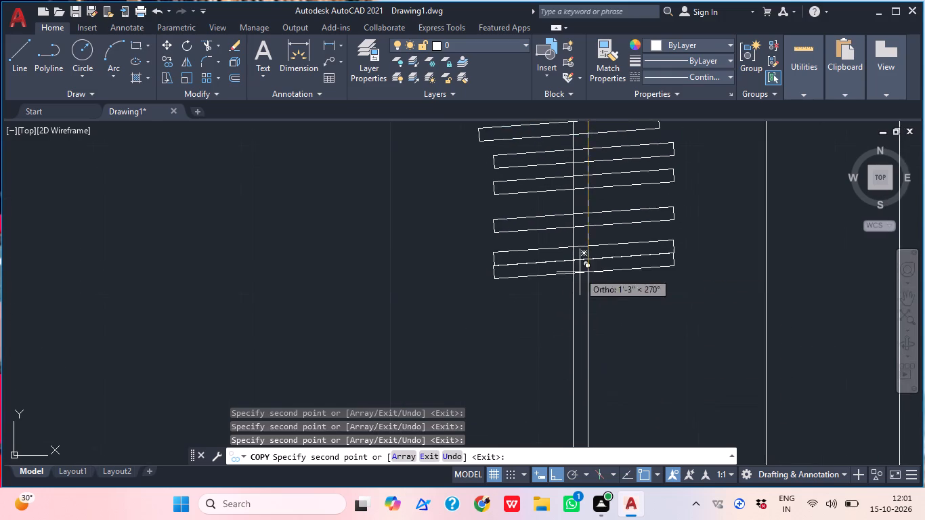
{"action": "scroll", "coordinate": [579, 269], "scroll_direction": "down", "scroll_amount": 2}
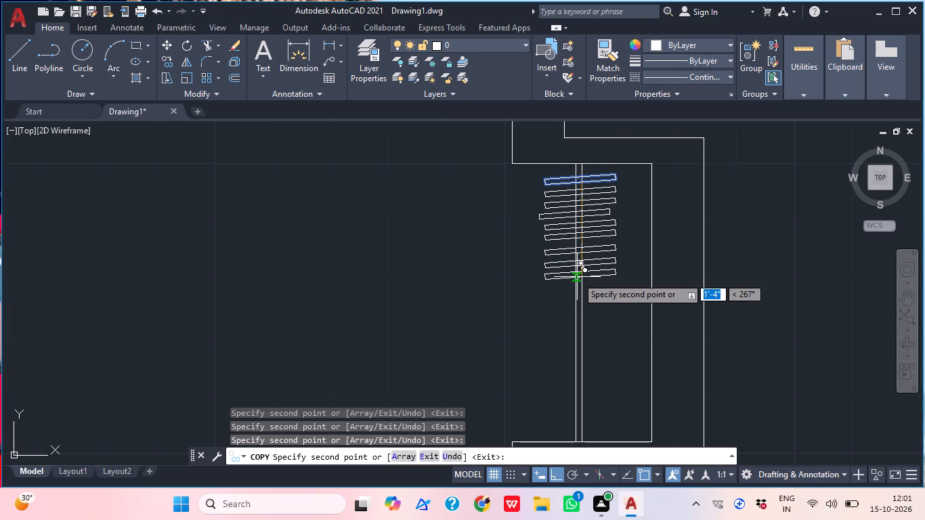
{"action": "left_click", "coordinate": [576, 278]}
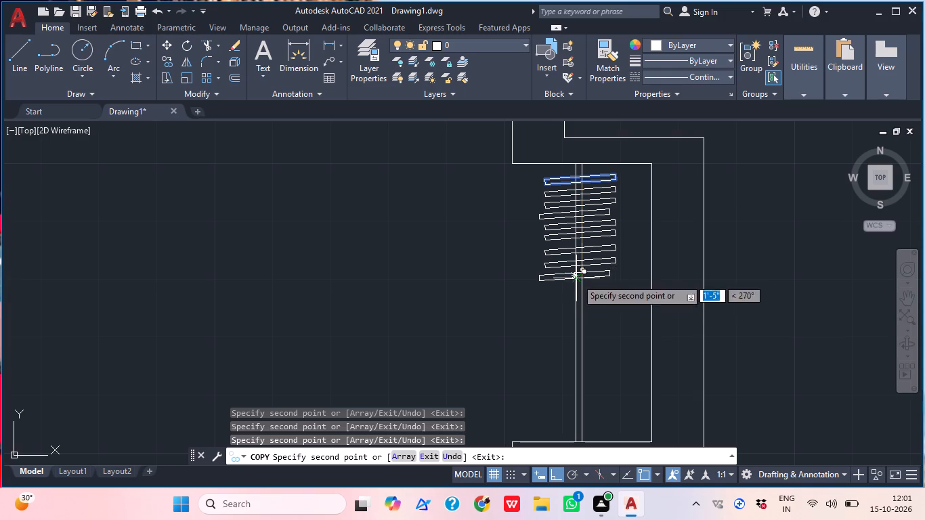
{"action": "left_click", "coordinate": [576, 289]}
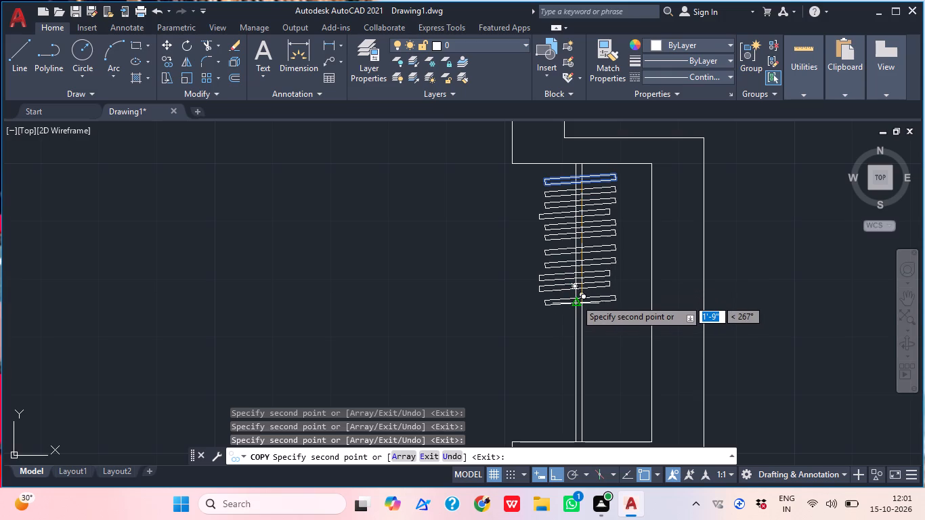
Place seven more tilted rectangle copies down the rod, reaching about 2'-8" below the original.
{"action": "scroll", "coordinate": [576, 297], "scroll_direction": "up", "scroll_amount": 2}
{"action": "left_click", "coordinate": [575, 301]}
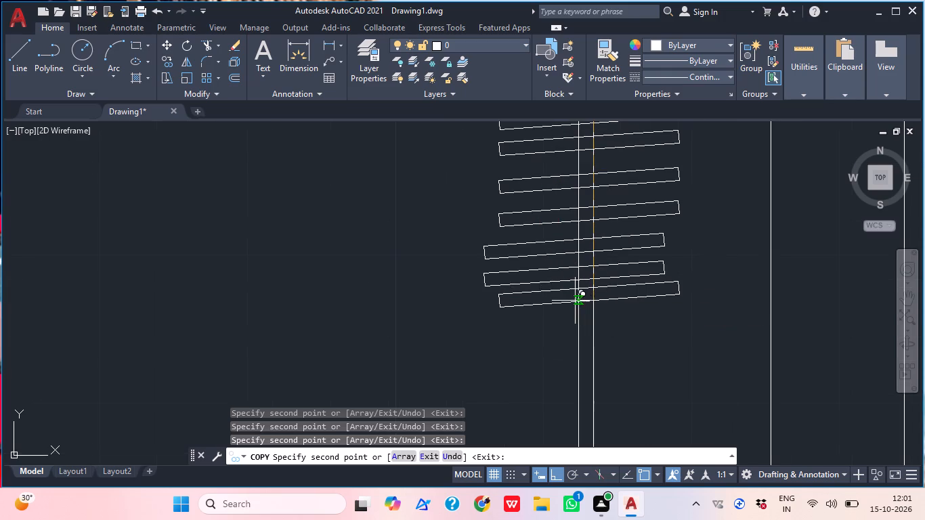
{"action": "middle_click_drag", "start_coordinate": [569, 307], "coordinate": [564, 265]}
{"action": "left_click", "coordinate": [568, 283]}
{"action": "middle_click_drag", "start_coordinate": [603, 327], "coordinate": [602, 276]}
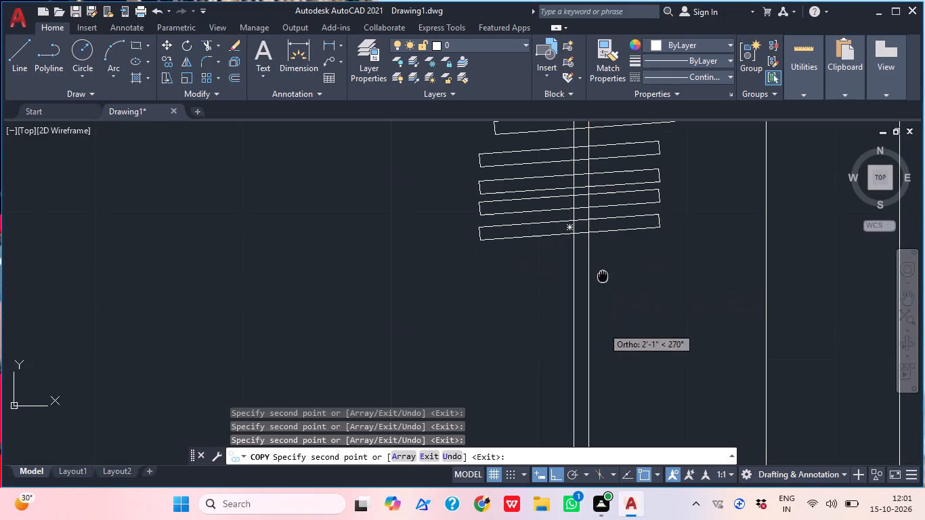
{"action": "middle_click_drag", "start_coordinate": [602, 276], "coordinate": [599, 270]}
{"action": "left_click", "coordinate": [582, 257]}
{"action": "middle_click_drag", "start_coordinate": [599, 305], "coordinate": [601, 276]}
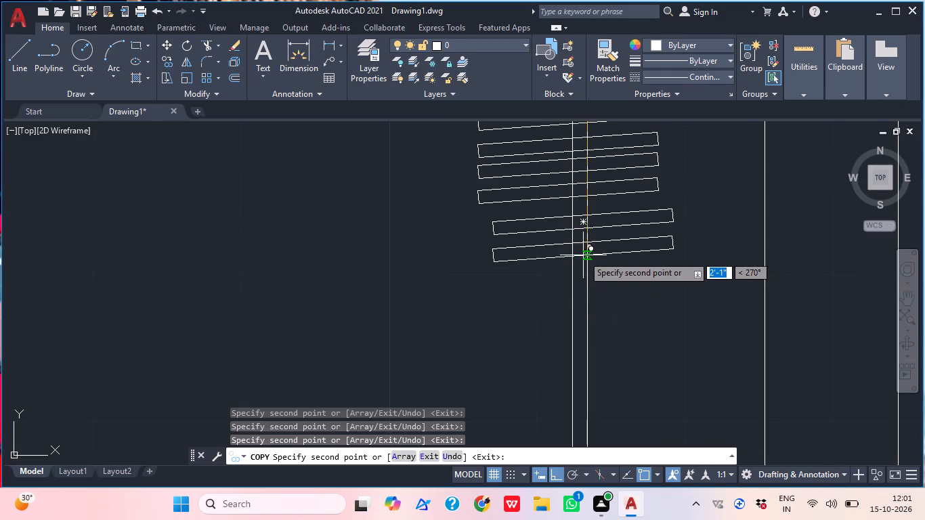
{"action": "left_click", "coordinate": [587, 259]}
{"action": "left_click", "coordinate": [587, 284]}
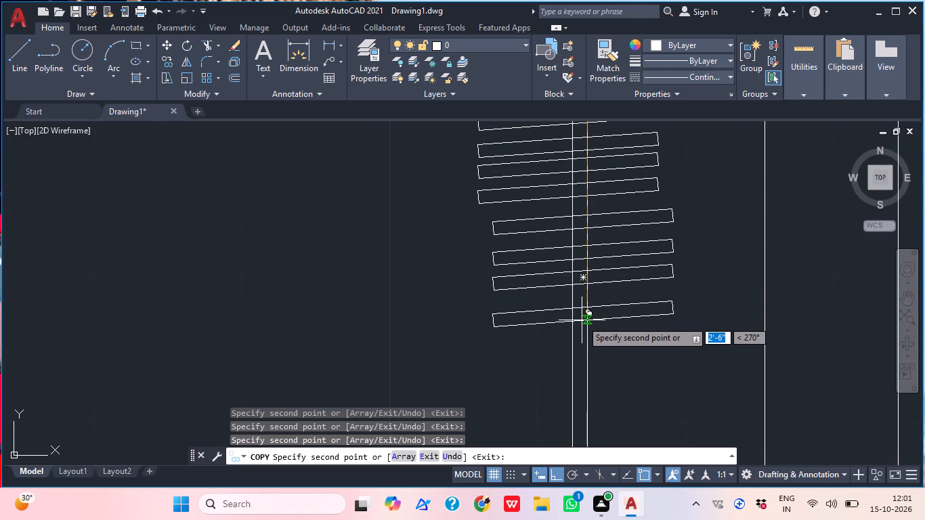
{"action": "left_click", "coordinate": [584, 316]}
{"action": "left_click", "coordinate": [583, 343]}
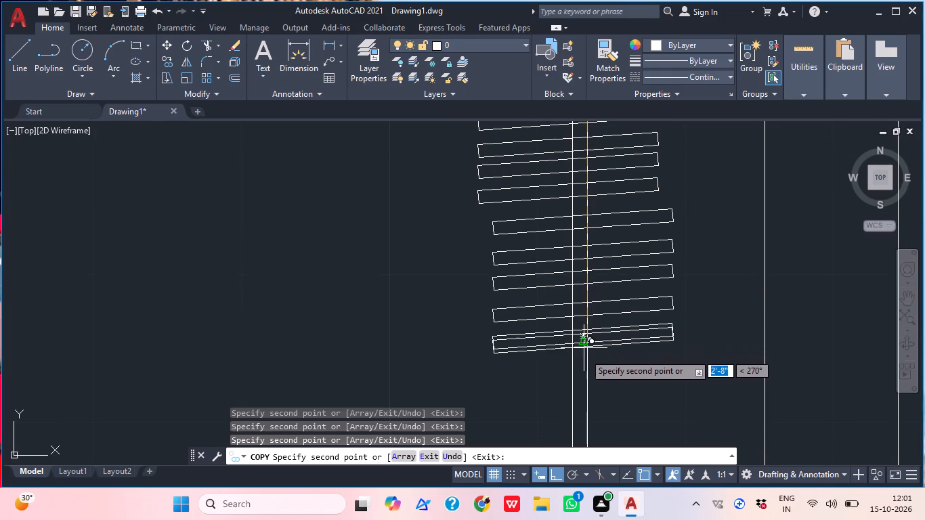
Place six more tilted rectangle copies down to the rod's lower end near the recess's bottom wall.
{"action": "middle_click_drag", "start_coordinate": [612, 359], "coordinate": [609, 294]}
{"action": "left_click", "coordinate": [586, 306]}
{"action": "middle_click_drag", "start_coordinate": [640, 357], "coordinate": [637, 286]}
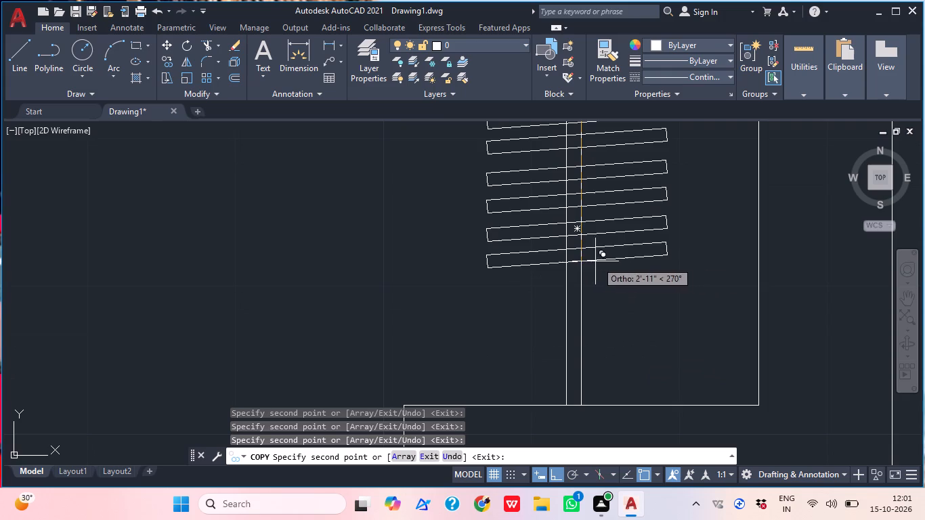
{"action": "left_click", "coordinate": [581, 261]}
{"action": "left_click", "coordinate": [582, 282]}
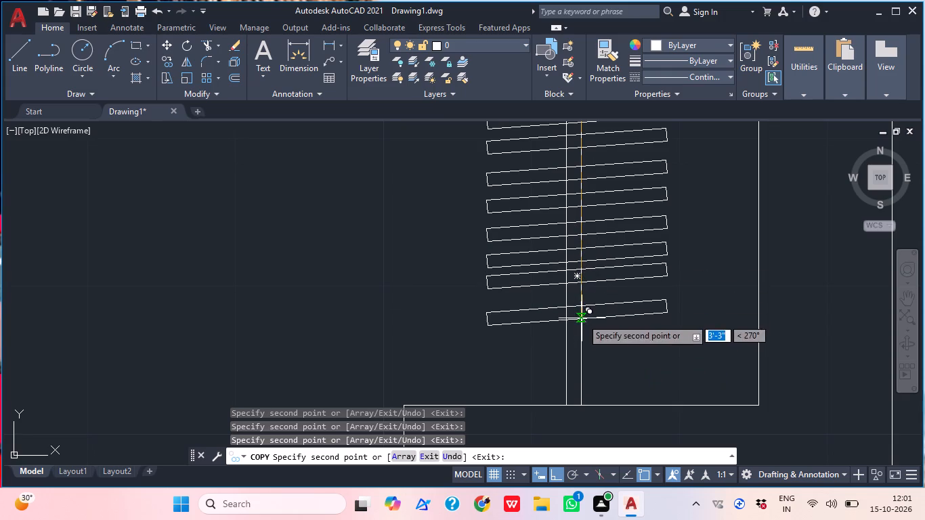
{"action": "left_click", "coordinate": [578, 313]}
{"action": "left_click", "coordinate": [578, 339]}
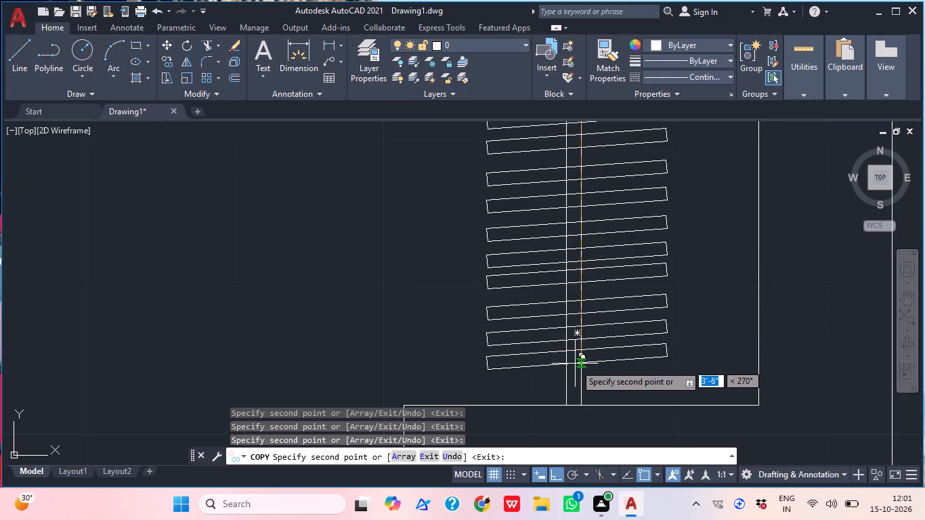
{"action": "left_click", "coordinate": [575, 370]}
{"action": "scroll", "coordinate": [592, 337], "scroll_direction": "down", "scroll_amount": 2}
{"action": "middle_click_drag", "start_coordinate": [601, 368], "coordinate": [596, 406]}
{"action": "key", "text": "Escape"}
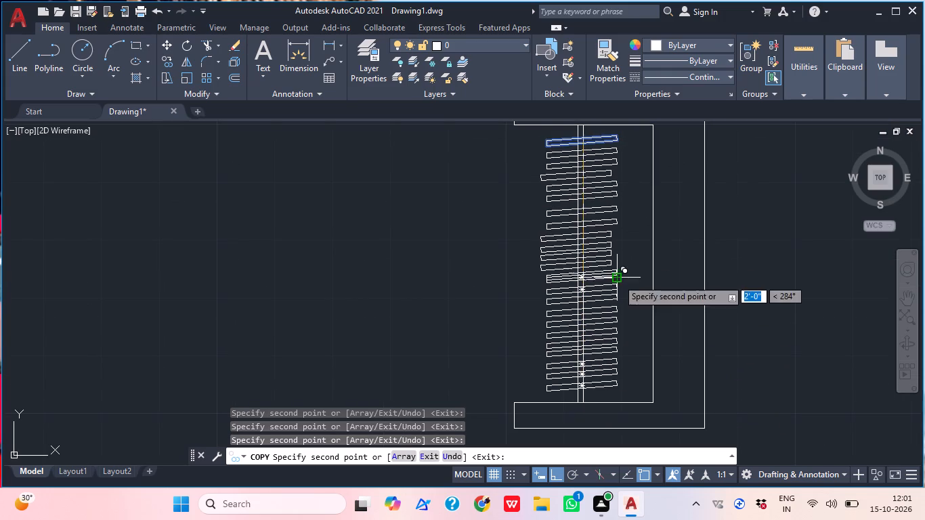
Examine the floor plan around the finished recess, the other wardrobe, and the rooms and staircase below.
{"action": "scroll", "coordinate": [627, 248], "scroll_direction": "down", "scroll_amount": 2}
{"action": "middle_click_drag", "start_coordinate": [651, 257], "coordinate": [604, 337]}
{"action": "scroll", "coordinate": [598, 326], "scroll_direction": "down", "scroll_amount": 1}
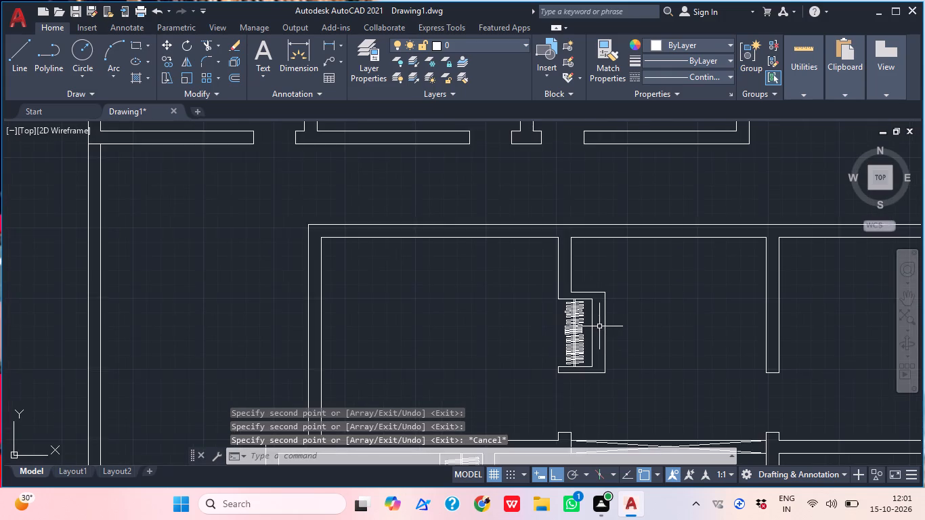
{"action": "scroll", "coordinate": [605, 364], "scroll_direction": "down", "scroll_amount": 1}
{"action": "middle_click_drag", "start_coordinate": [608, 374], "coordinate": [569, 327]}
{"action": "middle_click_drag", "start_coordinate": [549, 339], "coordinate": [542, 292]}
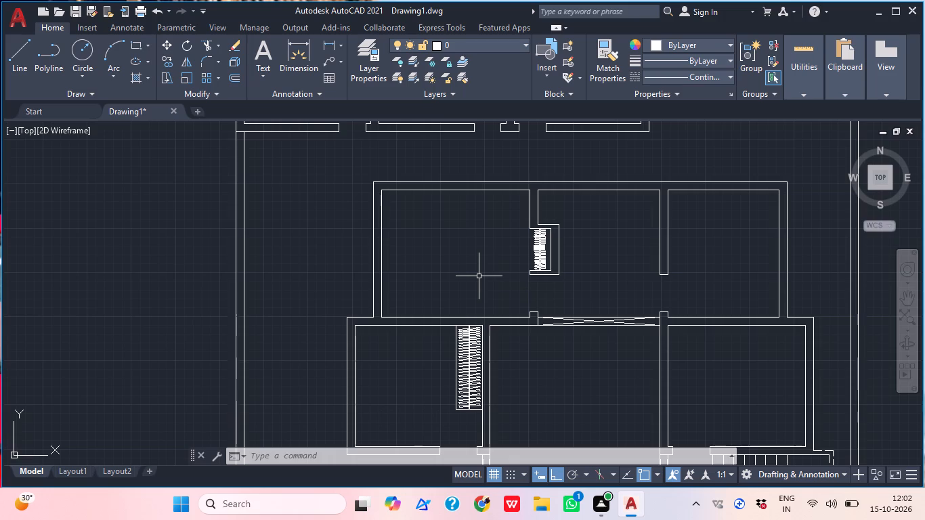
{"action": "middle_click_drag", "start_coordinate": [601, 257], "coordinate": [614, 253]}
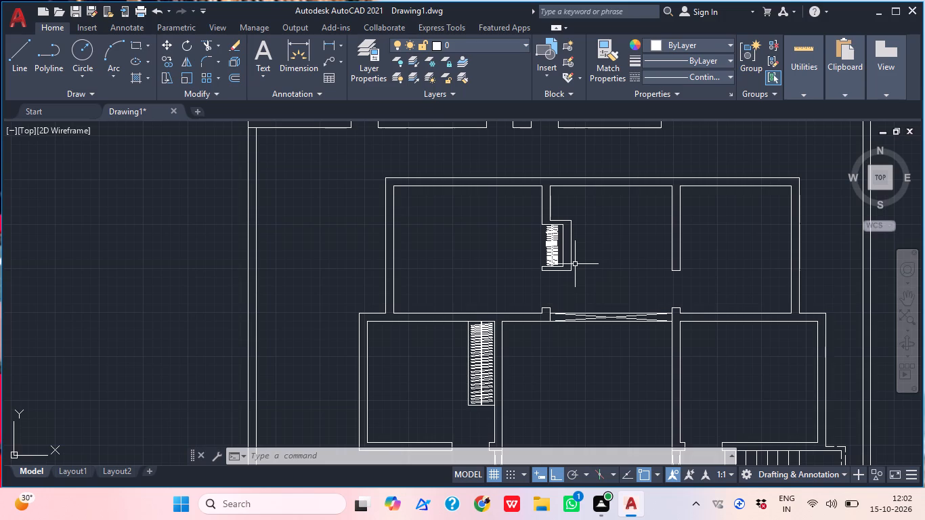
{"action": "scroll", "coordinate": [594, 347], "scroll_direction": "down", "scroll_amount": 1}
{"action": "middle_click_drag", "start_coordinate": [594, 347], "coordinate": [520, 227]}
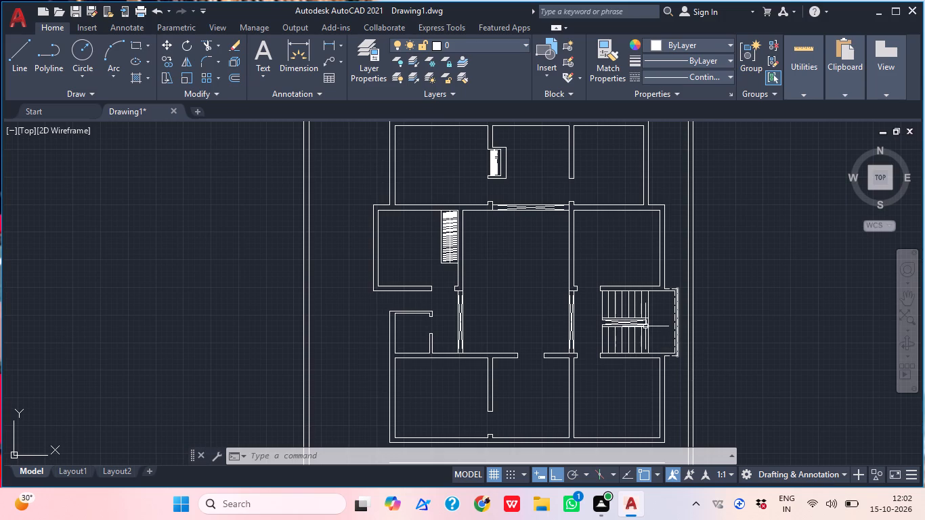
Examine the staircase, central hall and surrounding rooms across the overall floor plan.
{"action": "middle_click_drag", "start_coordinate": [641, 320], "coordinate": [639, 305]}
{"action": "scroll", "coordinate": [654, 304], "scroll_direction": "up", "scroll_amount": 2}
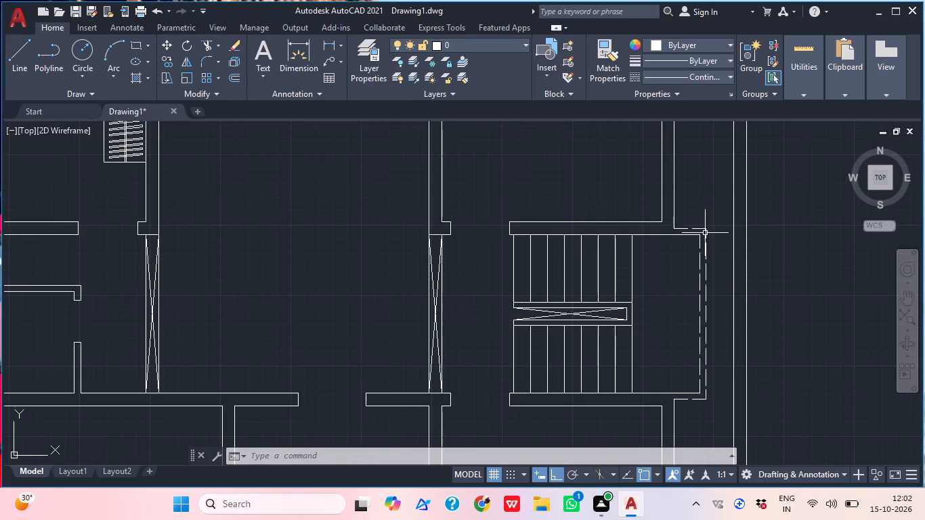
{"action": "scroll", "coordinate": [603, 298], "scroll_direction": "down", "scroll_amount": 2}
{"action": "middle_click_drag", "start_coordinate": [602, 298], "coordinate": [601, 247]}
{"action": "middle_click_drag", "start_coordinate": [582, 255], "coordinate": [560, 300]}
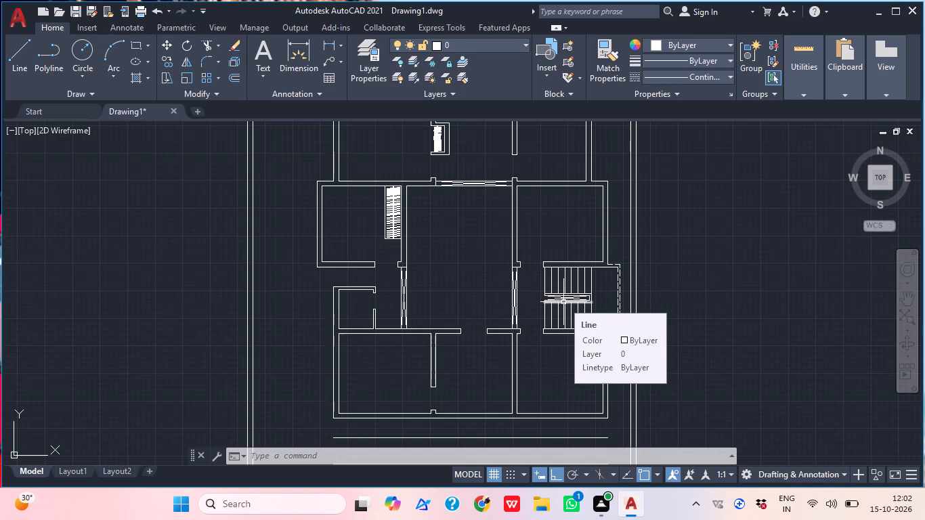
{"action": "middle_click_drag", "start_coordinate": [515, 282], "coordinate": [535, 305]}
{"action": "middle_click_drag", "start_coordinate": [474, 303], "coordinate": [497, 318]}
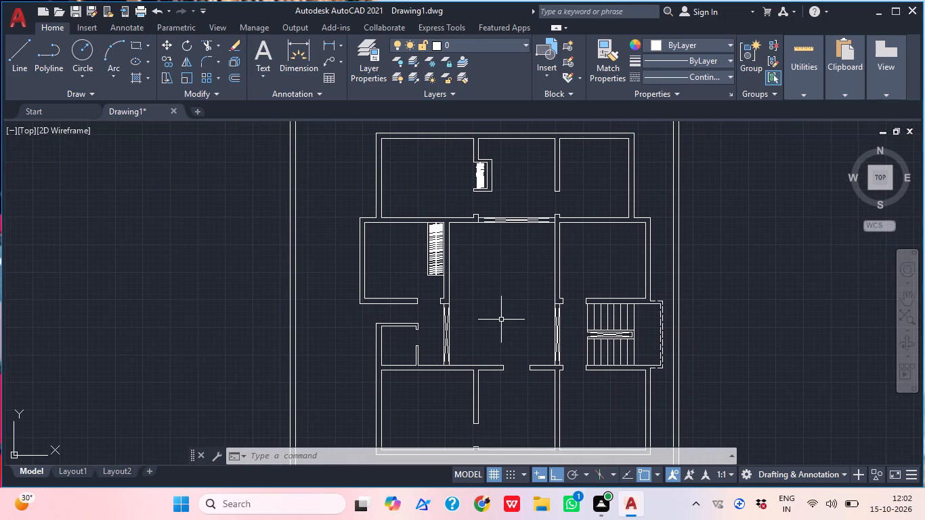
{"action": "scroll", "coordinate": [511, 363], "scroll_direction": "down", "scroll_amount": 1}
{"action": "middle_click_drag", "start_coordinate": [511, 365], "coordinate": [508, 365]}
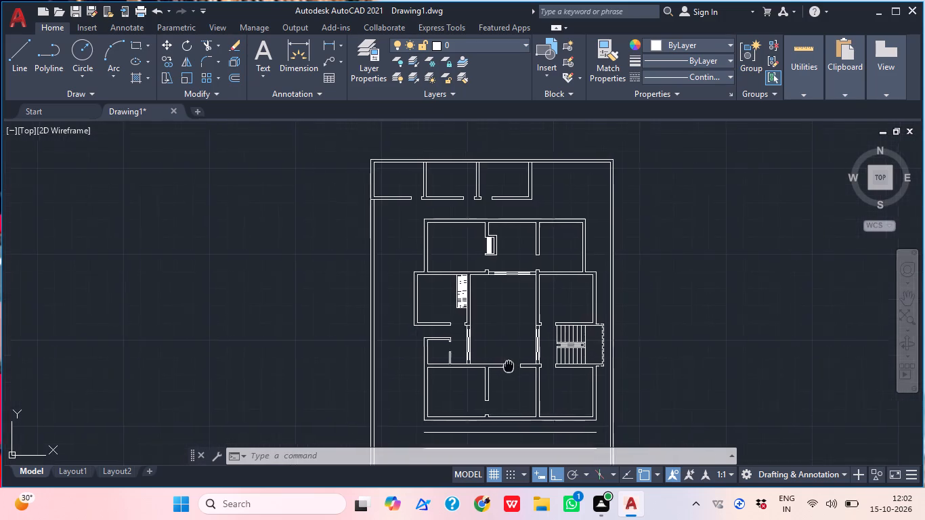
{"action": "middle_click_drag", "start_coordinate": [508, 365], "coordinate": [485, 322]}
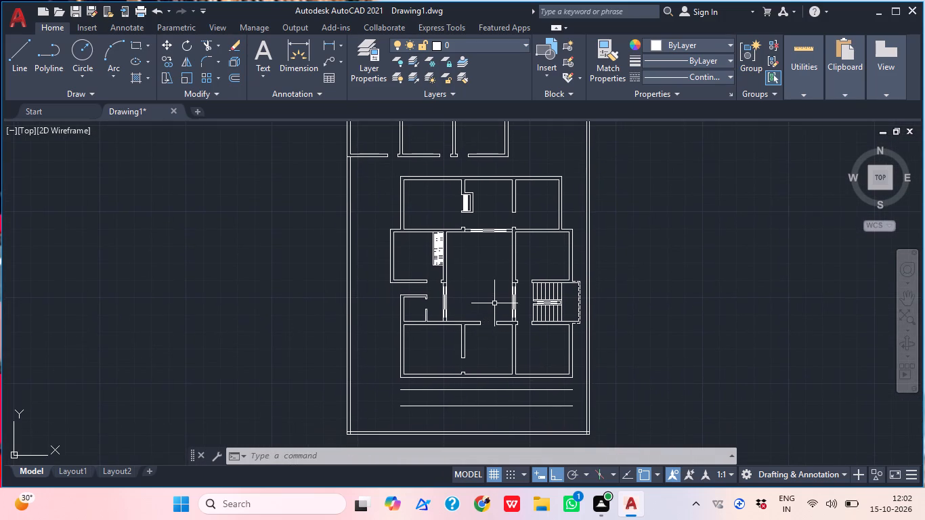
Draw a vertical line about 1'-11" up from the wall above the staircase into the room.
{"action": "scroll", "coordinate": [563, 284], "scroll_direction": "up", "scroll_amount": 1}
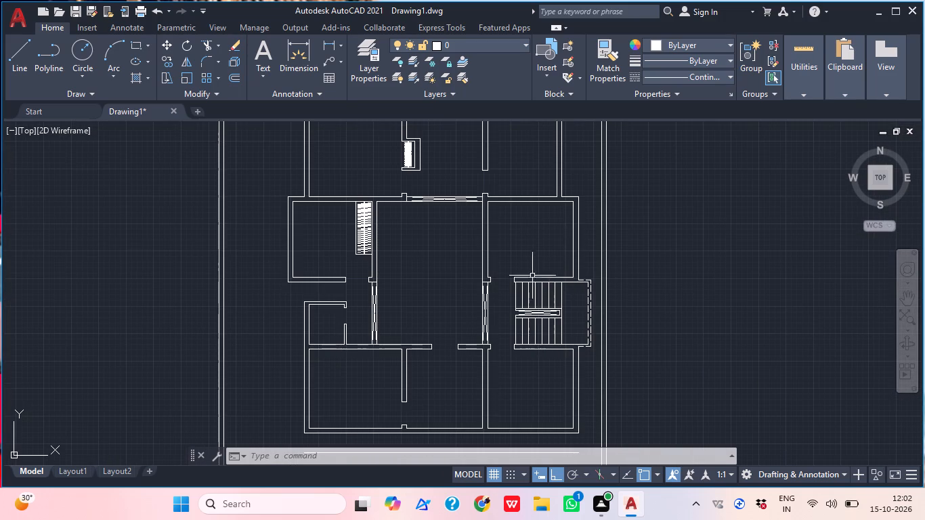
{"action": "scroll", "coordinate": [539, 272], "scroll_direction": "up", "scroll_amount": 2}
{"action": "middle_click_drag", "start_coordinate": [528, 263], "coordinate": [452, 367]}
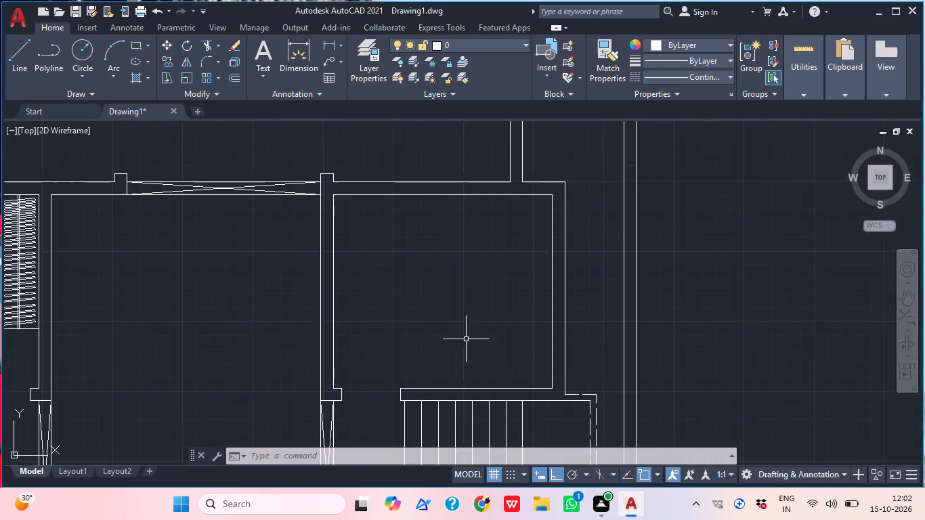
{"action": "middle_click_drag", "start_coordinate": [468, 338], "coordinate": [466, 286]}
{"action": "scroll", "coordinate": [464, 318], "scroll_direction": "up", "scroll_amount": 1}
{"action": "middle_click_drag", "start_coordinate": [465, 282], "coordinate": [503, 242]}
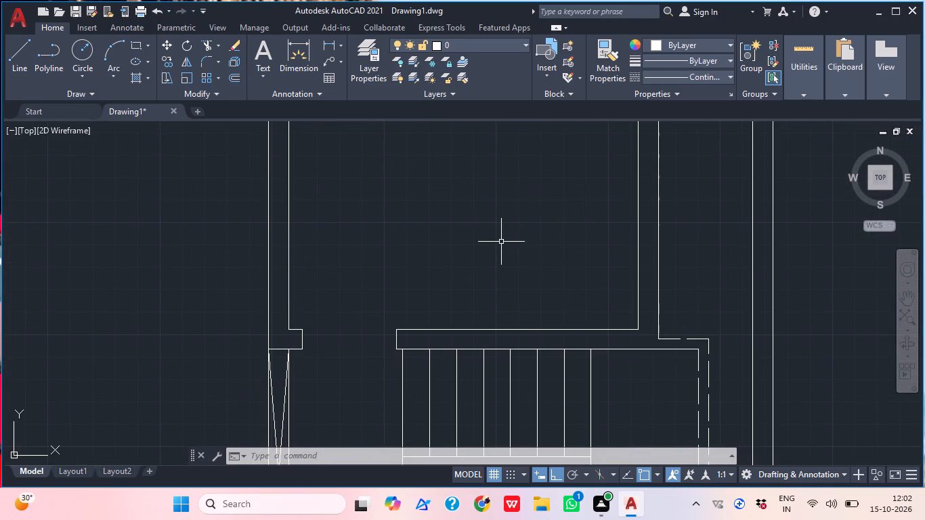
{"action": "type", "text": "L"}
{"action": "key", "text": "space"}
{"action": "scroll", "coordinate": [476, 337], "scroll_direction": "up", "scroll_amount": 1}
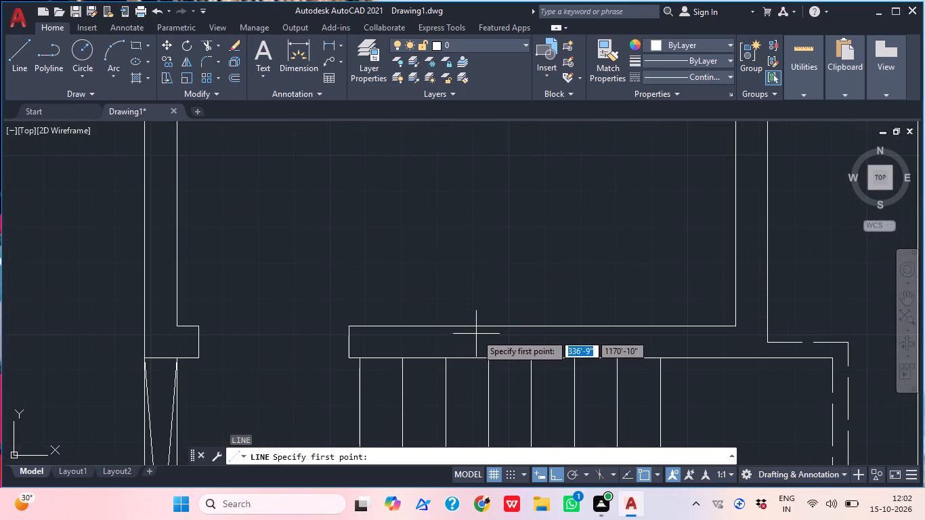
{"action": "left_click", "coordinate": [477, 324]}
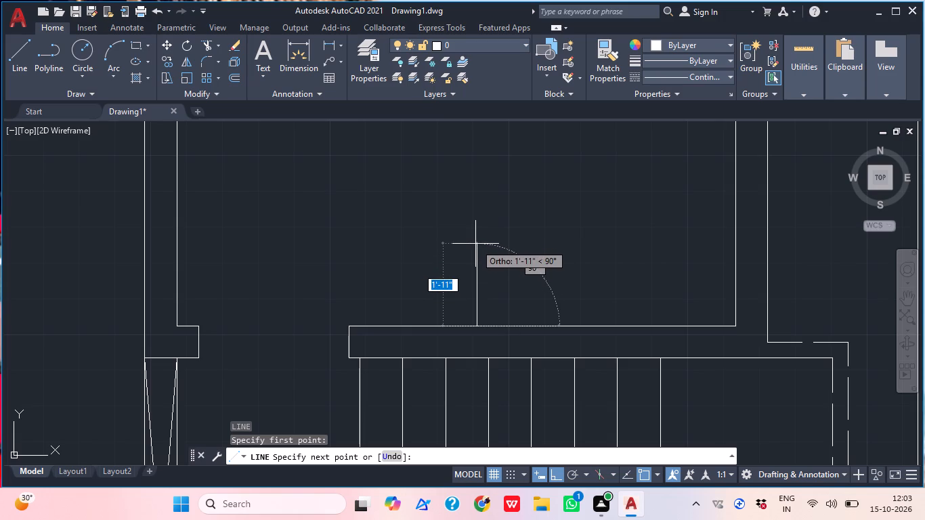
{"action": "left_click", "coordinate": [475, 242]}
{"action": "key", "text": "Escape"}
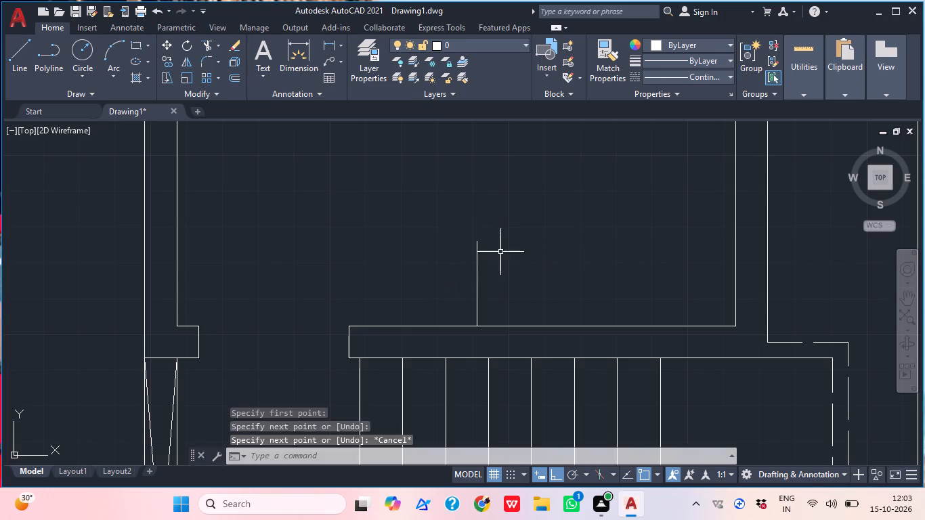
Offset the new vertical line 4.5" toward the room's right wall to form a short partition.
{"action": "key", "text": "o"}
{"action": "key", "text": "space"}
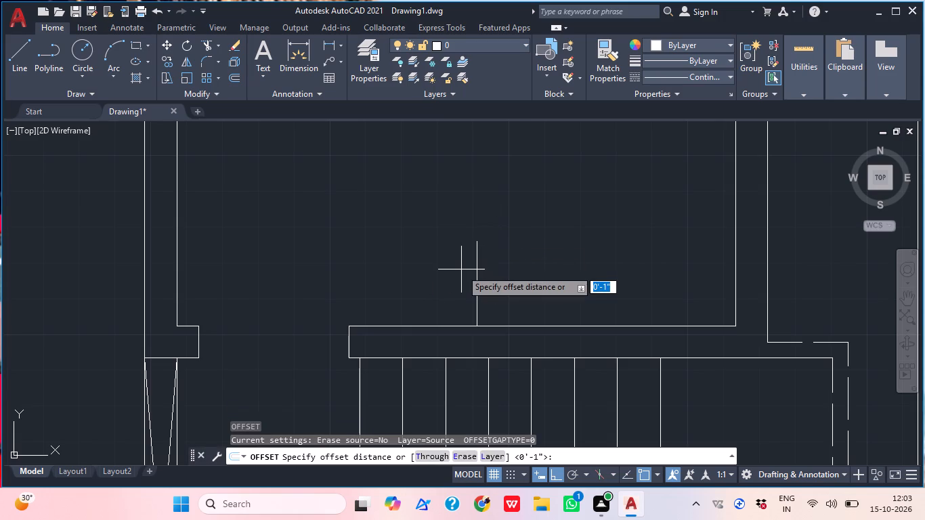
{"action": "type", "text": "4.5\""}
{"action": "key", "text": "Return"}
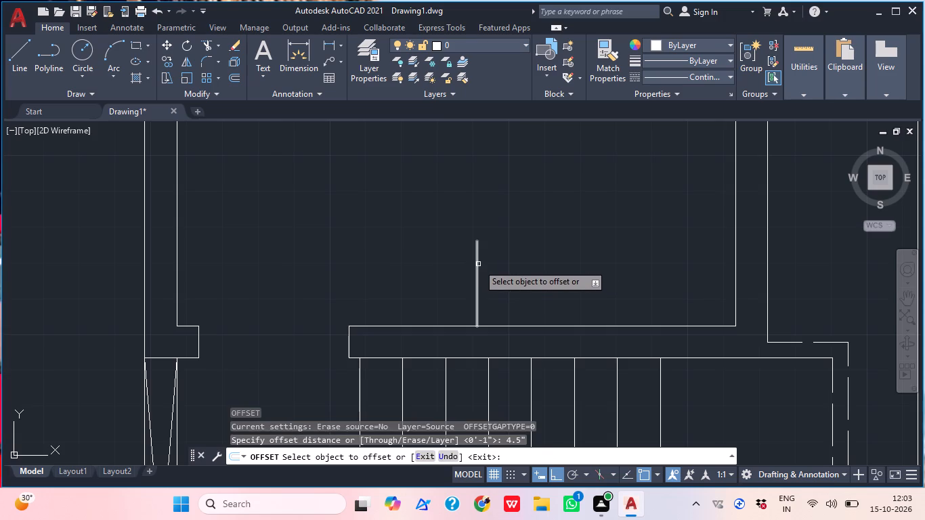
{"action": "left_click", "coordinate": [478, 264]}
{"action": "left_click", "coordinate": [511, 265]}
{"action": "scroll", "coordinate": [553, 286], "scroll_direction": "down", "scroll_amount": 1}
{"action": "middle_click_drag", "start_coordinate": [558, 292], "coordinate": [532, 312]}
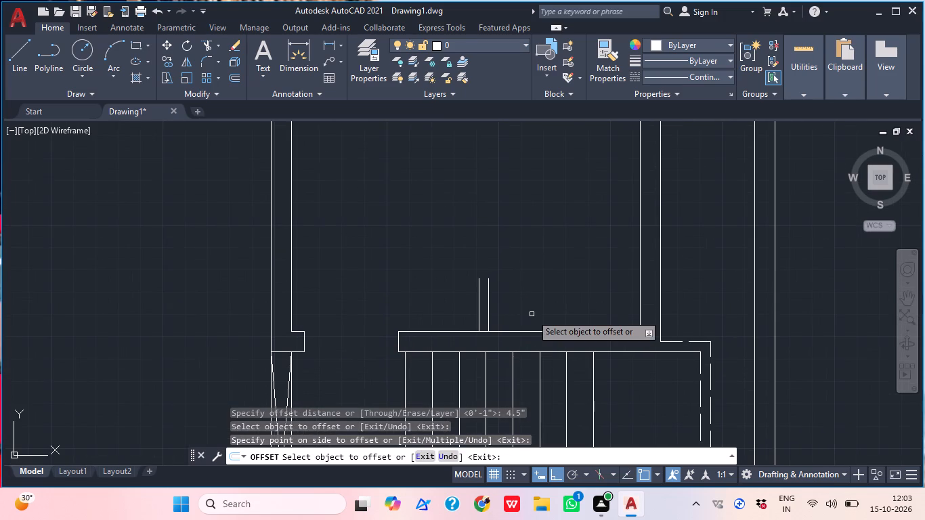
{"action": "key", "text": "Escape"}
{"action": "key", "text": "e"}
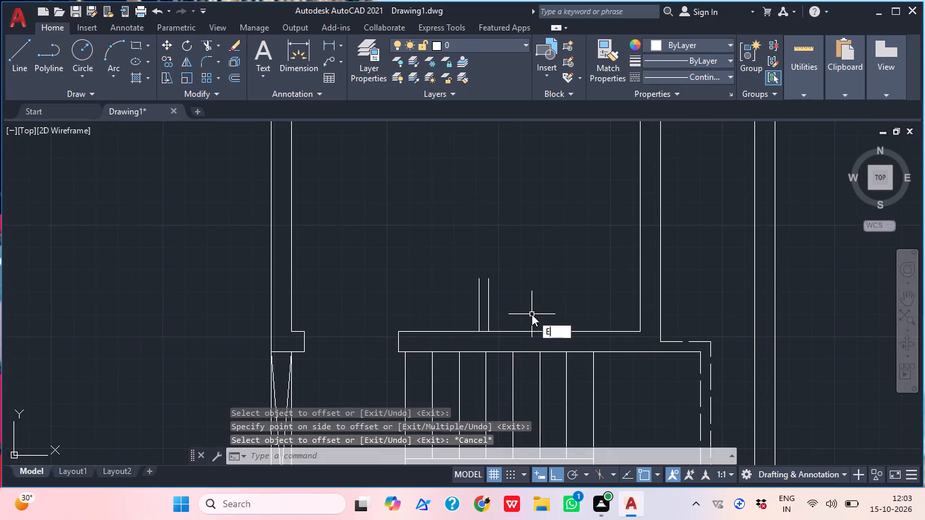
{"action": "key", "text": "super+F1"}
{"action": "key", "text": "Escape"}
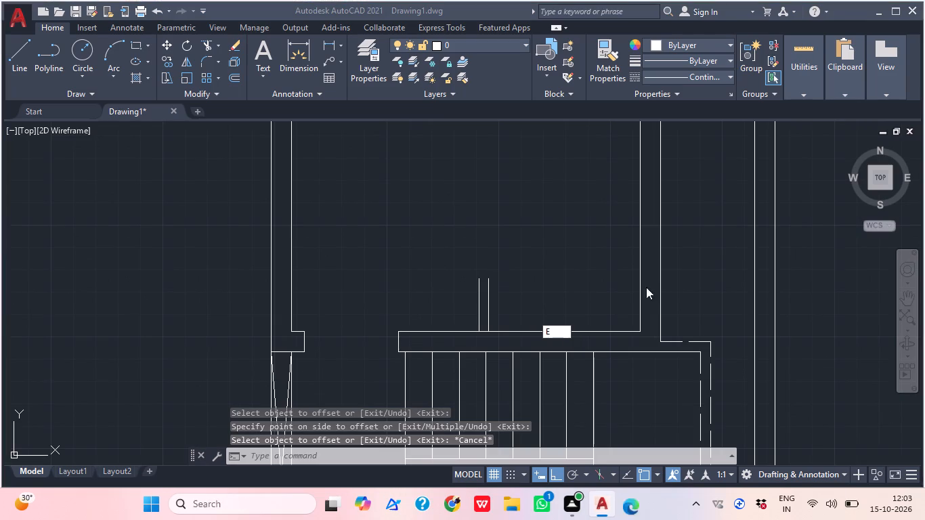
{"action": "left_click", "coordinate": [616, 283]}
Close the partition's top end with a short line joining its two vertical lines.
{"action": "type", "text": "L"}
{"action": "key", "text": "space"}
{"action": "scroll", "coordinate": [504, 279], "scroll_direction": "up", "scroll_amount": 3}
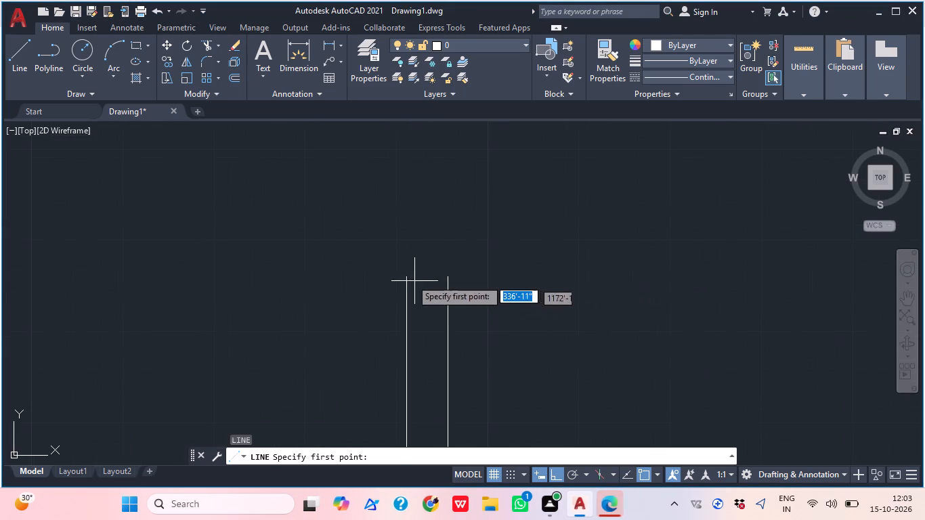
{"action": "left_click", "coordinate": [406, 277]}
{"action": "left_click", "coordinate": [448, 274]}
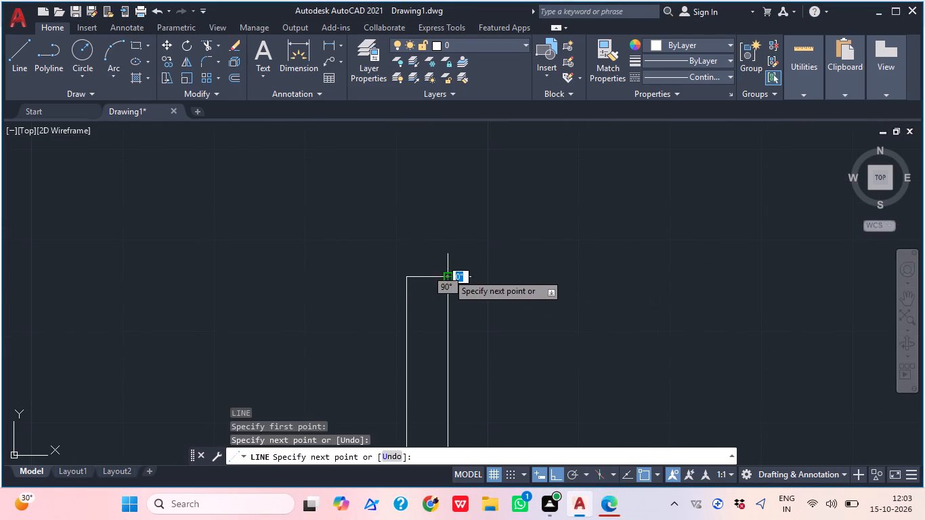
{"action": "key", "text": "Escape"}
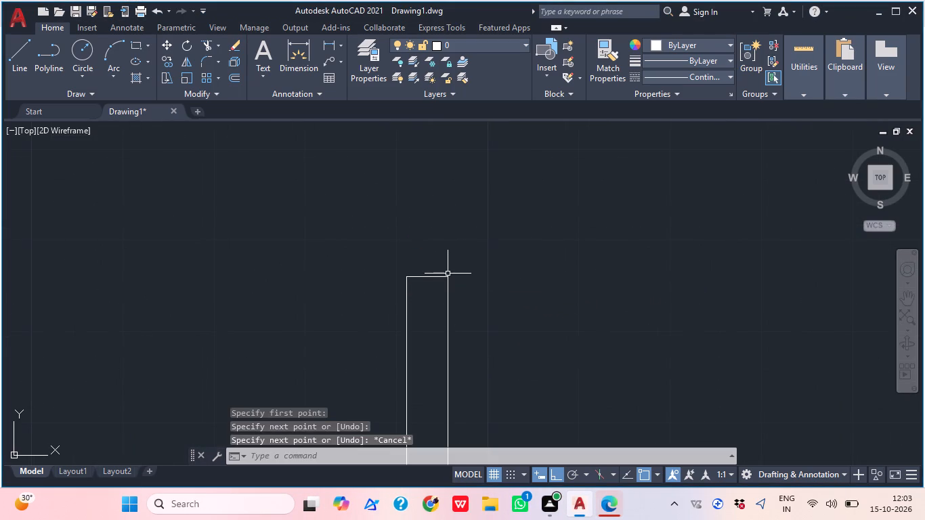
Trim away the wall line between the partition's two faces so the partition opens into the wall.
{"action": "middle_click_drag", "start_coordinate": [523, 327], "coordinate": [531, 194]}
{"action": "type", "text": "TR"}
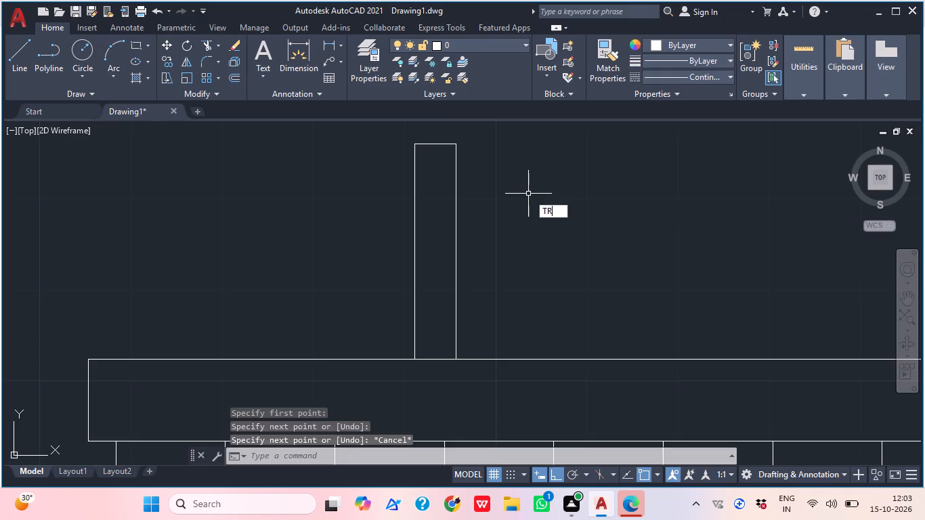
{"action": "key", "text": "space"}
{"action": "left_click", "coordinate": [439, 368]}
{"action": "left_click", "coordinate": [429, 343]}
{"action": "scroll", "coordinate": [491, 270], "scroll_direction": "down", "scroll_amount": 2}
{"action": "middle_click_drag", "start_coordinate": [571, 267], "coordinate": [563, 267]}
{"action": "key", "text": "Escape"}
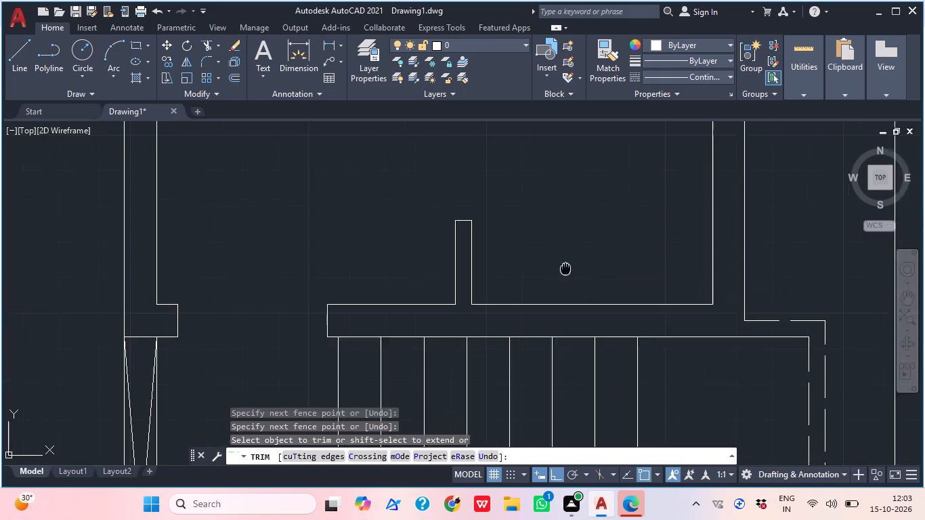
{"action": "middle_click_drag", "start_coordinate": [563, 267], "coordinate": [515, 294]}
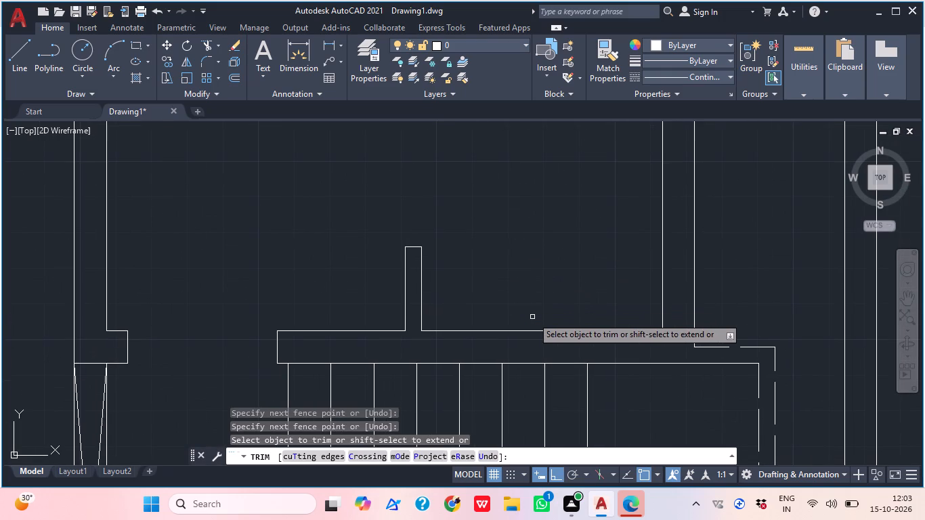
{"action": "type", "text": "L"}
{"action": "key", "text": "space"}
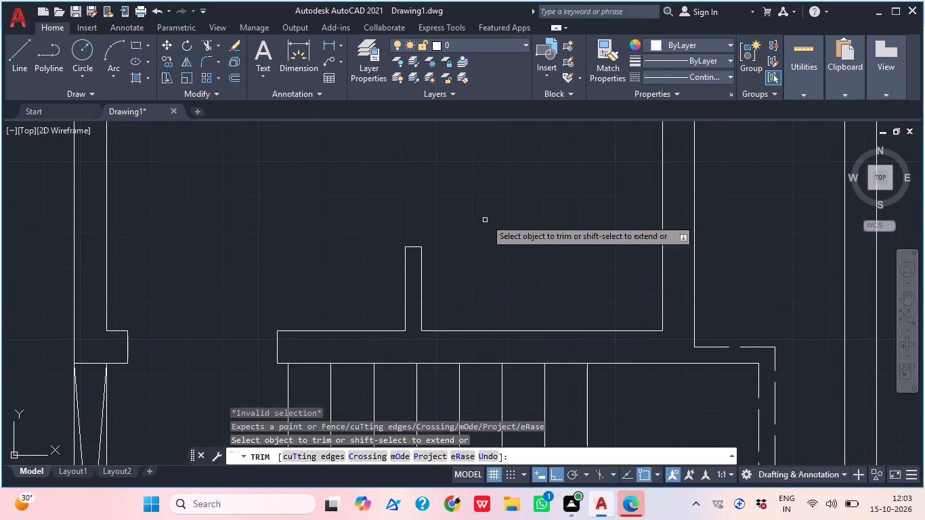
{"action": "key", "text": "Escape"}
Draw a 5'-9" horizontal rod line from the middle of the partition's right face to the room's right wall.
{"action": "type", "text": "L"}
{"action": "key", "text": "space"}
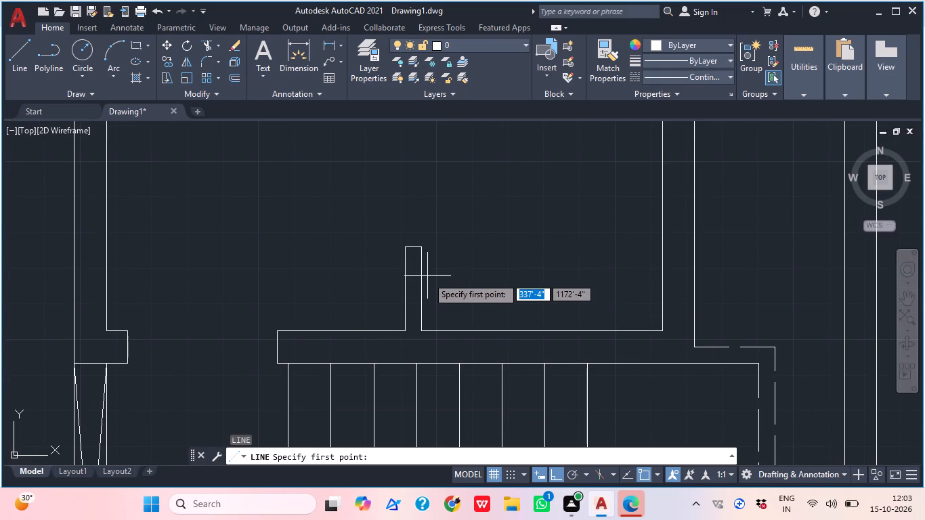
{"action": "left_click", "coordinate": [421, 288]}
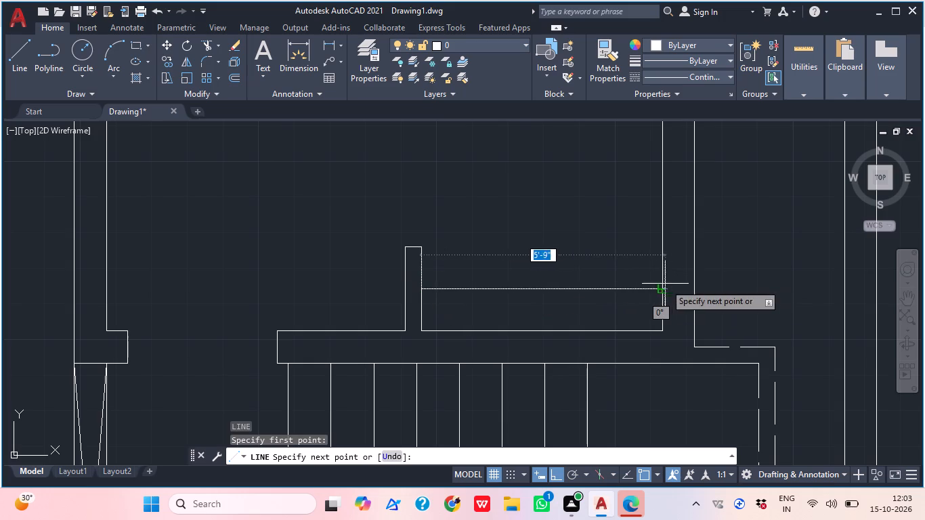
{"action": "left_click", "coordinate": [662, 290]}
{"action": "key", "text": "Escape"}
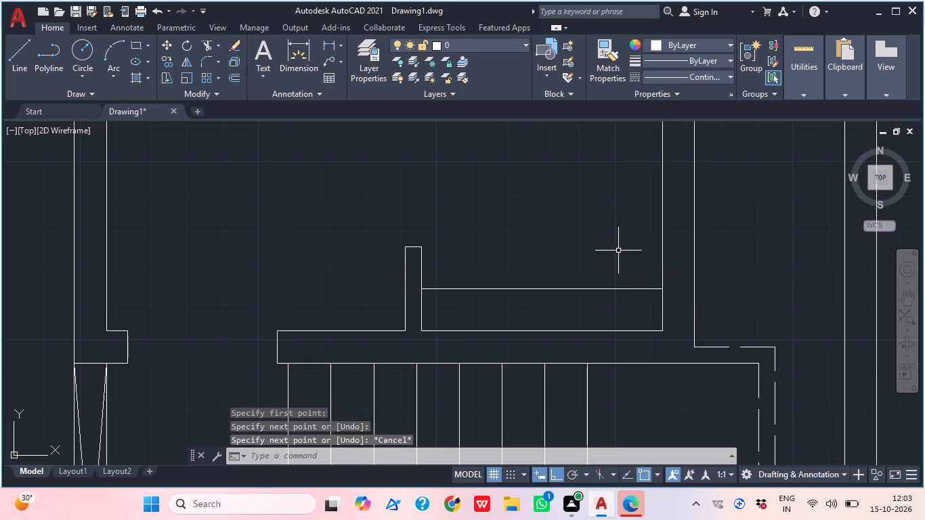
Offset the horizontal line 2" upward to form the hanging rod.
{"action": "key", "text": "o"}
{"action": "key", "text": "space"}
{"action": "type", "text": "2\""}
{"action": "key", "text": "Return"}
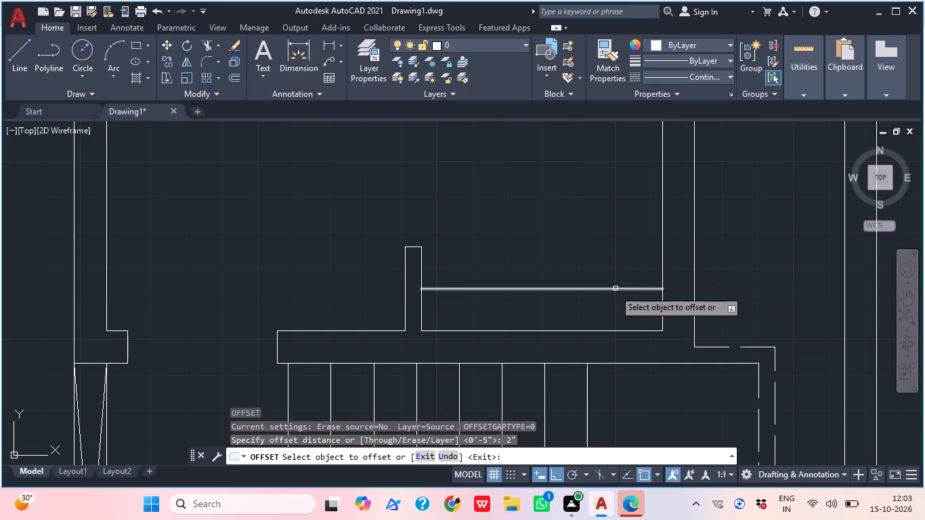
{"action": "left_click", "coordinate": [603, 288]}
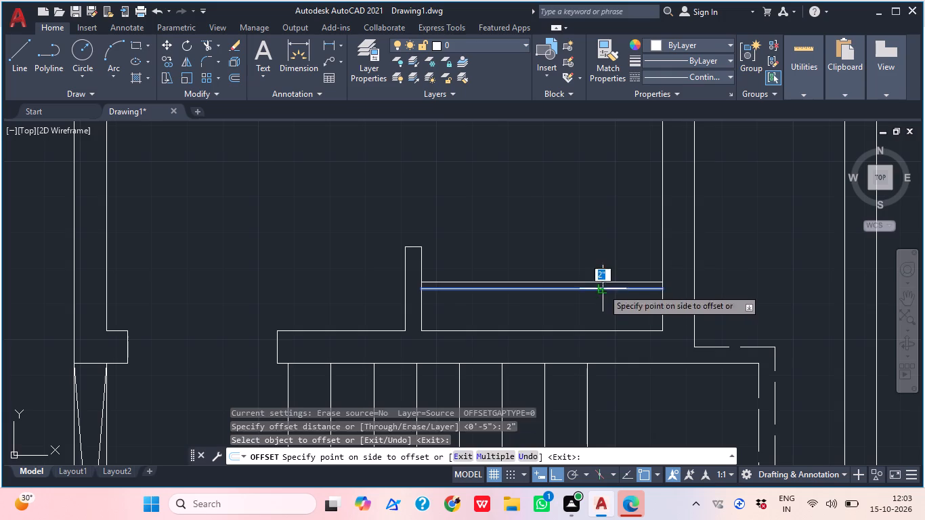
{"action": "left_click", "coordinate": [600, 254]}
{"action": "middle_click_drag", "start_coordinate": [527, 361], "coordinate": [501, 368]}
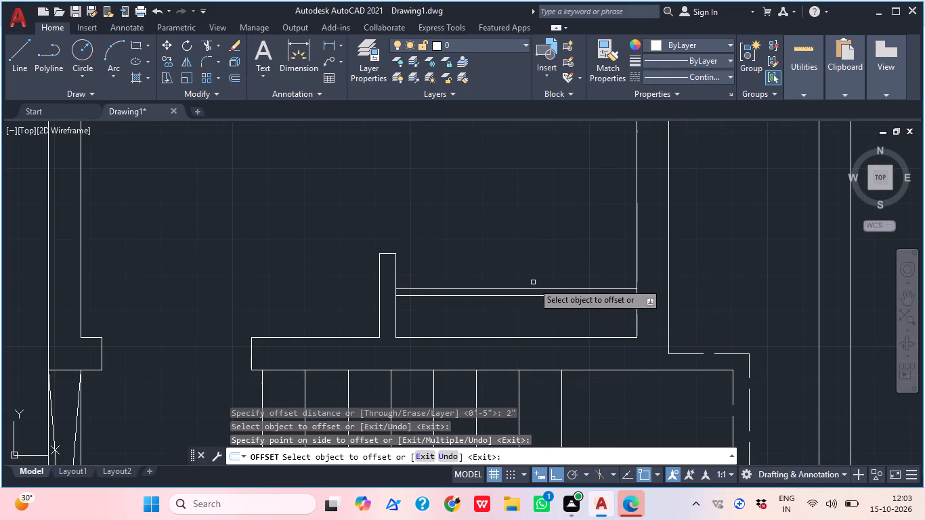
{"action": "key", "text": "Escape"}
Draw a thin vertical hanger rectangle, about 1" by 1'-6", across the rod beside the partition.
{"action": "type", "text": "REX"}
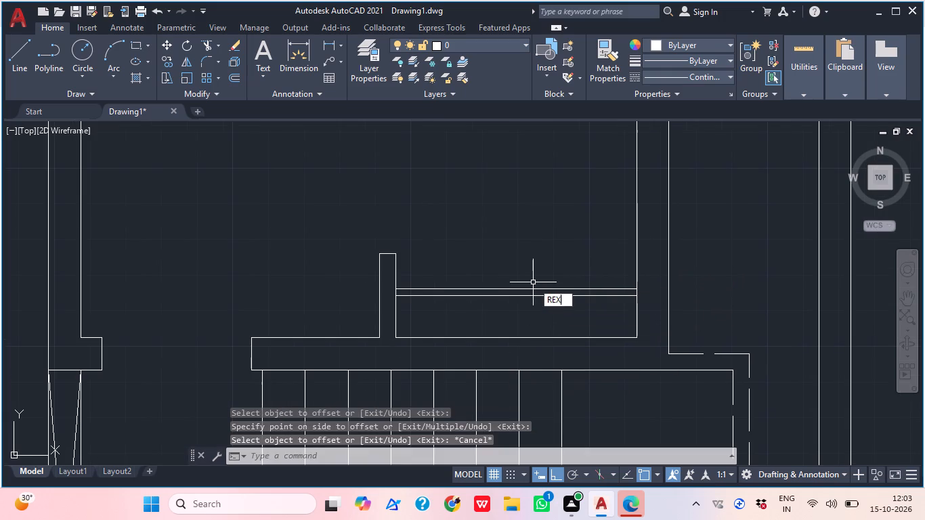
{"action": "key", "text": "BackSpace"}
{"action": "type", "text": "C"}
{"action": "key", "text": "space"}
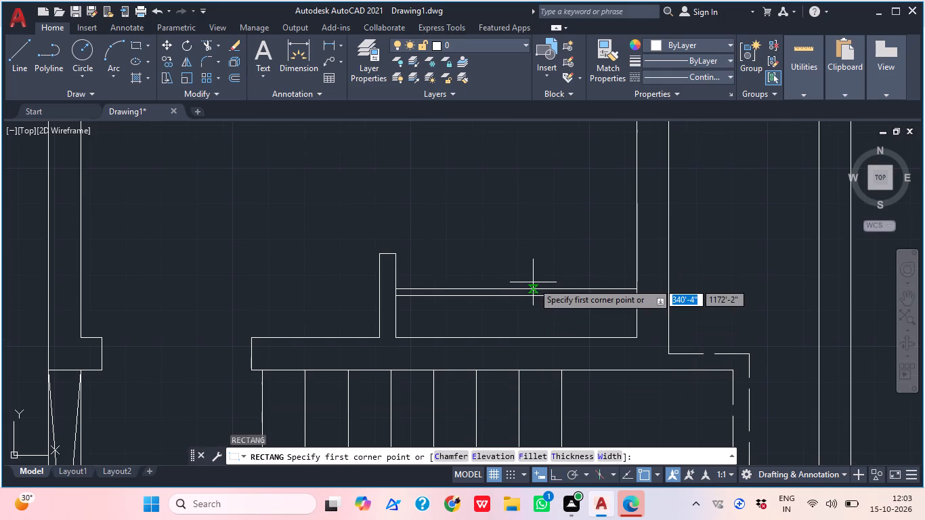
{"action": "scroll", "coordinate": [431, 282], "scroll_direction": "up", "scroll_amount": 1}
{"action": "middle_click_drag", "start_coordinate": [427, 278], "coordinate": [473, 233]}
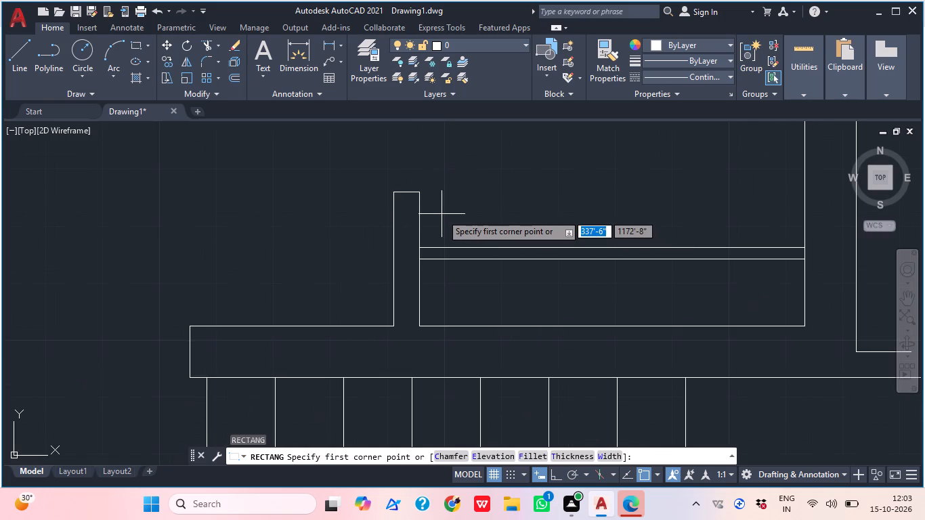
{"action": "scroll", "coordinate": [437, 226], "scroll_direction": "up", "scroll_amount": 2}
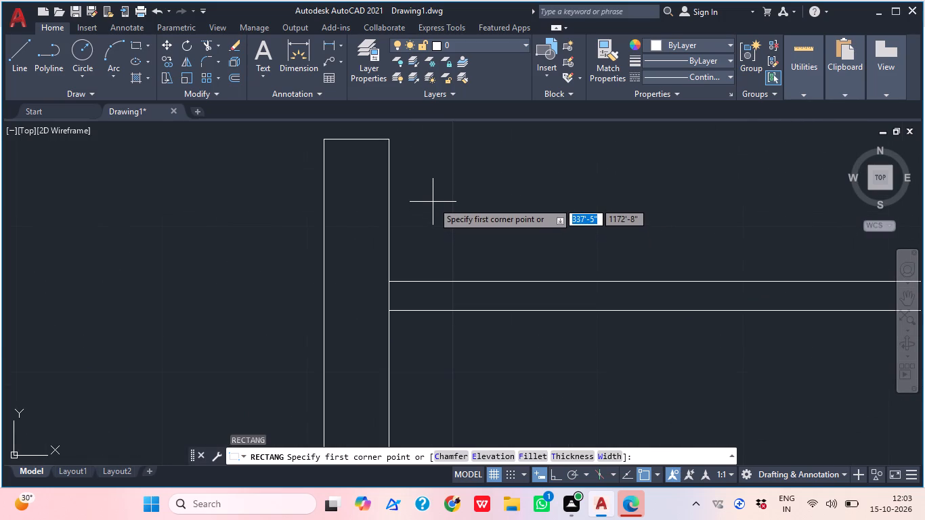
{"action": "scroll", "coordinate": [432, 201], "scroll_direction": "down", "scroll_amount": 1}
{"action": "left_click", "coordinate": [436, 190]}
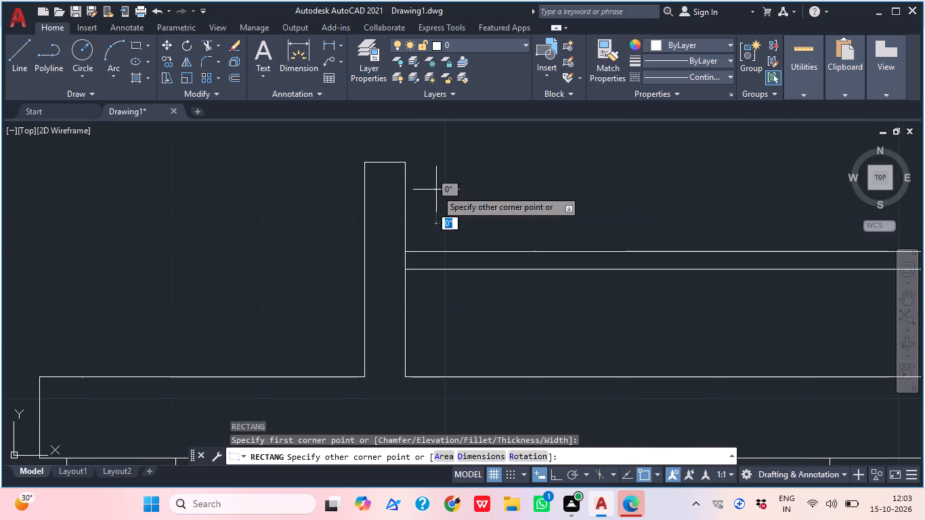
{"action": "left_click", "coordinate": [446, 345]}
{"action": "scroll", "coordinate": [498, 337], "scroll_direction": "down", "scroll_amount": 2}
{"action": "scroll", "coordinate": [494, 339], "scroll_direction": "up", "scroll_amount": 3}
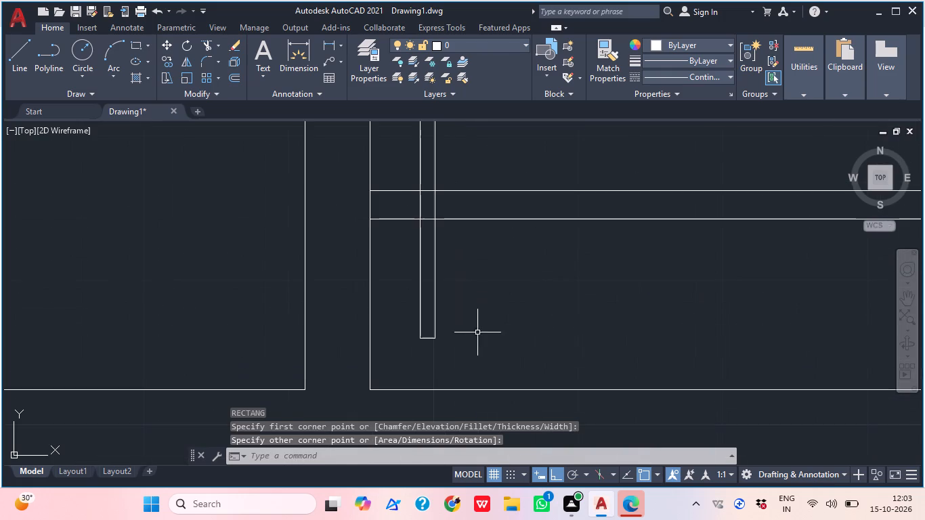
Rotate the thin hanger rectangle a few degrees clockwise about its lower right corner, with ortho off.
{"action": "left_click_drag", "start_coordinate": [459, 328], "coordinate": [452, 326]}
{"action": "left_click", "coordinate": [414, 307]}
{"action": "middle_click_drag", "start_coordinate": [506, 394], "coordinate": [498, 406]}
{"action": "scroll", "coordinate": [505, 396], "scroll_direction": "down", "scroll_amount": 1}
{"action": "scroll", "coordinate": [495, 403], "scroll_direction": "up", "scroll_amount": 1}
{"action": "key", "text": "r"}
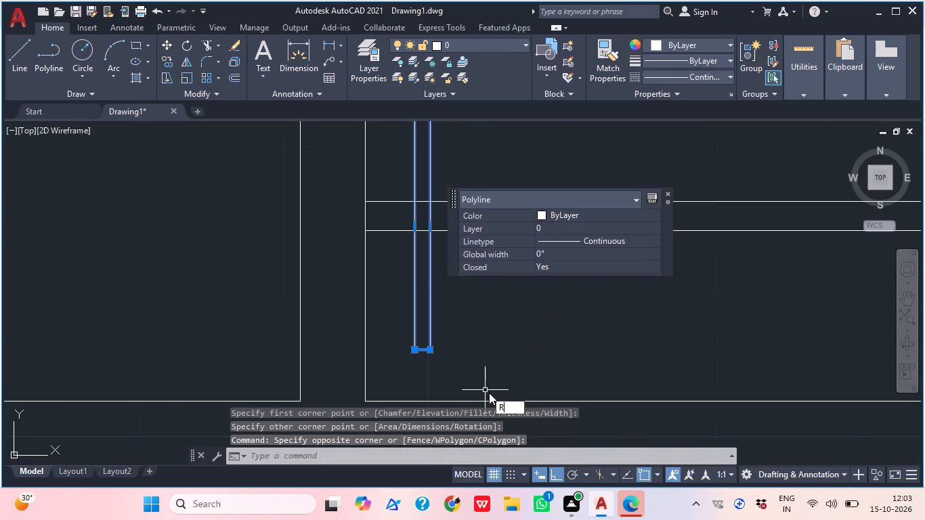
{"action": "key", "text": "o"}
{"action": "key", "text": "space"}
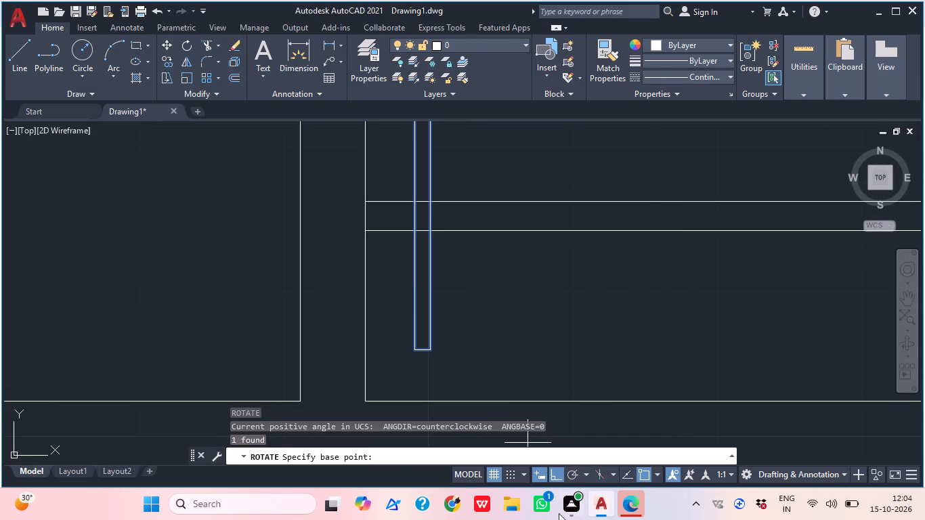
{"action": "left_click", "coordinate": [557, 479]}
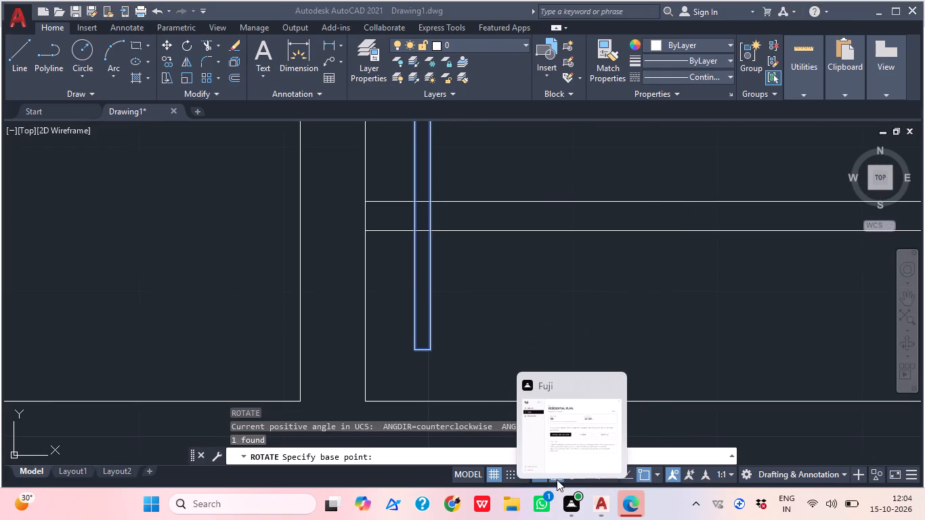
{"action": "left_click", "coordinate": [554, 481]}
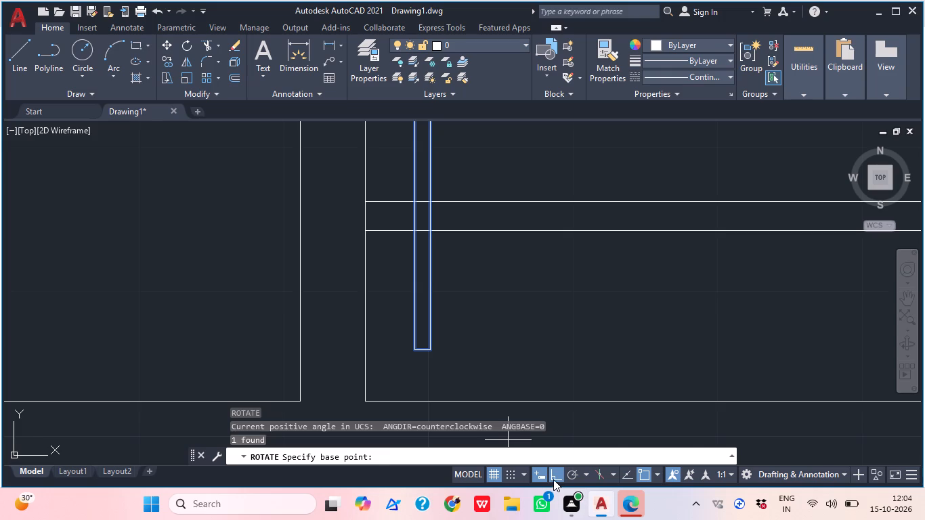
{"action": "left_click", "coordinate": [425, 347]}
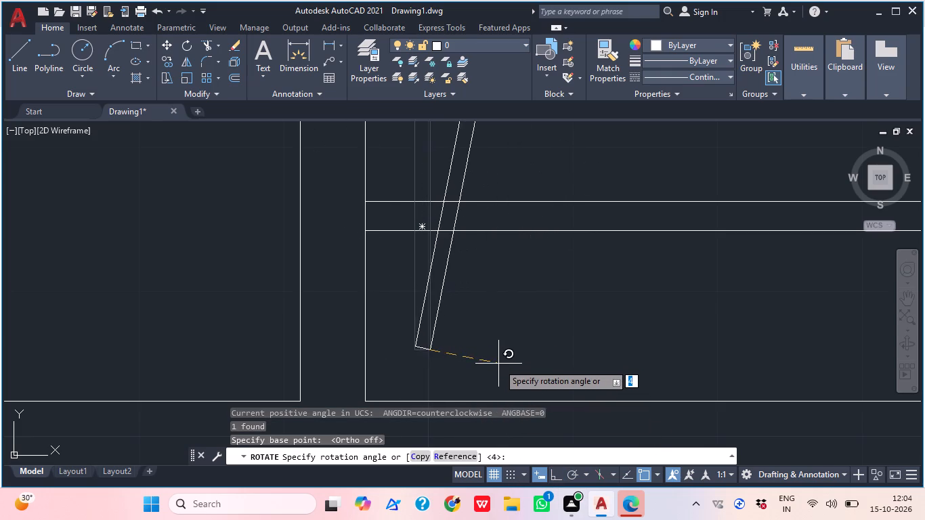
{"action": "scroll", "coordinate": [498, 364], "scroll_direction": "down", "scroll_amount": 2}
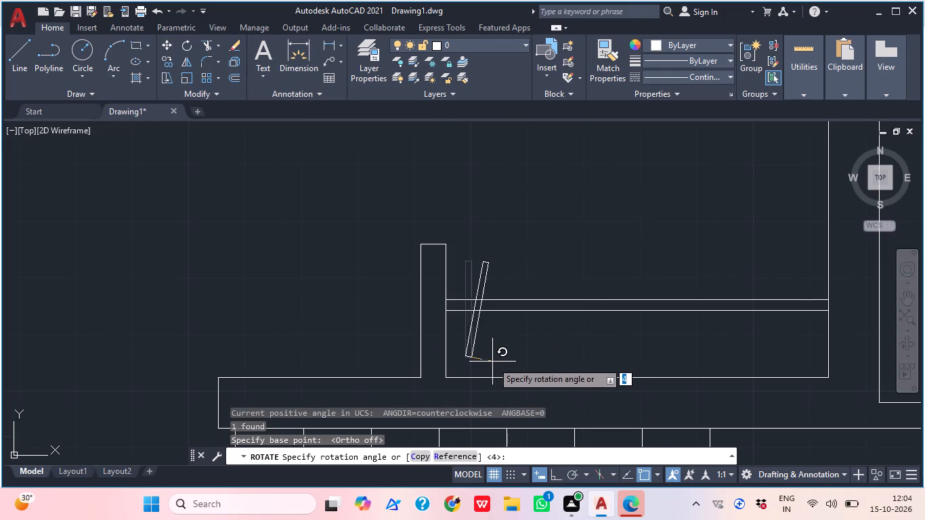
{"action": "left_click", "coordinate": [492, 360]}
Path-array the tilted hanger along the lower rod line, with 15 items spaced 5" apart.
{"action": "scroll", "coordinate": [498, 353], "scroll_direction": "up", "scroll_amount": 1}
{"action": "left_click_drag", "start_coordinate": [497, 351], "coordinate": [480, 345]}
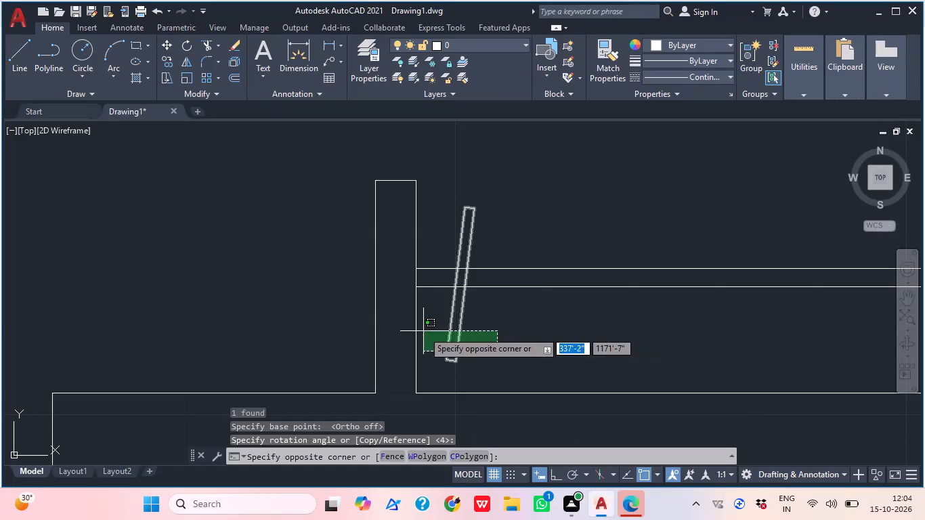
{"action": "left_click", "coordinate": [423, 331]}
{"action": "scroll", "coordinate": [532, 337], "scroll_direction": "down", "scroll_amount": 1}
{"action": "type", "text": "AR"}
{"action": "key", "text": "space"}
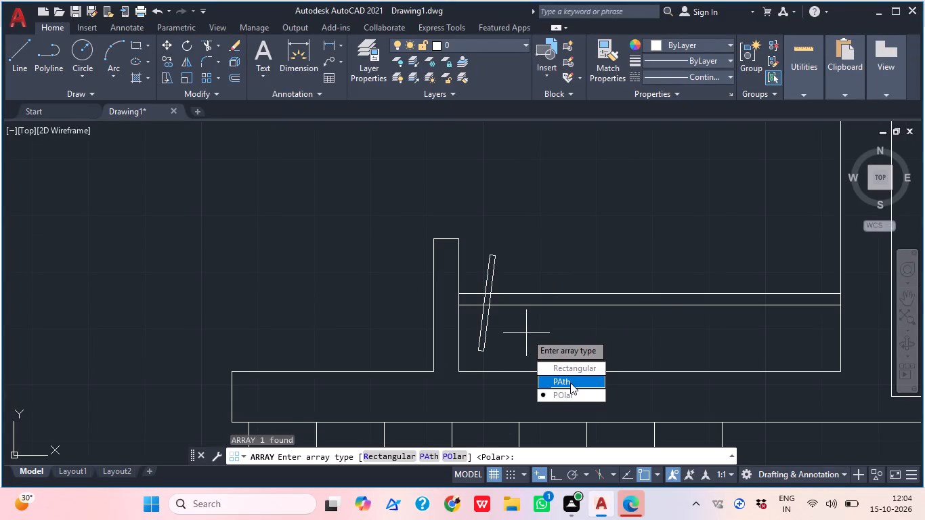
{"action": "left_click_drag", "start_coordinate": [570, 383], "coordinate": [526, 333]}
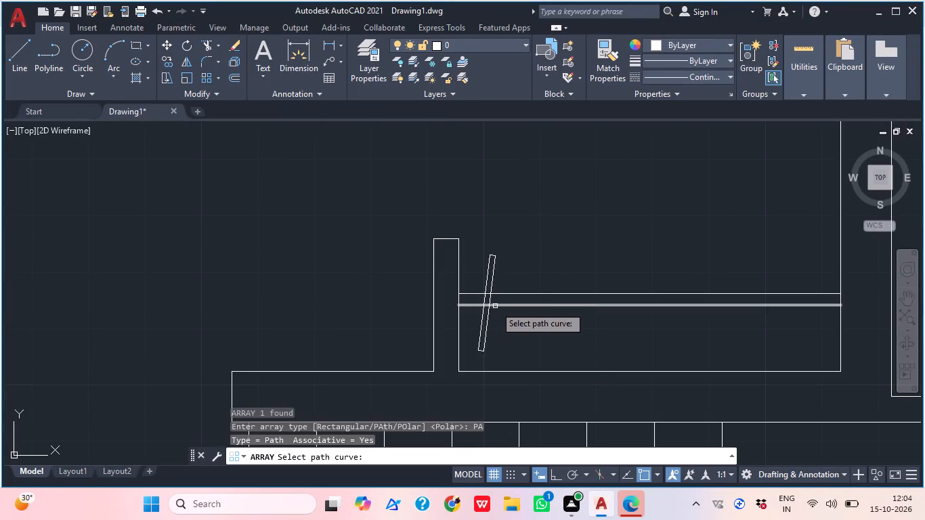
{"action": "left_click", "coordinate": [511, 306]}
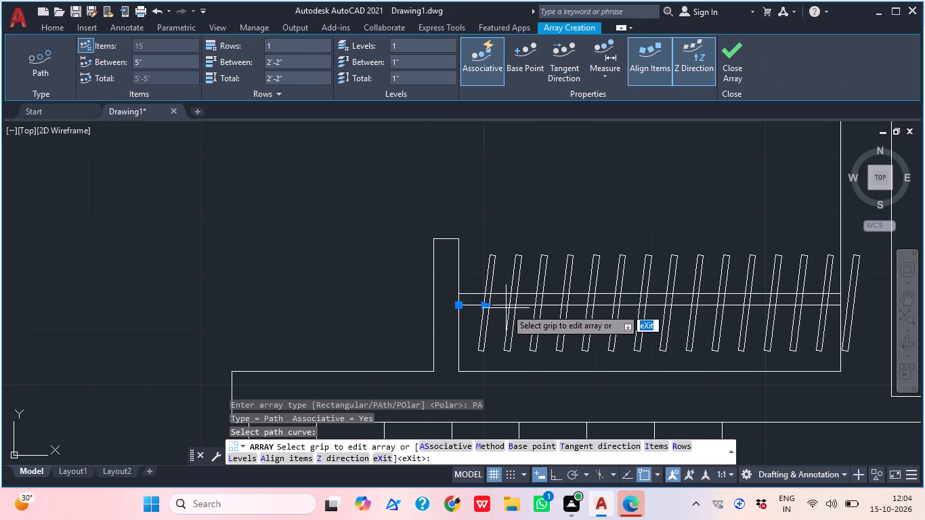
{"action": "scroll", "coordinate": [525, 296], "scroll_direction": "down", "scroll_amount": 1}
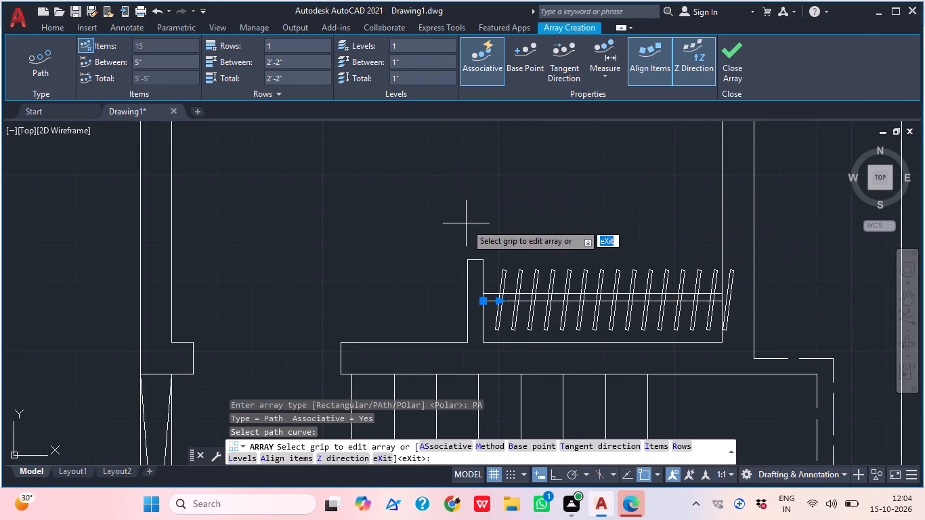
{"action": "key", "text": "Escape"}
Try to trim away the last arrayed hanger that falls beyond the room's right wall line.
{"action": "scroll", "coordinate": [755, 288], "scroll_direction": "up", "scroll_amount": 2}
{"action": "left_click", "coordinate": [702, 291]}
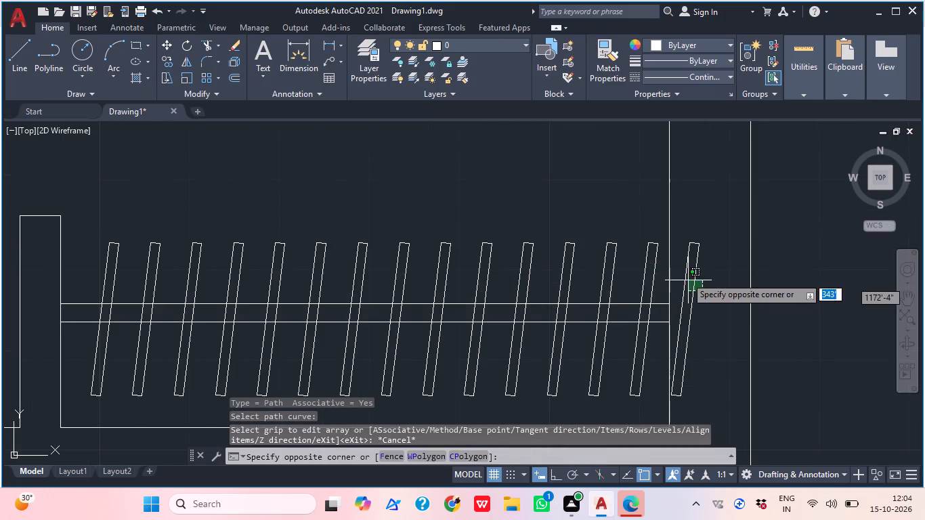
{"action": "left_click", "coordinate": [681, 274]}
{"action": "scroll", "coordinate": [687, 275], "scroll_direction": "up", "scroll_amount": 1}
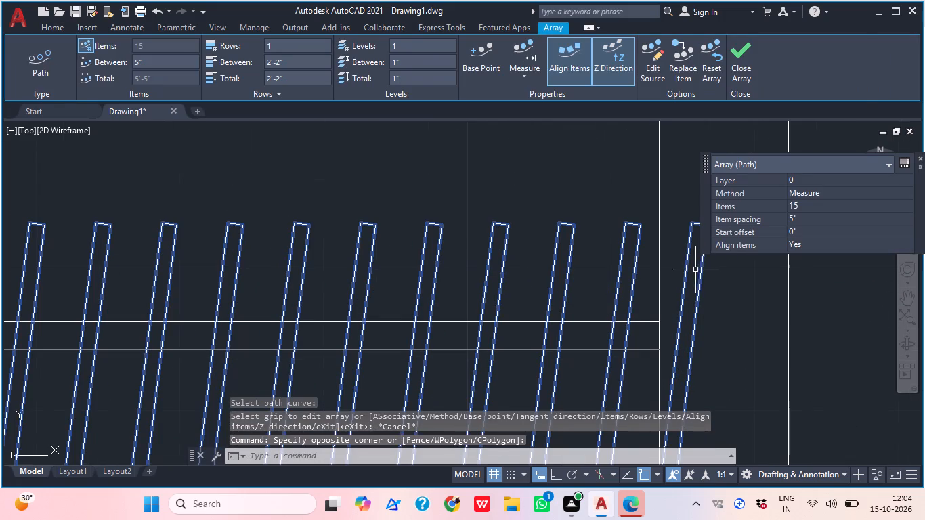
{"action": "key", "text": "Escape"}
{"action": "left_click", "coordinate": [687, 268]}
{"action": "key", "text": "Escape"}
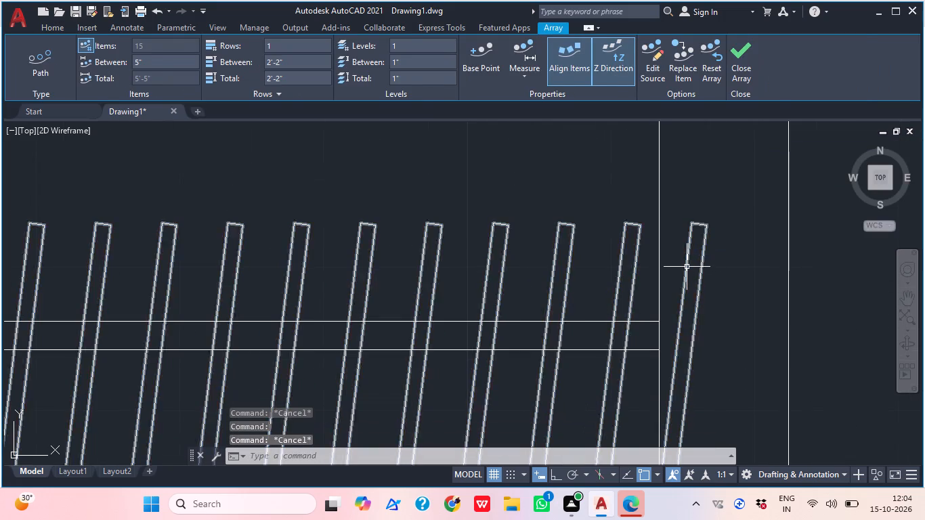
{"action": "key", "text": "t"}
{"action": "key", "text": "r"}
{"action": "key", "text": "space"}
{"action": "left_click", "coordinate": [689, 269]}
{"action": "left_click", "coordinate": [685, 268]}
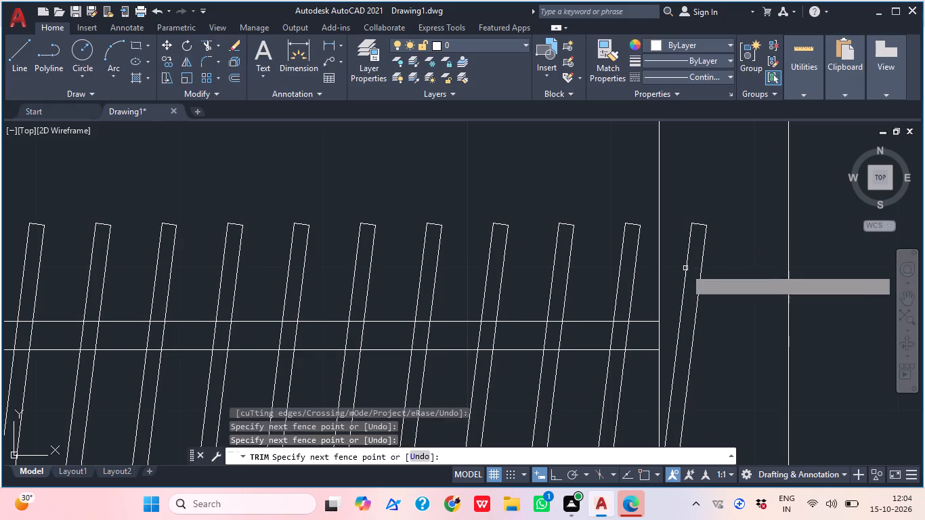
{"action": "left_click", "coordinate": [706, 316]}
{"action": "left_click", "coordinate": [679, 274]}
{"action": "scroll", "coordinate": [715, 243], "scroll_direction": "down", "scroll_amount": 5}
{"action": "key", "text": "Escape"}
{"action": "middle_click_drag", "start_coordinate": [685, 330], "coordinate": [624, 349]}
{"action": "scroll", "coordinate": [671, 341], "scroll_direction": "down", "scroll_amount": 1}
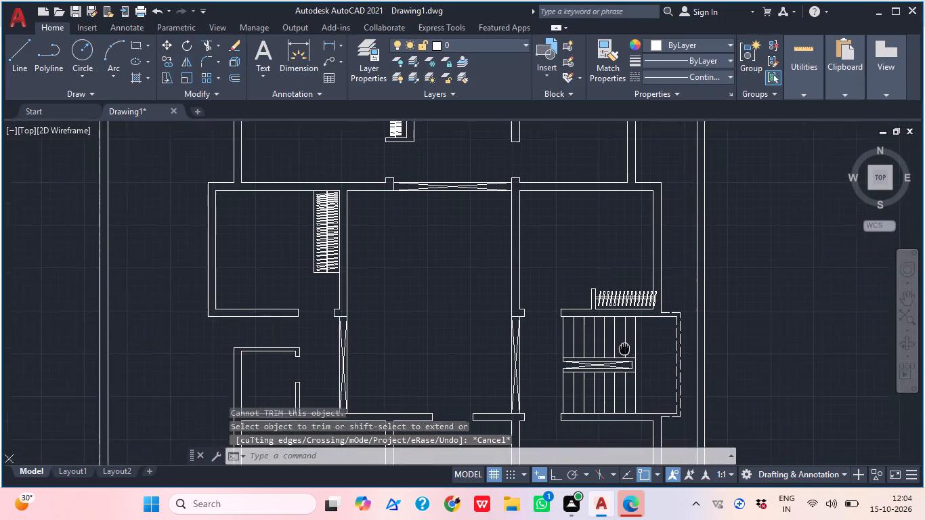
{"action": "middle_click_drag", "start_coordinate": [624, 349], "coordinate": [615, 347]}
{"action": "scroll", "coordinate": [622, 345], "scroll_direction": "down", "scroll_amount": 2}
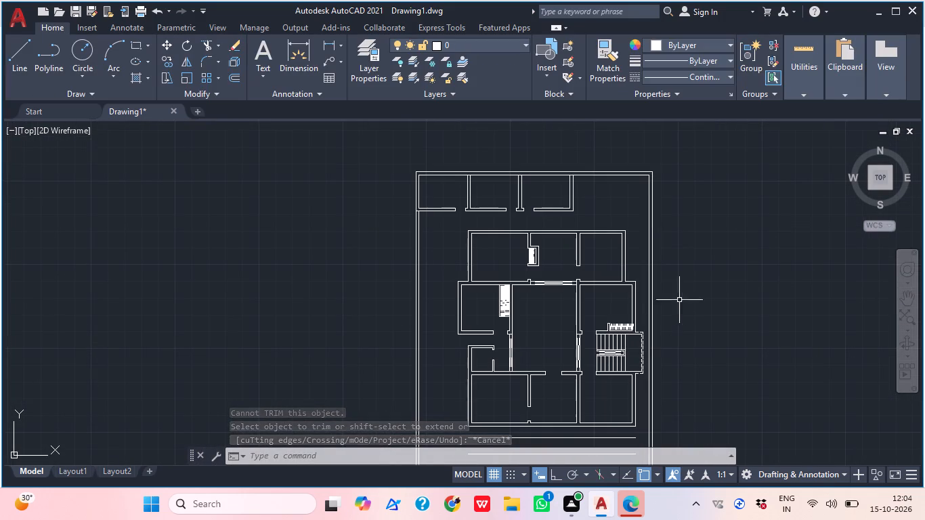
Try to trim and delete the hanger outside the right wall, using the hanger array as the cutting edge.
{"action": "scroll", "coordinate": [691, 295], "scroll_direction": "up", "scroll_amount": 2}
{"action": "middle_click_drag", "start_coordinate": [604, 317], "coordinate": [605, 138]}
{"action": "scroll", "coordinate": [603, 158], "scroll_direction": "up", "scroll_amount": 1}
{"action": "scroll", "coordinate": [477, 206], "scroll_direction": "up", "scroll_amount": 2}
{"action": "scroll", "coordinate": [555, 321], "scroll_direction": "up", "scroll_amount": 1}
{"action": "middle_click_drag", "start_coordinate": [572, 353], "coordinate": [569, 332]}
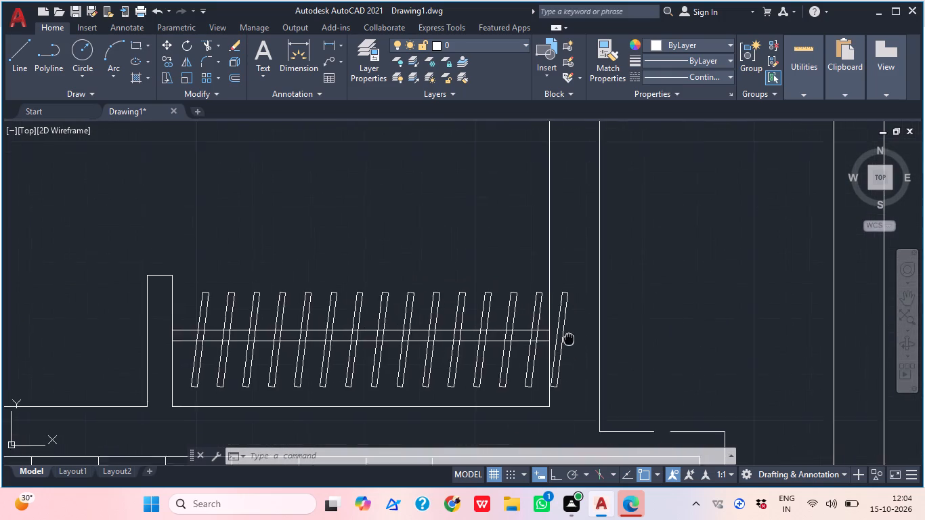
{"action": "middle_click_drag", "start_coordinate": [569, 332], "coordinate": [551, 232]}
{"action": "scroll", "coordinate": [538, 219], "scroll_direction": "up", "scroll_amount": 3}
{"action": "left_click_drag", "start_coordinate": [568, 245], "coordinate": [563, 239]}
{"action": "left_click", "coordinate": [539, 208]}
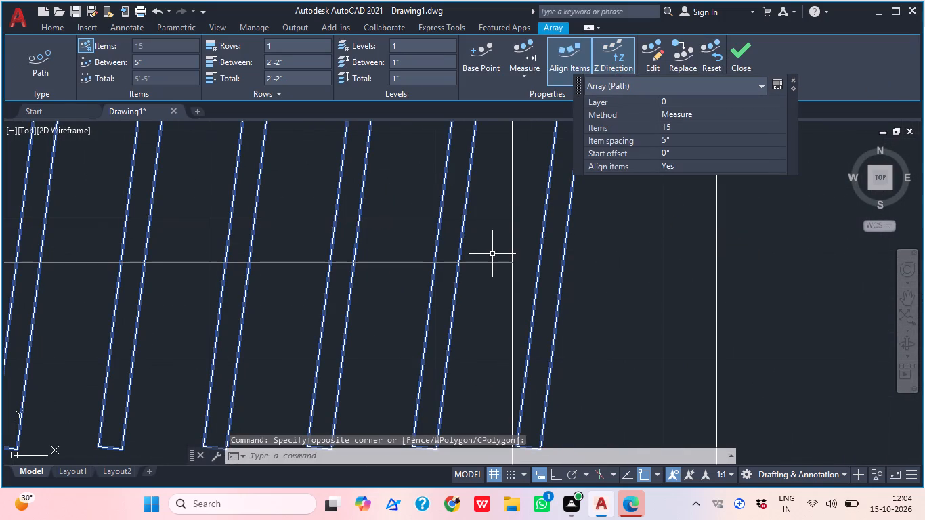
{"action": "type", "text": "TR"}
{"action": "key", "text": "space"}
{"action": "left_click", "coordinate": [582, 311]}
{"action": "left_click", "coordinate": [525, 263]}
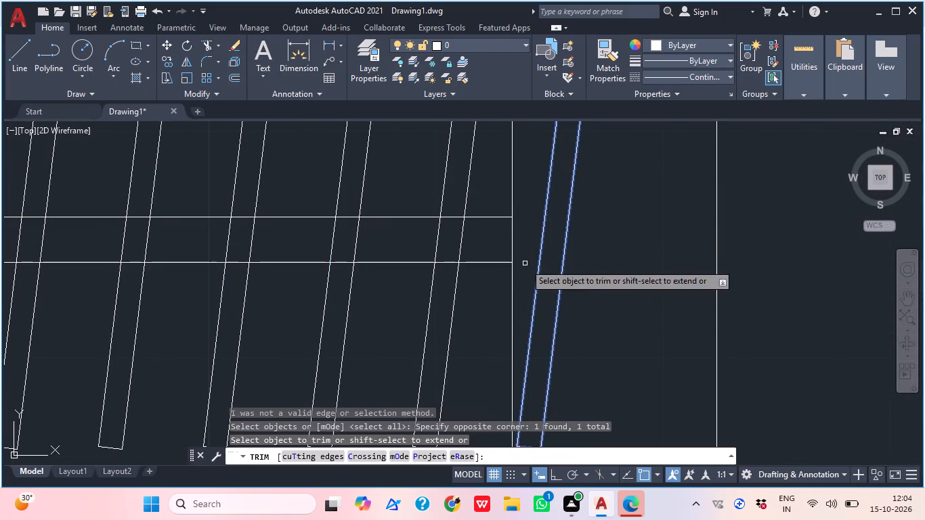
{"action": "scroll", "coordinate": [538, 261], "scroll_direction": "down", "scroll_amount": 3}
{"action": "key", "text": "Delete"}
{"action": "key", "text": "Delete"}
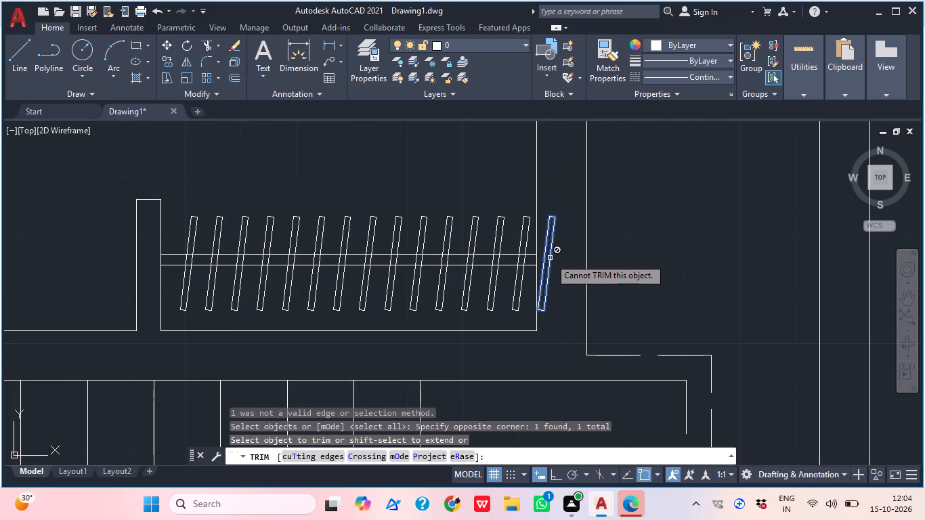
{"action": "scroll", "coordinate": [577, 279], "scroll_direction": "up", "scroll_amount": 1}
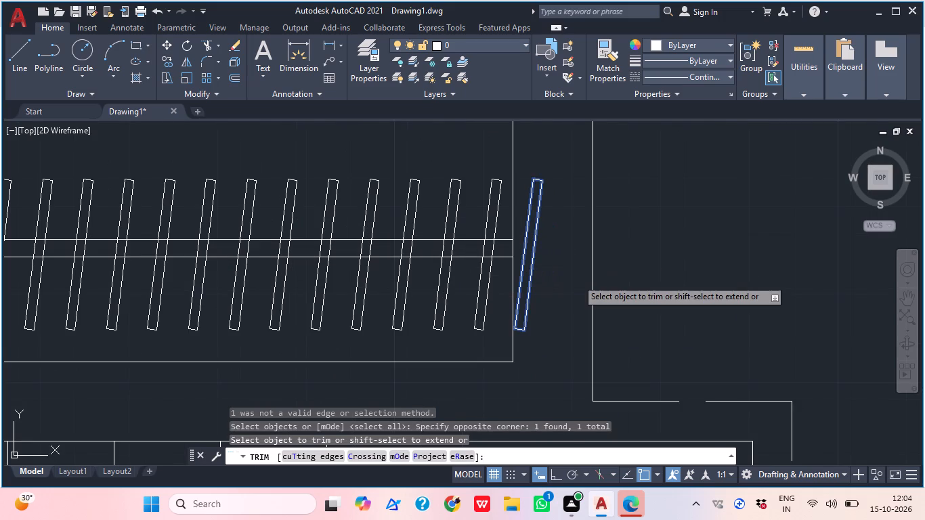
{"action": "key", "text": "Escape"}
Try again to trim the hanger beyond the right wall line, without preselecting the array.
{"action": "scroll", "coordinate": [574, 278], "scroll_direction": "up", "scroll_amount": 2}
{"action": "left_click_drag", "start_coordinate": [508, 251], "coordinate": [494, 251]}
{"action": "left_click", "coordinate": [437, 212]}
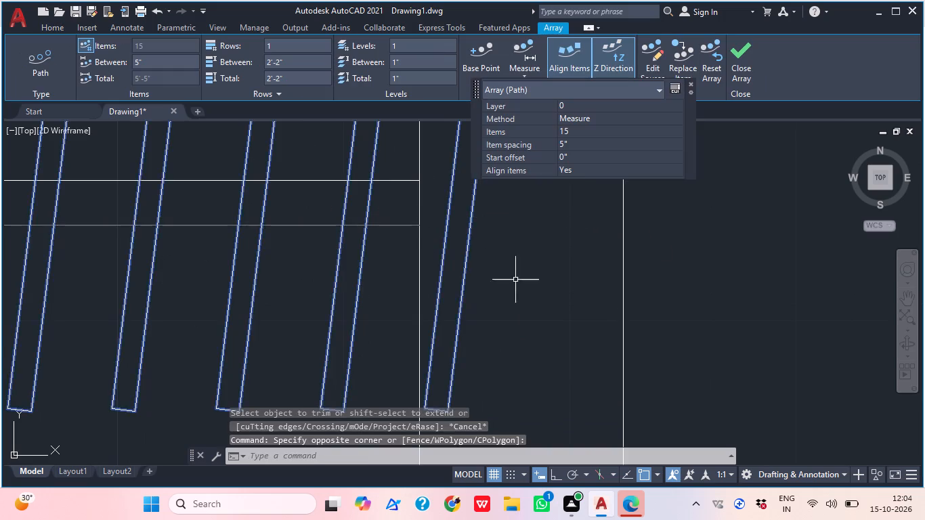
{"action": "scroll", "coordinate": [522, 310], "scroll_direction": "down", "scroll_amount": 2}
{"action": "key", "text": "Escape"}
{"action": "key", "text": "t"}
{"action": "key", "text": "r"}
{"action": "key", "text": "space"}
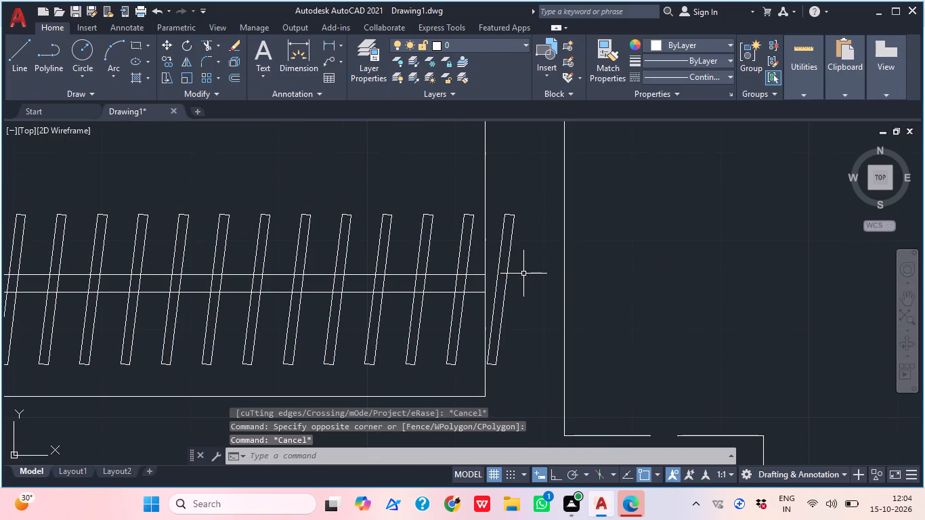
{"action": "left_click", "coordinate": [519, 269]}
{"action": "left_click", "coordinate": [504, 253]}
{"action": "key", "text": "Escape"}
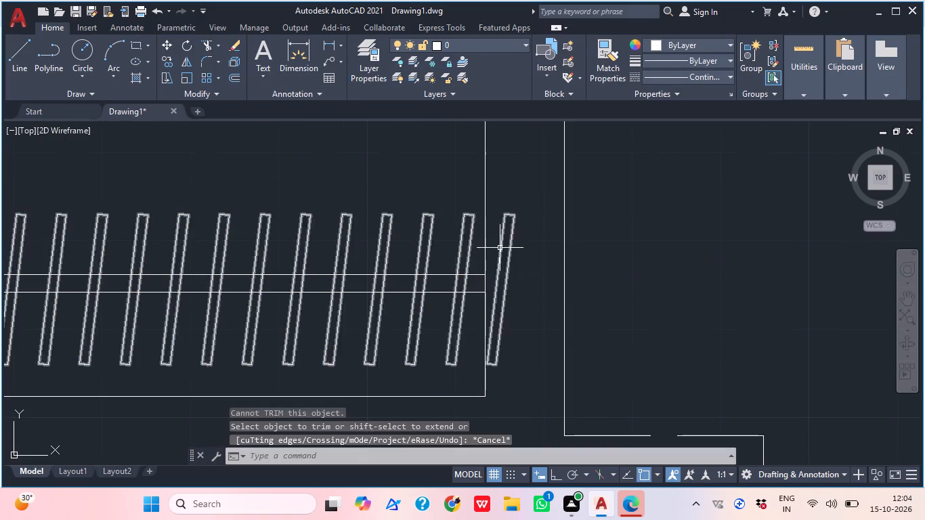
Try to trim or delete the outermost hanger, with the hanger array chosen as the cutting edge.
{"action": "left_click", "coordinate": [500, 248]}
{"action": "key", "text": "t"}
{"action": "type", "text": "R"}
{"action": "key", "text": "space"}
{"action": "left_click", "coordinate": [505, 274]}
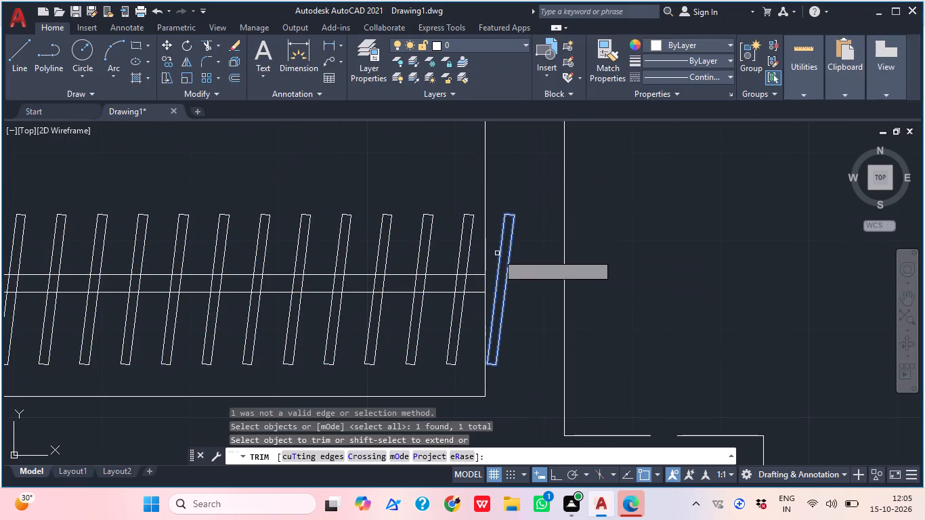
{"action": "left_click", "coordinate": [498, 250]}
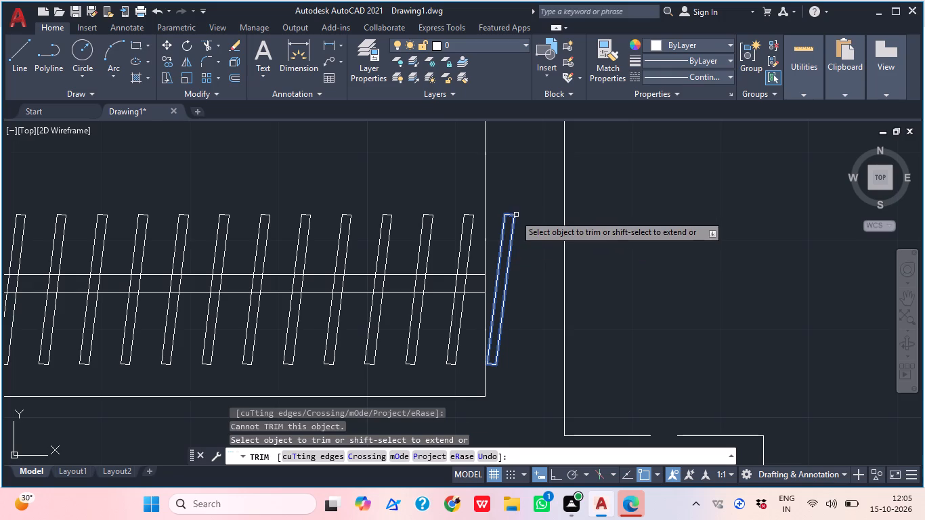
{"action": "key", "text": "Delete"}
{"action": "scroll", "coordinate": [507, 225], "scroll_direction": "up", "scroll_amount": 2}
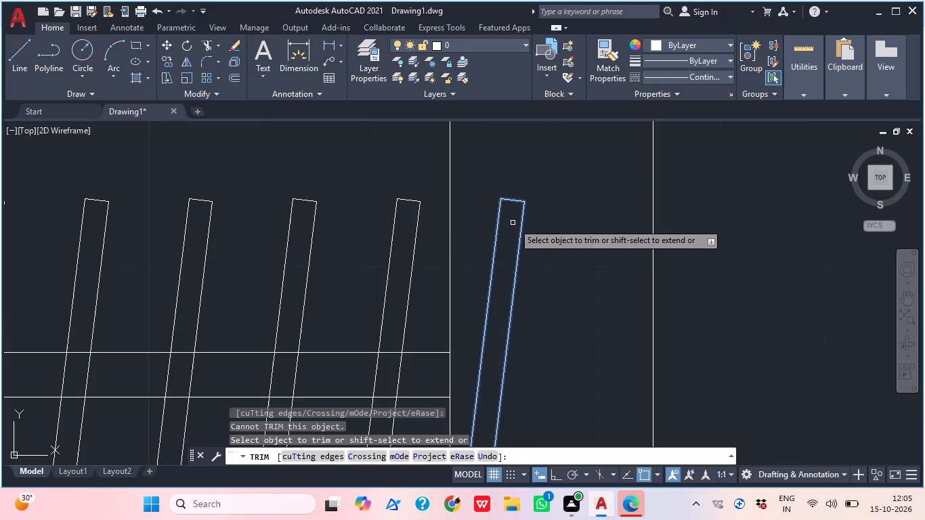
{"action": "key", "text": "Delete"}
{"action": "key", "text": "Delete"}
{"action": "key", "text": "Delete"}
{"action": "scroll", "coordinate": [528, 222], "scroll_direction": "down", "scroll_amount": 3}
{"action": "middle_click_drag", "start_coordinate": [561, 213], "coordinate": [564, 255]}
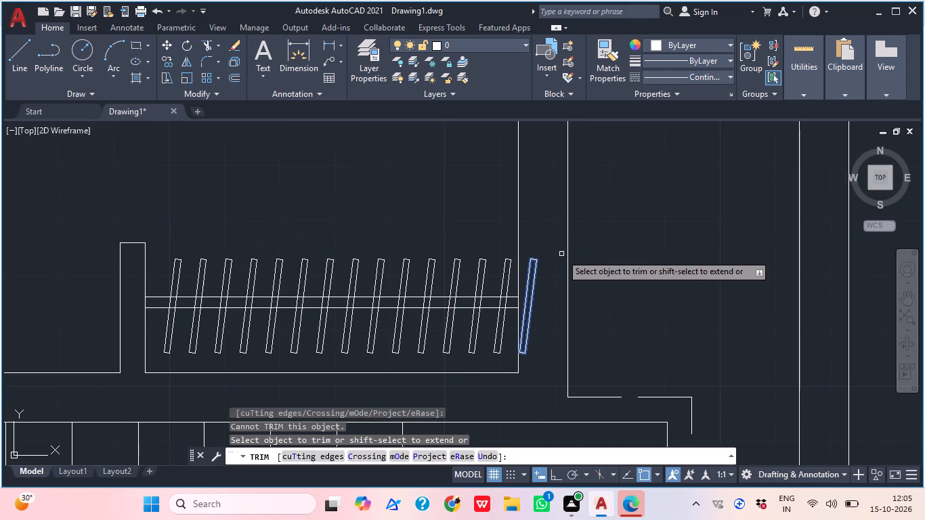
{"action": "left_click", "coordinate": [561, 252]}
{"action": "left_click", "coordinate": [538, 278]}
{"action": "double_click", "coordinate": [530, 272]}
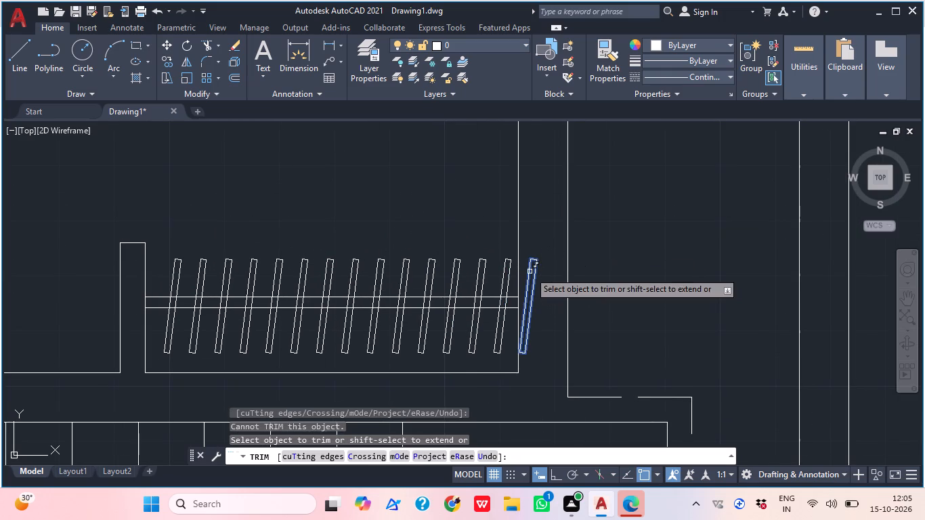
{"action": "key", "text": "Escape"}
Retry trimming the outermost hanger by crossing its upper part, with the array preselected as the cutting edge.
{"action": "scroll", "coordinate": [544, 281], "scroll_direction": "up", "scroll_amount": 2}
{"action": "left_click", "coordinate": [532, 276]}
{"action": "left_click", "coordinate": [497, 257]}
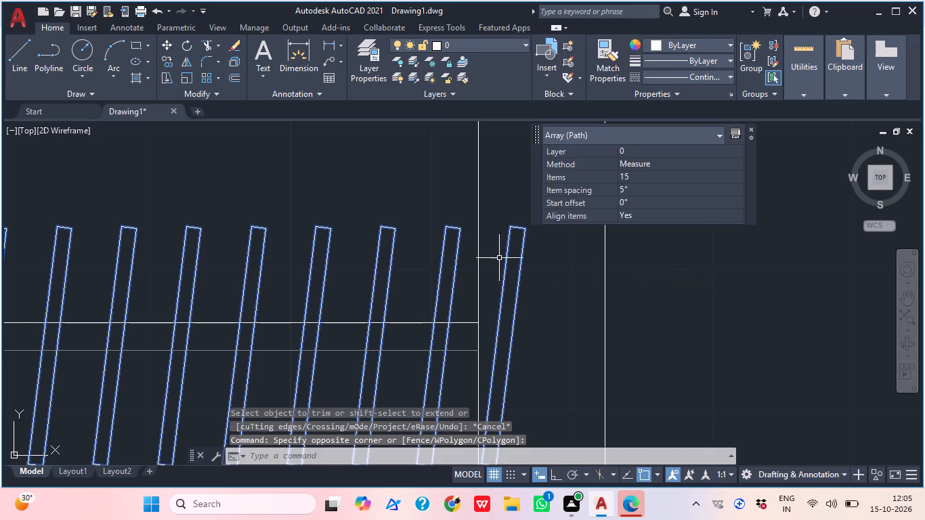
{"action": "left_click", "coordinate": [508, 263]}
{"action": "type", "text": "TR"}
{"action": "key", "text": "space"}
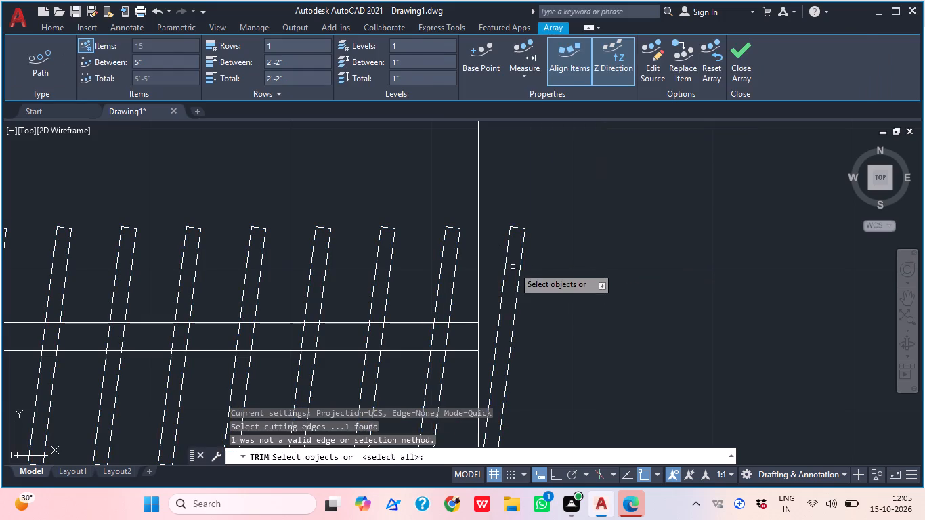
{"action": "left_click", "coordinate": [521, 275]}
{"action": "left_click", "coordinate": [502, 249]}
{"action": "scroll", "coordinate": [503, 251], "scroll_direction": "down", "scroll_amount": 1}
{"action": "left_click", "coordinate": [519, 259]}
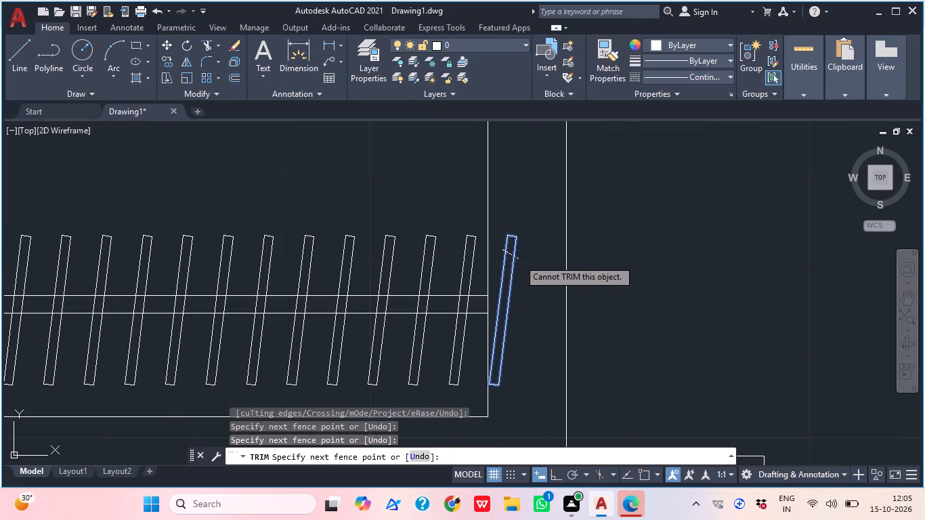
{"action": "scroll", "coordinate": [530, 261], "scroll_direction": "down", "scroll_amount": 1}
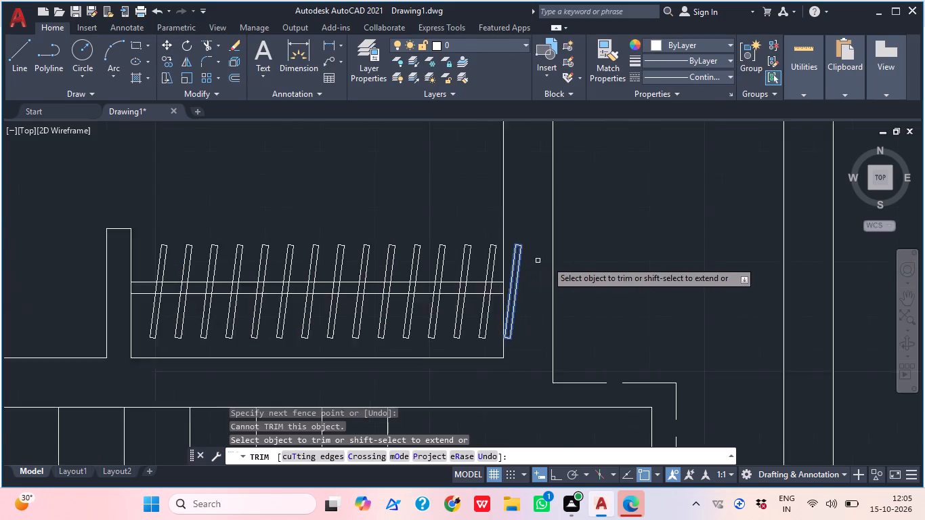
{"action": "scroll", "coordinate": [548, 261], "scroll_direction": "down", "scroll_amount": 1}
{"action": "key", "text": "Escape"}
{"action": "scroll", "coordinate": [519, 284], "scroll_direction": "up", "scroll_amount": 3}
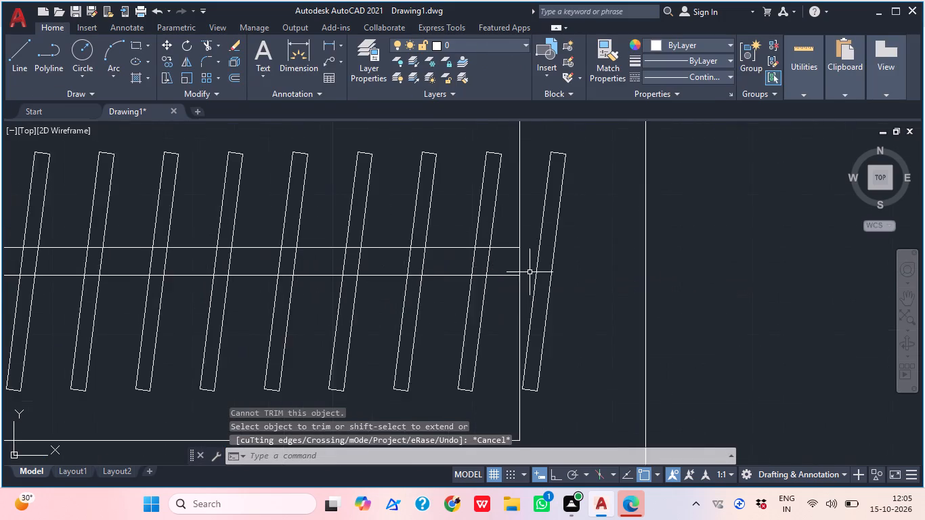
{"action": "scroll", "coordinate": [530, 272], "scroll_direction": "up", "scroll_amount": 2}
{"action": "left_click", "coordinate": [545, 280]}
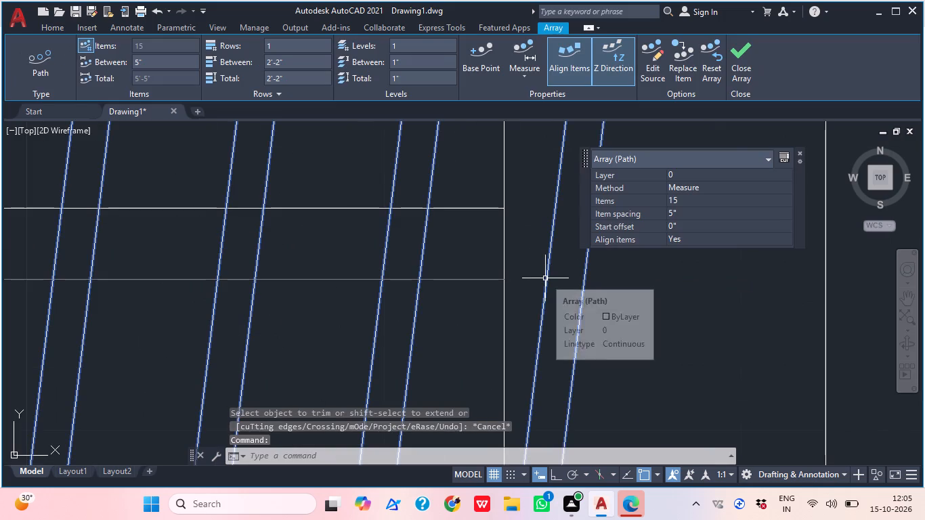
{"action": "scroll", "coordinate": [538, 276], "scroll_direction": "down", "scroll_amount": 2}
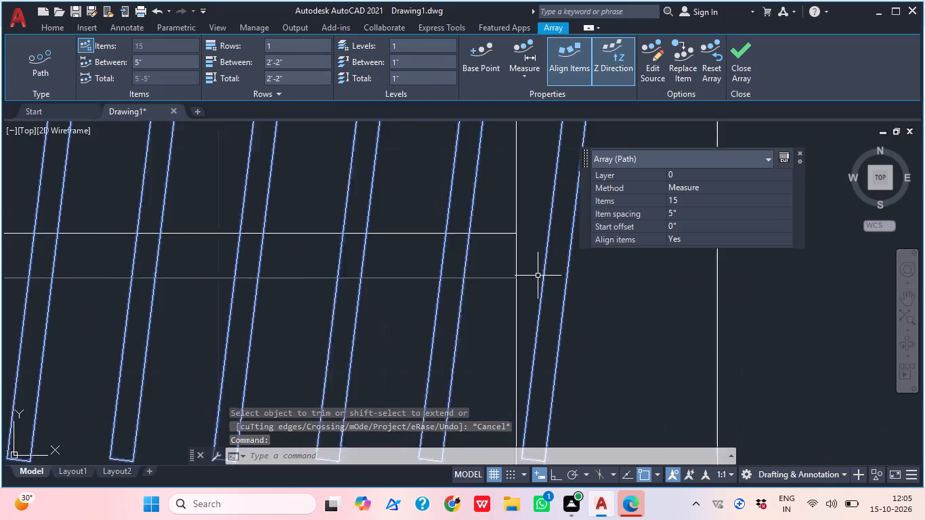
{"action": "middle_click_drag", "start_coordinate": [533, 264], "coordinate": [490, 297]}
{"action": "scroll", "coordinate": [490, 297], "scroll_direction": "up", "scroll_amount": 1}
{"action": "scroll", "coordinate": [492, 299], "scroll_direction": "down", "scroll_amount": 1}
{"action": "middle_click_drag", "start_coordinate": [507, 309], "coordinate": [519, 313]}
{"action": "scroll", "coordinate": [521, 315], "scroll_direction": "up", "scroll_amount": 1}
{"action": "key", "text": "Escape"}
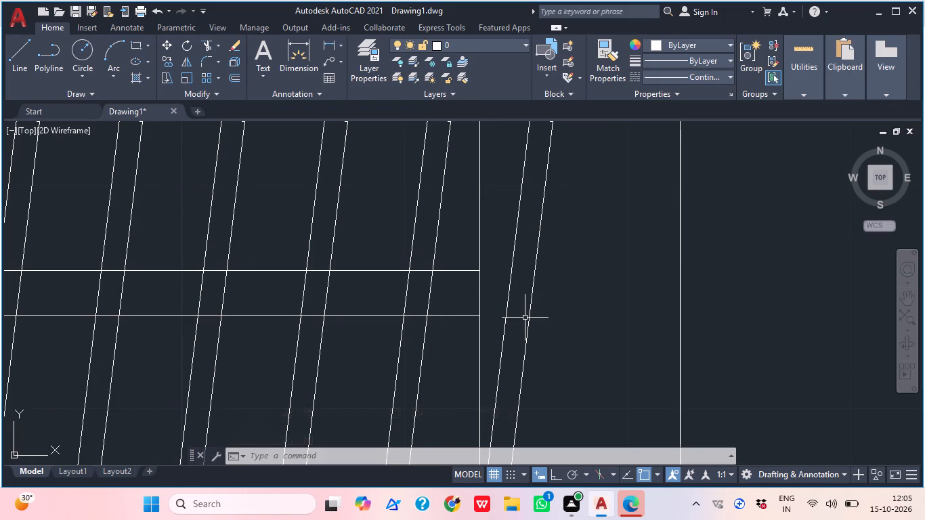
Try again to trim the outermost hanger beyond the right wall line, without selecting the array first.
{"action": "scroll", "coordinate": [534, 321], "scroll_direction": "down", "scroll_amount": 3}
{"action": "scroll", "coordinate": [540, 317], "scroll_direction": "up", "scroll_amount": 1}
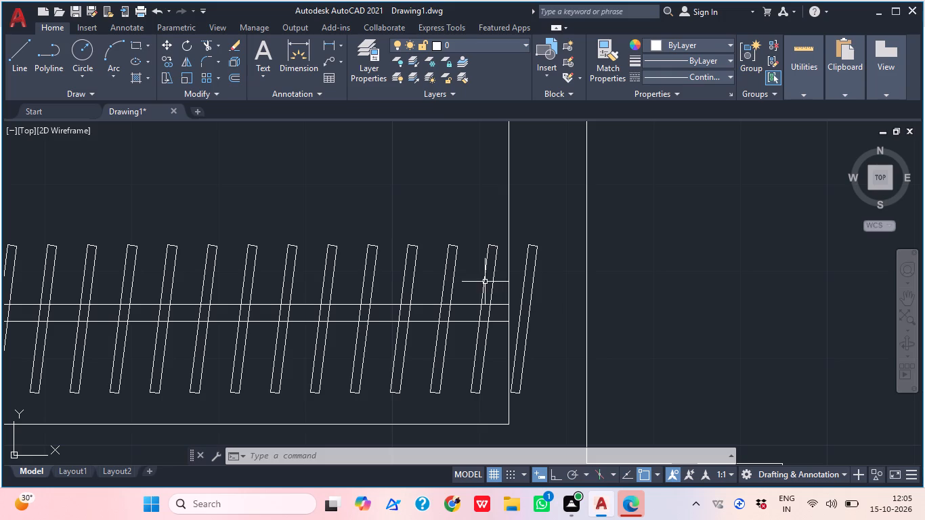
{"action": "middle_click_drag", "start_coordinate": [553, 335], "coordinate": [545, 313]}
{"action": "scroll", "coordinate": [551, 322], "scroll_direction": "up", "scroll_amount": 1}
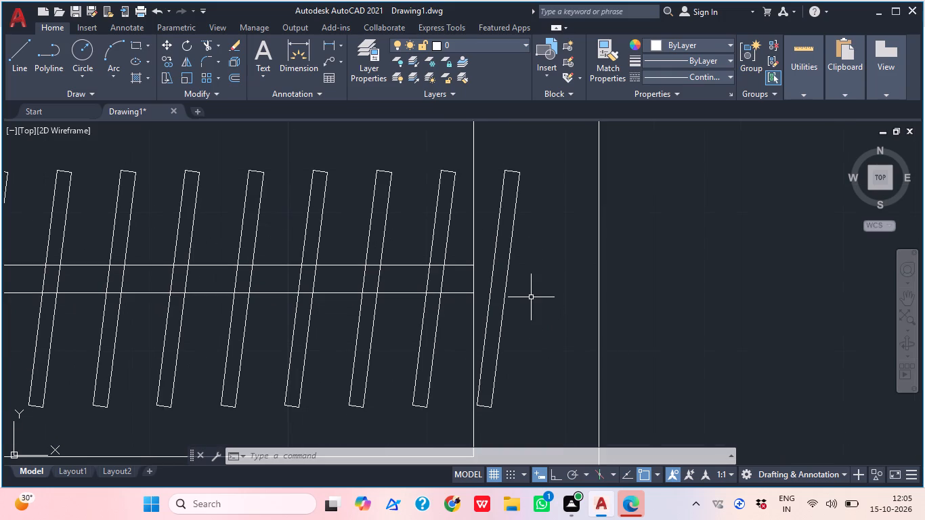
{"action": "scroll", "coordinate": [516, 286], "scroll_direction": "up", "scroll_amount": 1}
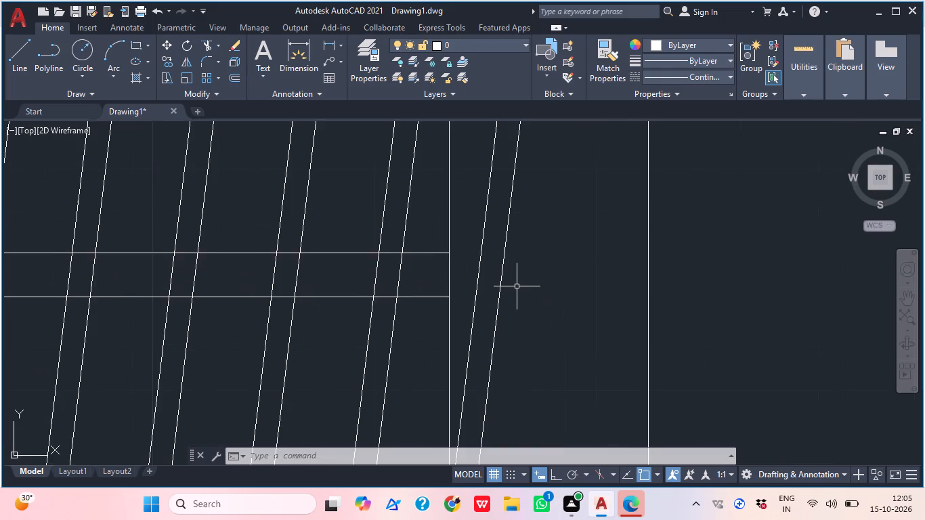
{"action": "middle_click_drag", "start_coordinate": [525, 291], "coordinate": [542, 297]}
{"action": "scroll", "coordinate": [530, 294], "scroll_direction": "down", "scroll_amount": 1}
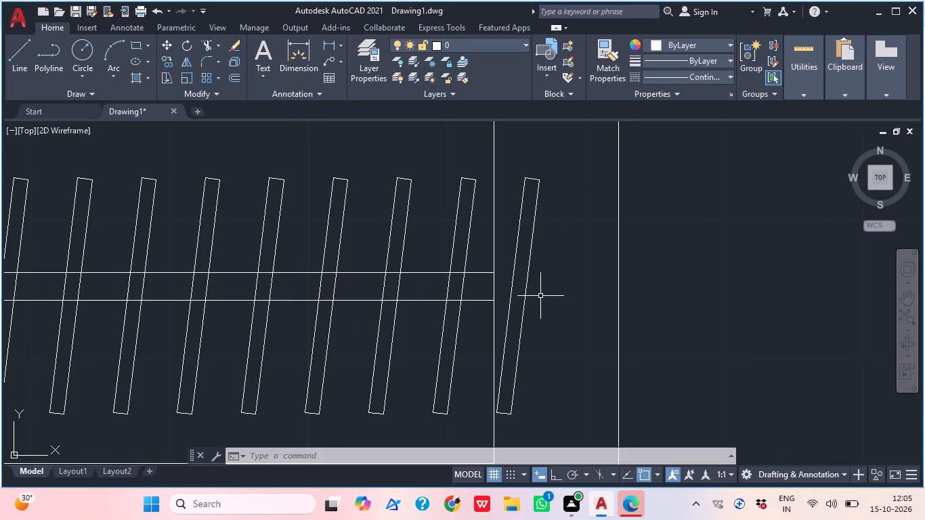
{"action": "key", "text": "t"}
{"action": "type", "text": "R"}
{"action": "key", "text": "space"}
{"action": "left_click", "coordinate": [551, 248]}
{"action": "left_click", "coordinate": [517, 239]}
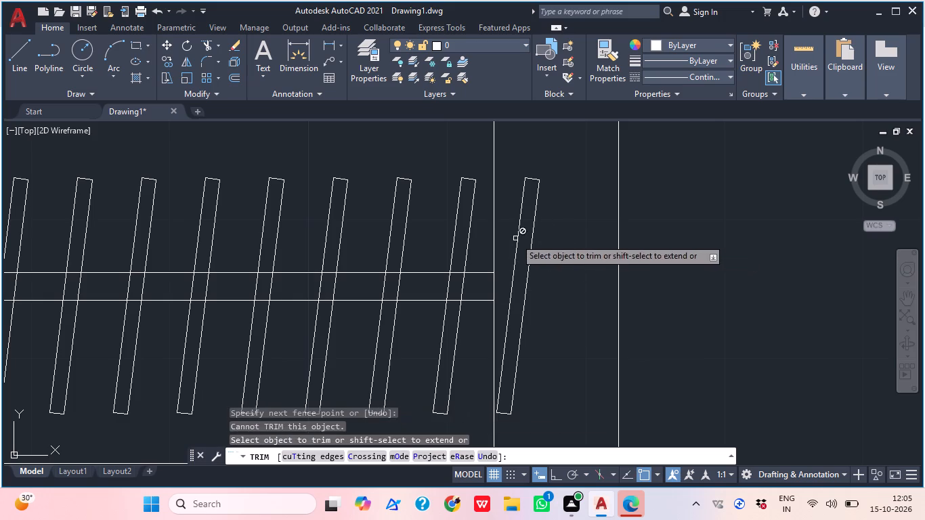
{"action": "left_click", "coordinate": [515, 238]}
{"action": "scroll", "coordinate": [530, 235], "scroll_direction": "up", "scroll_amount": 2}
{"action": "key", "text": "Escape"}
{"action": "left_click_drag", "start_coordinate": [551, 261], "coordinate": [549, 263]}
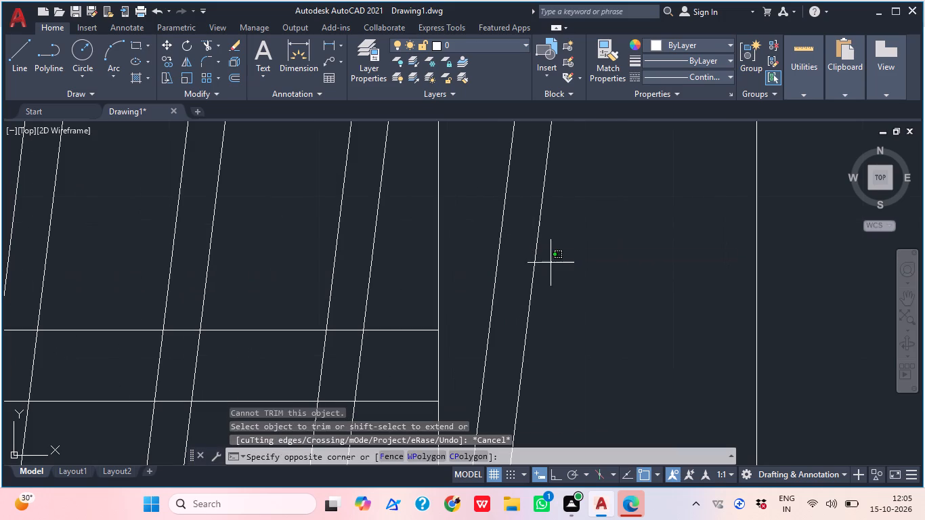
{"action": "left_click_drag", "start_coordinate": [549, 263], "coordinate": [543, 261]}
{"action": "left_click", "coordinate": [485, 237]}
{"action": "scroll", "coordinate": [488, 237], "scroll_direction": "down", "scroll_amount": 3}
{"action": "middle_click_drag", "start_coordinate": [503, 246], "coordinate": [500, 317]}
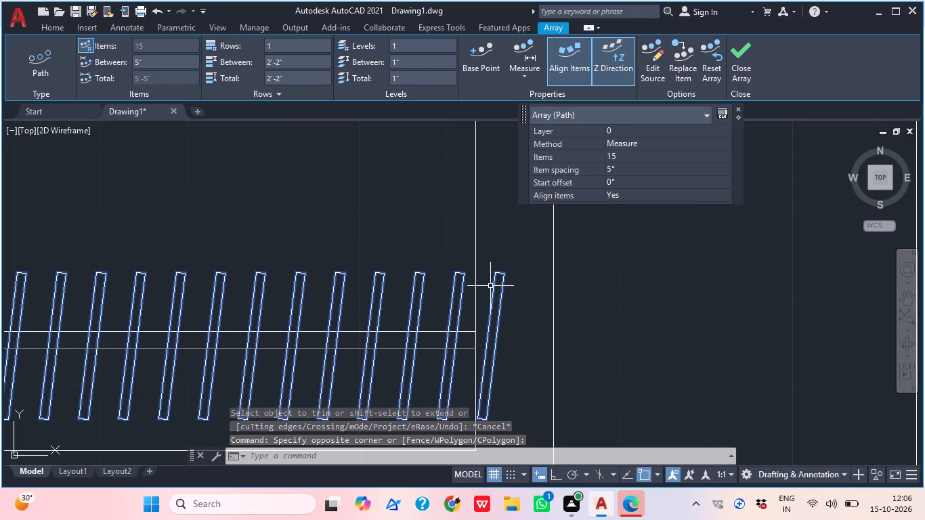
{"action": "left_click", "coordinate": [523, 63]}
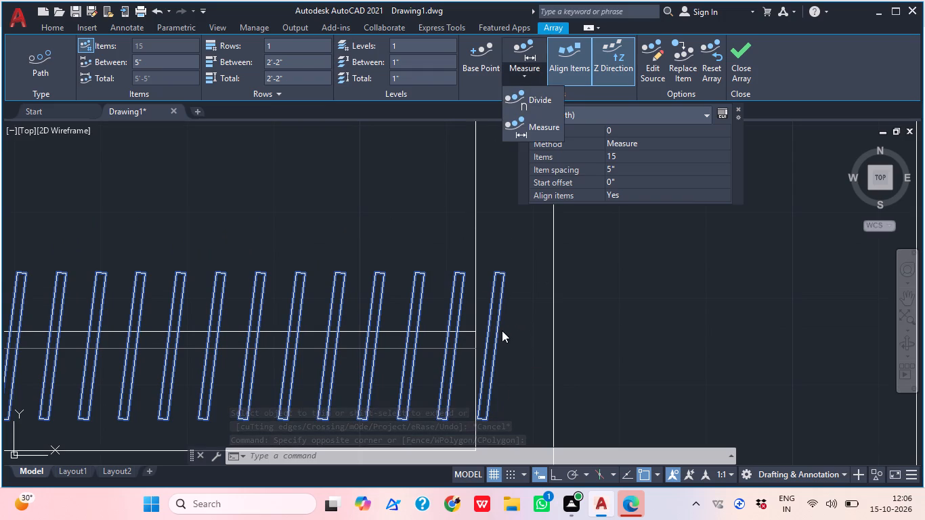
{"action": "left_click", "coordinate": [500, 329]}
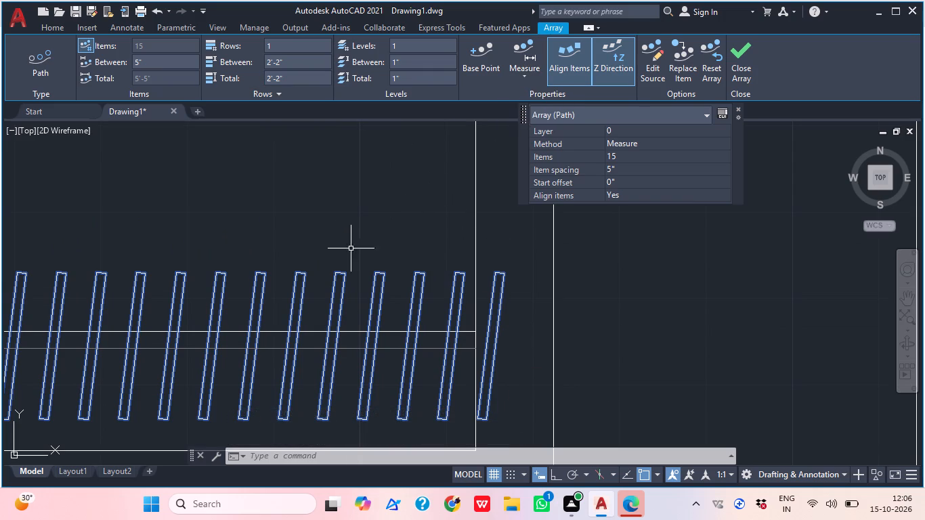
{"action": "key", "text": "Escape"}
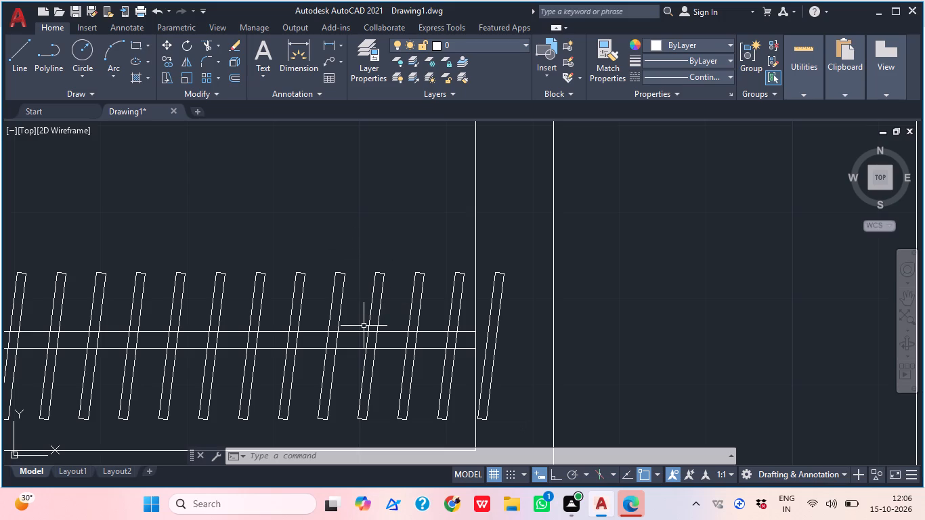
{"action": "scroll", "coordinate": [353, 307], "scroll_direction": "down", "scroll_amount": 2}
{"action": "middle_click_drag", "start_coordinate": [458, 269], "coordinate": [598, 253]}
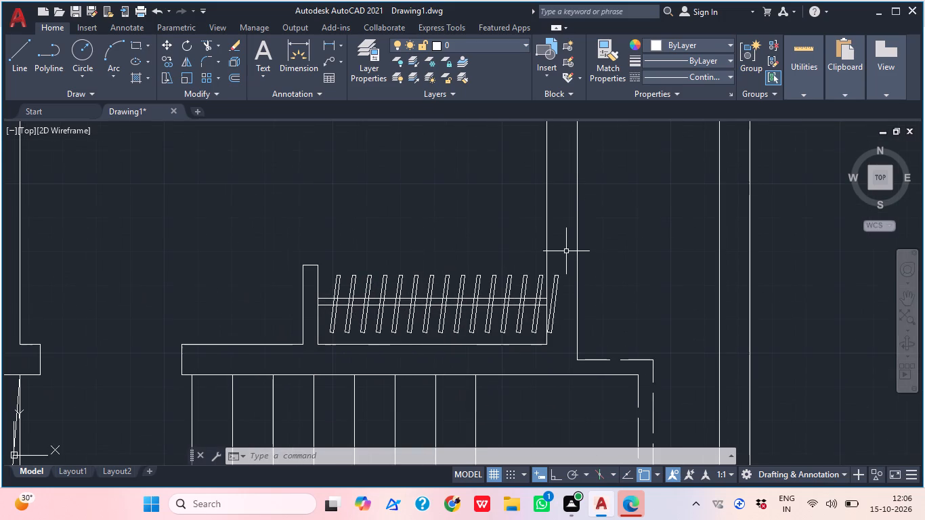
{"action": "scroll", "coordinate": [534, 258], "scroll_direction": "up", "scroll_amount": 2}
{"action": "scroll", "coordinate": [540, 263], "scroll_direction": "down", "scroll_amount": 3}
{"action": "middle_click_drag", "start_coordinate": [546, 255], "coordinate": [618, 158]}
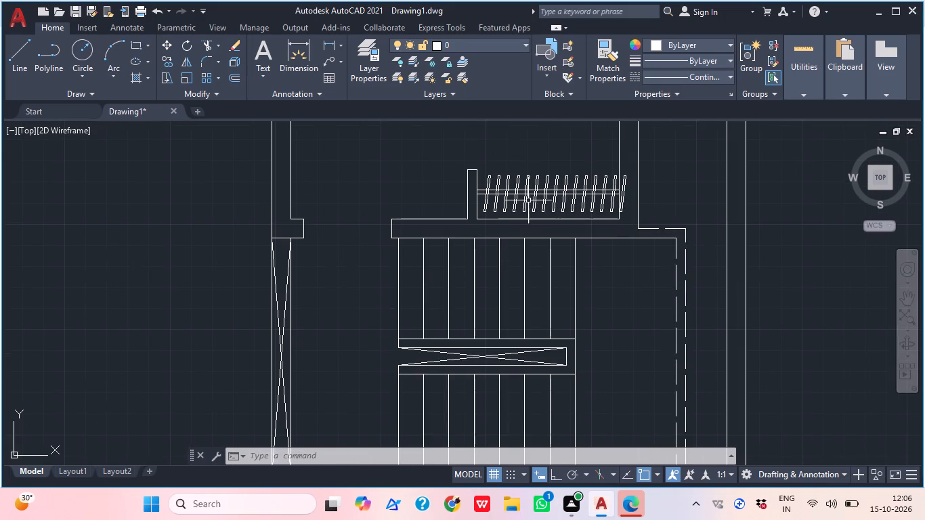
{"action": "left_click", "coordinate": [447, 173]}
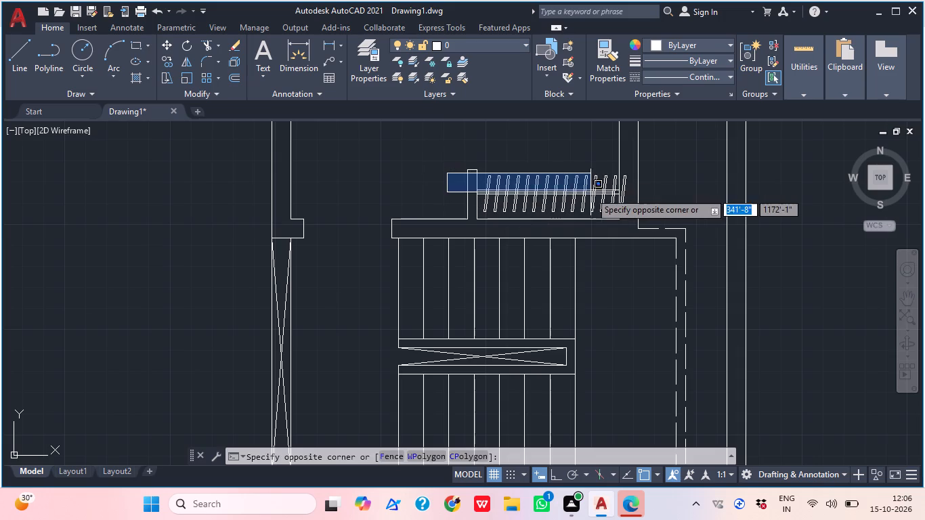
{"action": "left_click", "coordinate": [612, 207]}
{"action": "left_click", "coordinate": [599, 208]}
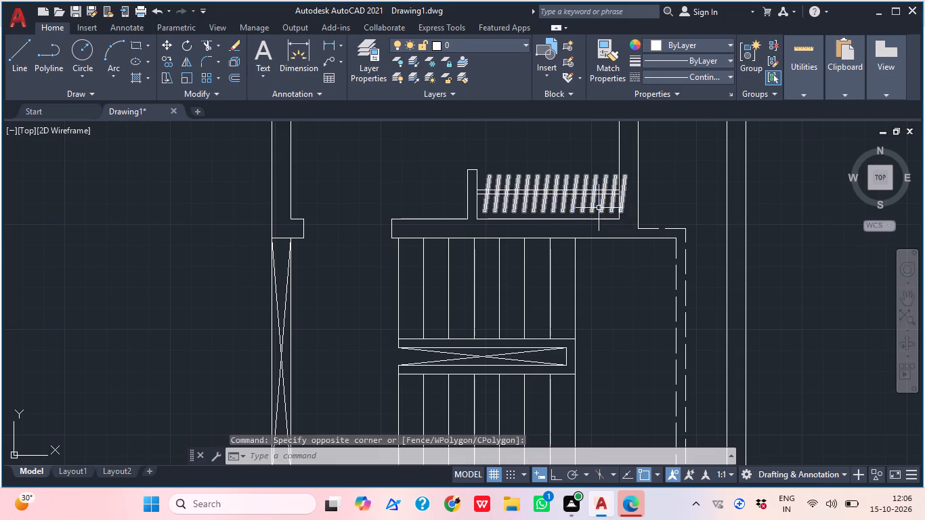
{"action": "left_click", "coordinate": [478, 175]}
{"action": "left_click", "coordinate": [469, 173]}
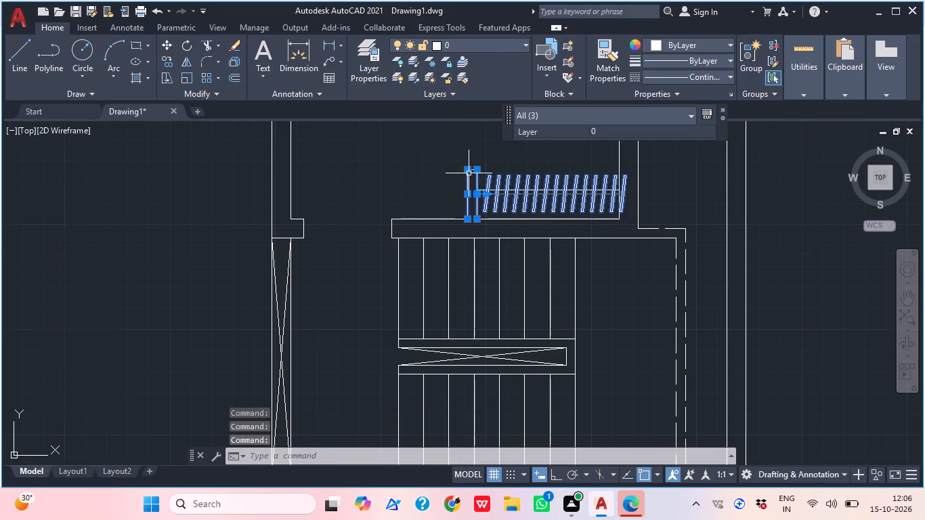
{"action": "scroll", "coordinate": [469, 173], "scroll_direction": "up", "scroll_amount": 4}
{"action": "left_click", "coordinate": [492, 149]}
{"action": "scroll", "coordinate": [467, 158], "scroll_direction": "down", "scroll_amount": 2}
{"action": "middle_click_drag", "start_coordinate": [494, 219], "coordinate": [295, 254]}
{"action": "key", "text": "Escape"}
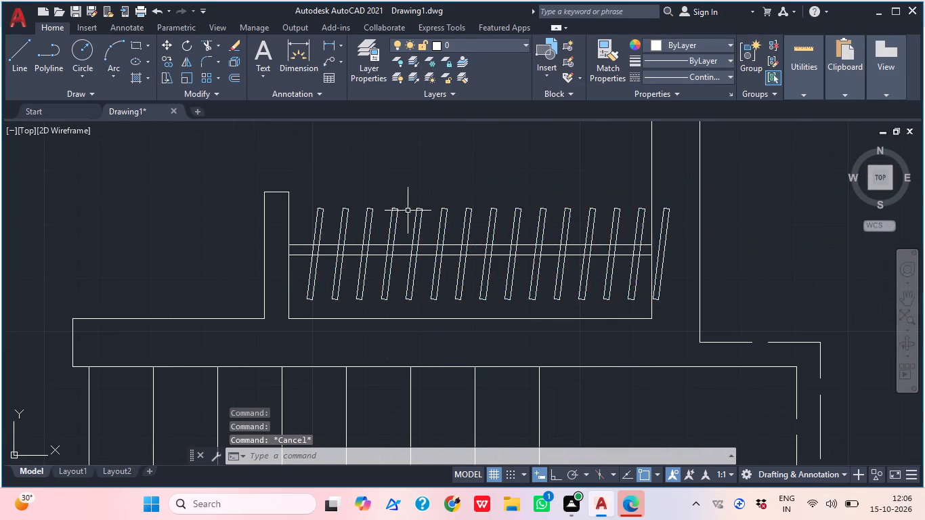
Explode the hanger path array above the staircase into separate hangers.
{"action": "left_click", "coordinate": [414, 225]}
{"action": "type", "text": "EX"}
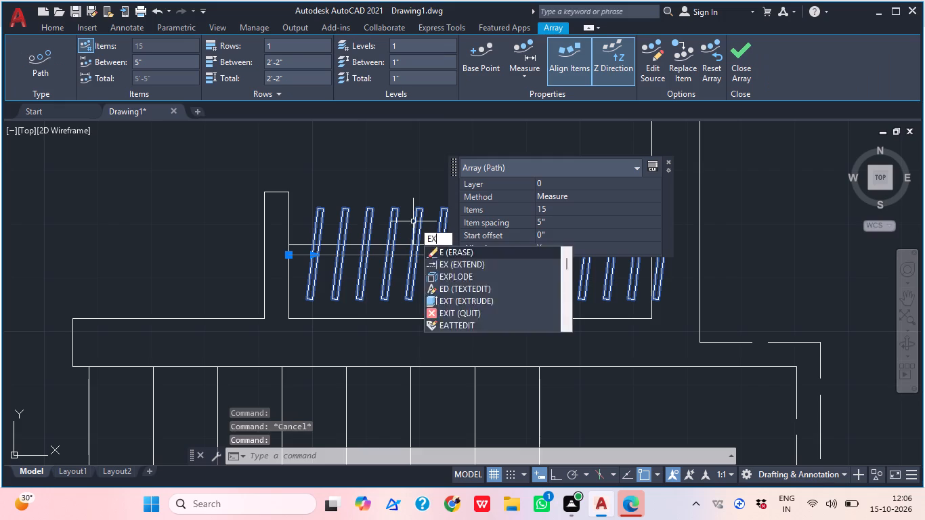
{"action": "left_click", "coordinate": [458, 259]}
{"action": "scroll", "coordinate": [445, 242], "scroll_direction": "down", "scroll_amount": 3}
{"action": "scroll", "coordinate": [515, 227], "scroll_direction": "up", "scroll_amount": 3}
{"action": "middle_click_drag", "start_coordinate": [452, 282], "coordinate": [475, 277]}
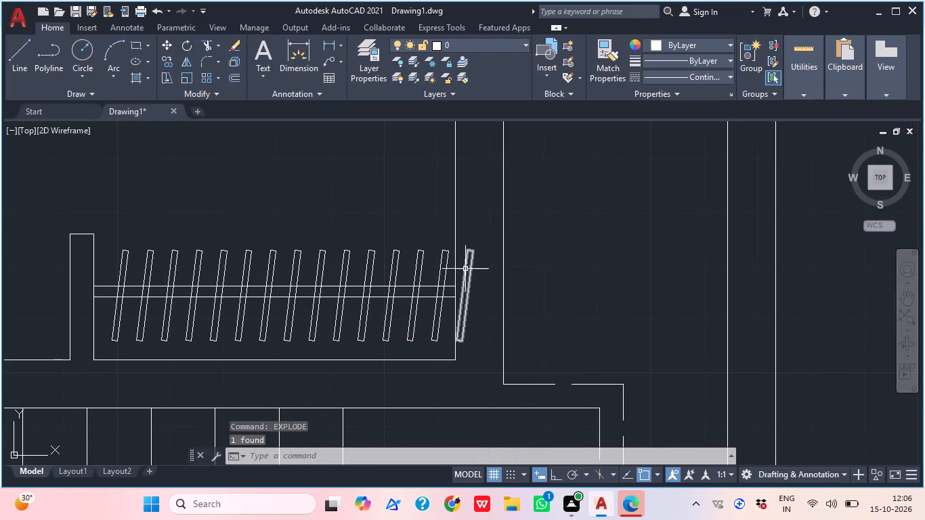
{"action": "key", "text": "Escape"}
Trim away all edges of the outermost hanger that lies beyond the room's right wall line.
{"action": "key", "text": "t"}
{"action": "type", "text": "R"}
{"action": "key", "text": "space"}
{"action": "left_click", "coordinate": [472, 272]}
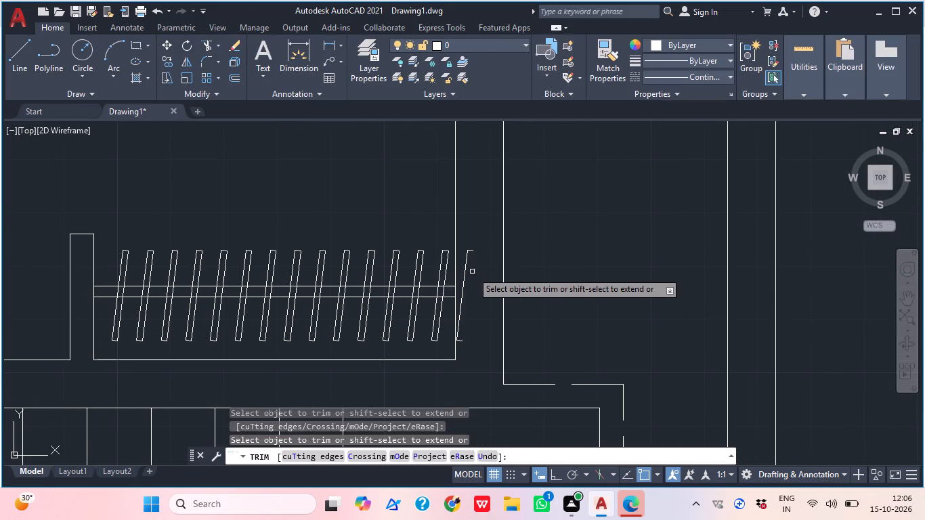
{"action": "left_click", "coordinate": [468, 269]}
{"action": "scroll", "coordinate": [466, 267], "scroll_direction": "up", "scroll_amount": 3}
{"action": "left_click", "coordinate": [466, 267]}
{"action": "left_click", "coordinate": [455, 257]}
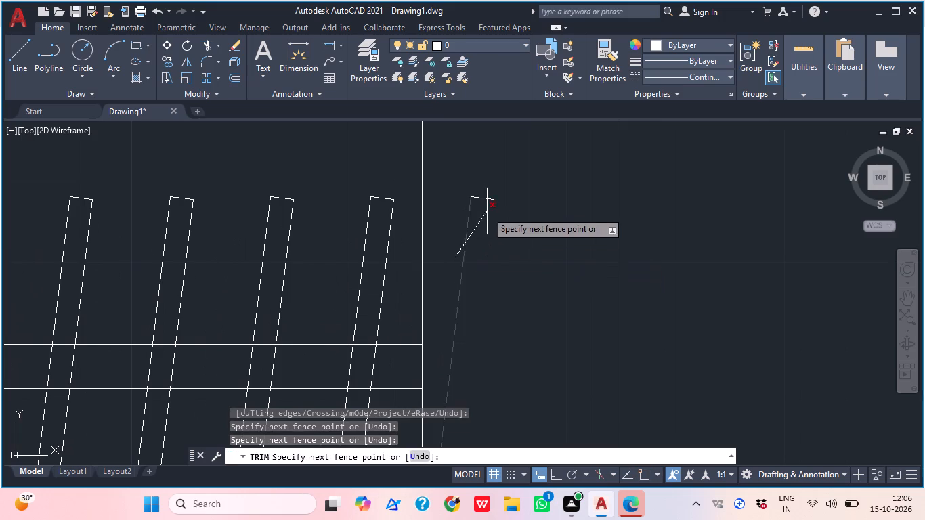
{"action": "left_click", "coordinate": [486, 194]}
{"action": "scroll", "coordinate": [513, 171], "scroll_direction": "down", "scroll_amount": 4}
{"action": "scroll", "coordinate": [502, 257], "scroll_direction": "up", "scroll_amount": 4}
{"action": "scroll", "coordinate": [525, 165], "scroll_direction": "up", "scroll_amount": 1}
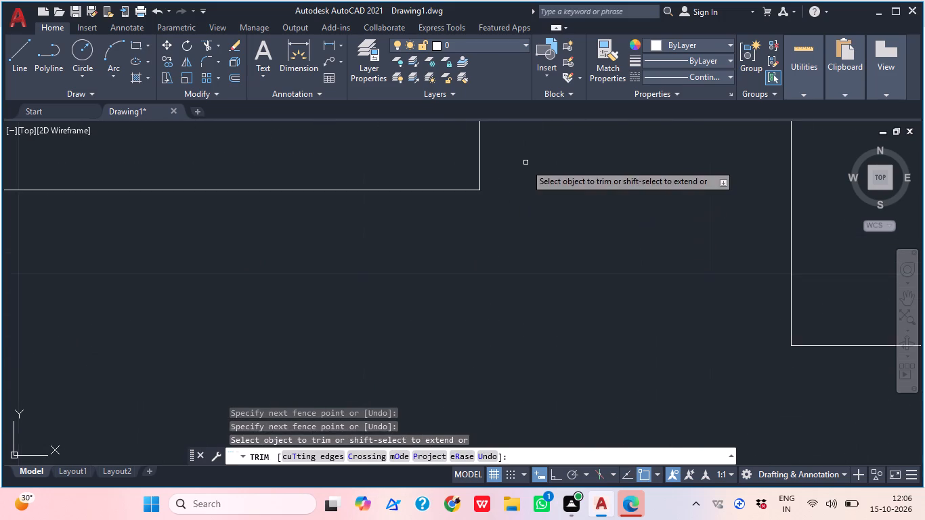
{"action": "middle_click_drag", "start_coordinate": [477, 412], "coordinate": [475, 455]}
{"action": "middle_click_drag", "start_coordinate": [504, 301], "coordinate": [477, 499]}
{"action": "left_click", "coordinate": [481, 342]}
{"action": "left_click", "coordinate": [479, 280]}
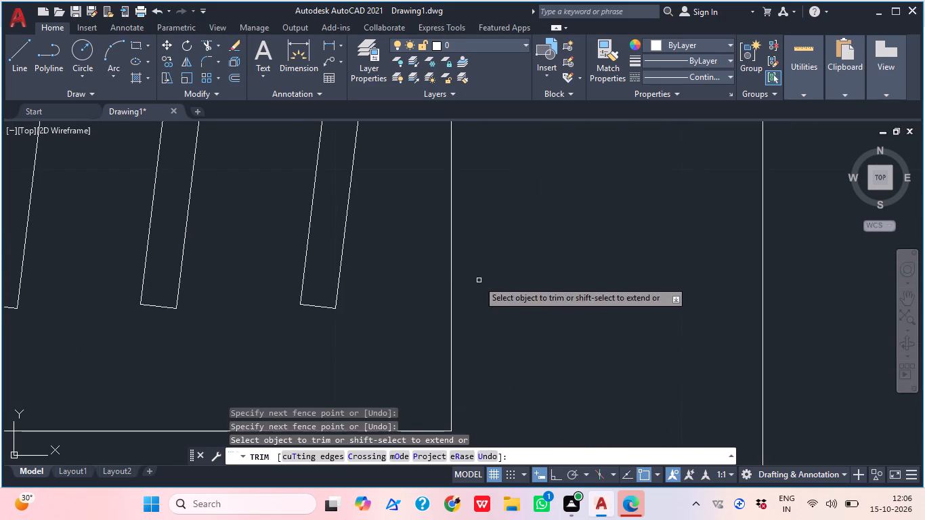
{"action": "scroll", "coordinate": [479, 281], "scroll_direction": "up", "scroll_amount": 1}
{"action": "scroll", "coordinate": [479, 281], "scroll_direction": "down", "scroll_amount": 6}
{"action": "middle_click_drag", "start_coordinate": [492, 286], "coordinate": [509, 303]}
{"action": "key", "text": "Escape"}
Mirror the wardrobe's side panel, rail and hangers across the staircase's horizontal centreline with Ortho on, keeping the original.
{"action": "left_click", "coordinate": [496, 302]}
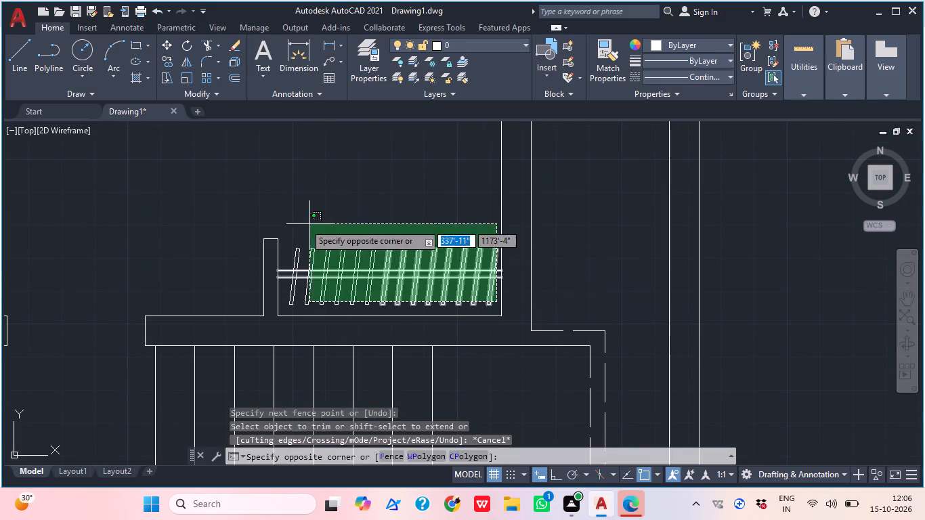
{"action": "left_click", "coordinate": [245, 204]}
{"action": "scroll", "coordinate": [344, 254], "scroll_direction": "down", "scroll_amount": 2}
{"action": "middle_click_drag", "start_coordinate": [368, 286], "coordinate": [343, 286]}
{"action": "type", "text": "MI"}
{"action": "key", "text": "space"}
{"action": "scroll", "coordinate": [370, 314], "scroll_direction": "down", "scroll_amount": 1}
{"action": "middle_click_drag", "start_coordinate": [378, 329], "coordinate": [391, 281]}
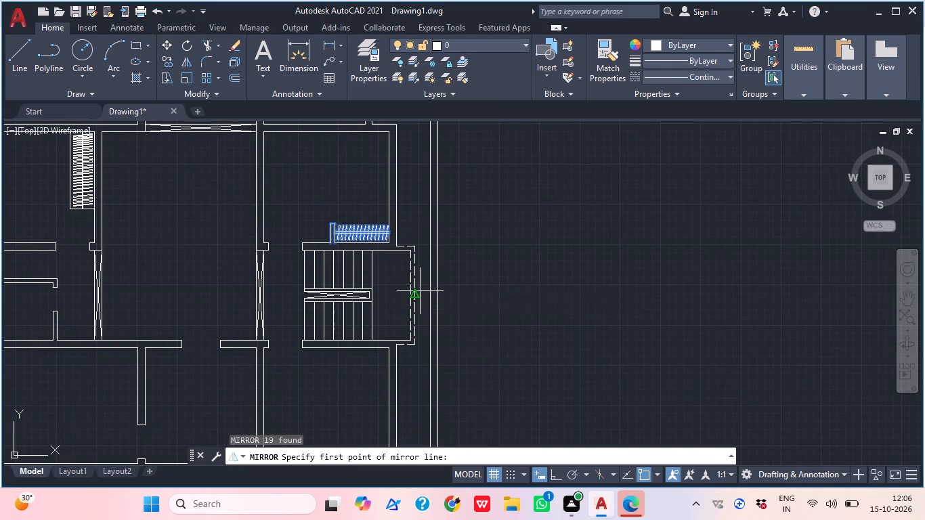
{"action": "scroll", "coordinate": [421, 289], "scroll_direction": "up", "scroll_amount": 3}
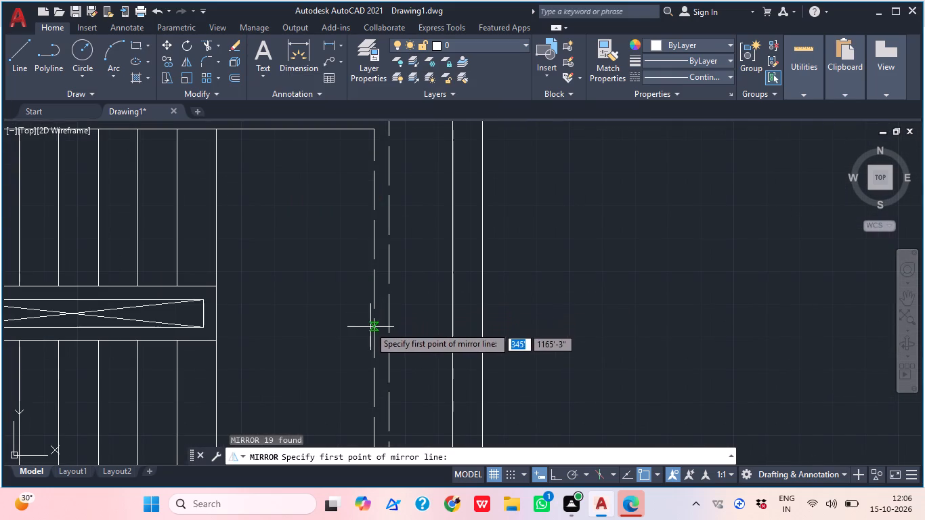
{"action": "left_click", "coordinate": [372, 311]}
{"action": "scroll", "coordinate": [397, 272], "scroll_direction": "down", "scroll_amount": 4}
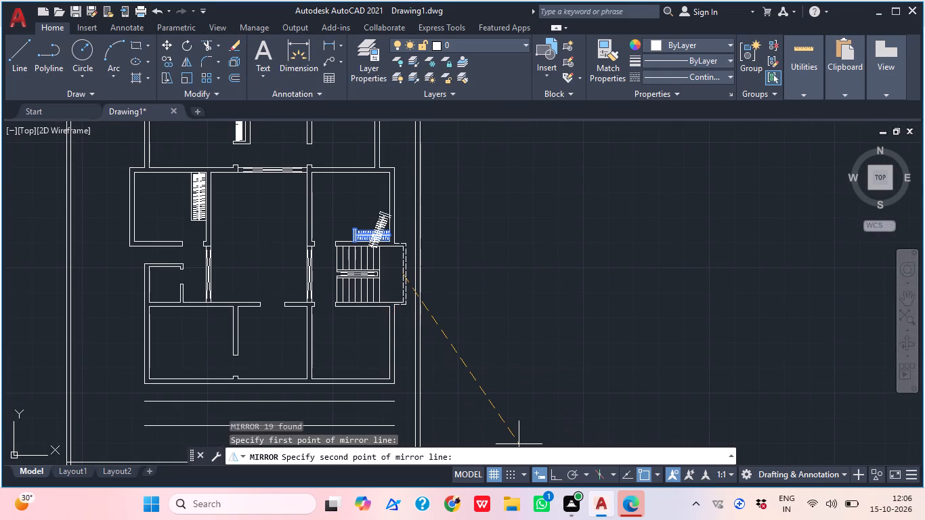
{"action": "left_click", "coordinate": [551, 473]}
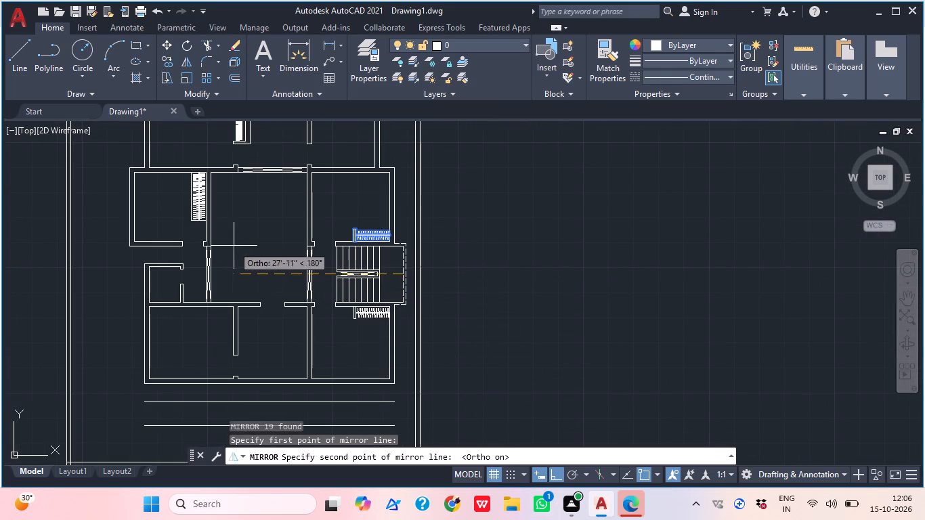
{"action": "left_click", "coordinate": [227, 248]}
{"action": "left_click_drag", "start_coordinate": [260, 292], "coordinate": [227, 248]}
Examine the mirrored wardrobe below the staircase and how both wardrobes meet the surrounding walls.
{"action": "scroll", "coordinate": [343, 311], "scroll_direction": "up", "scroll_amount": 5}
{"action": "middle_click_drag", "start_coordinate": [474, 329], "coordinate": [453, 357]}
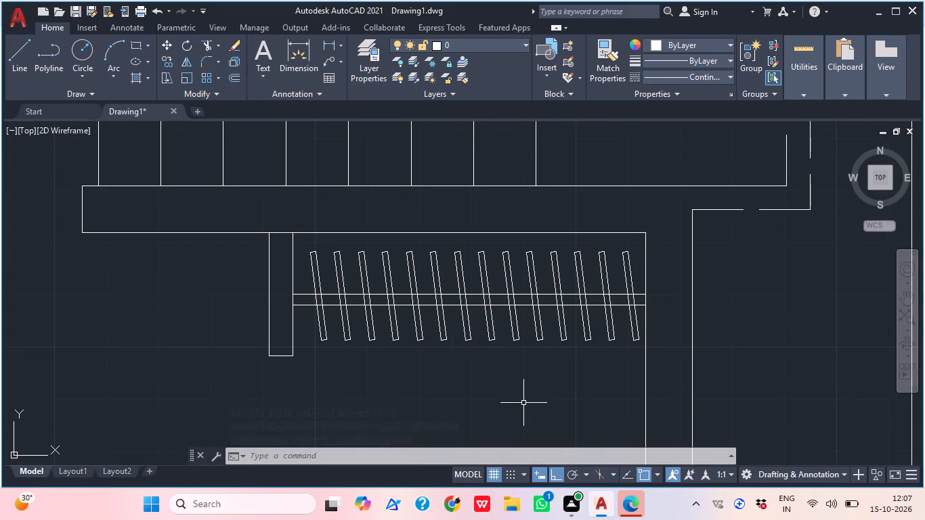
{"action": "scroll", "coordinate": [523, 403], "scroll_direction": "down", "scroll_amount": 2}
{"action": "middle_click_drag", "start_coordinate": [560, 259], "coordinate": [541, 319]}
{"action": "scroll", "coordinate": [563, 276], "scroll_direction": "down", "scroll_amount": 1}
{"action": "middle_click_drag", "start_coordinate": [565, 278], "coordinate": [553, 301]}
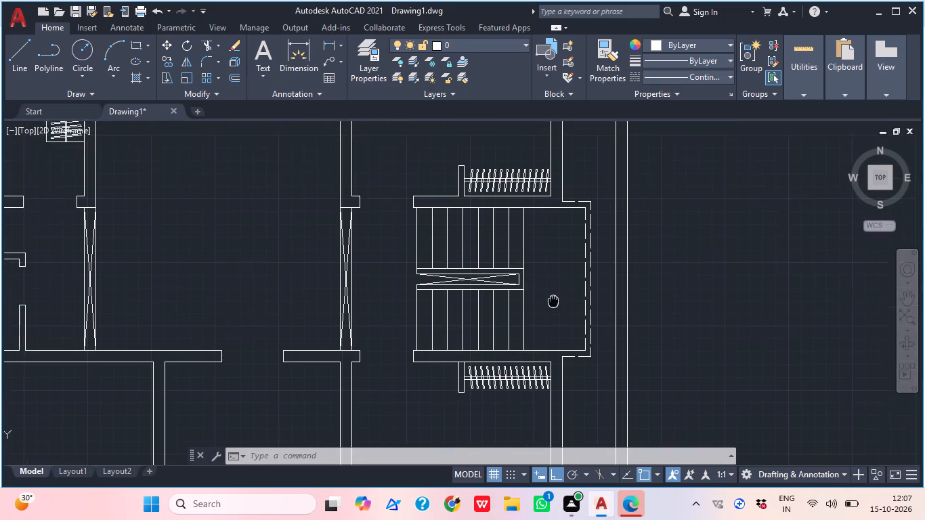
{"action": "middle_click_drag", "start_coordinate": [553, 301], "coordinate": [551, 307]}
{"action": "scroll", "coordinate": [573, 307], "scroll_direction": "down", "scroll_amount": 1}
{"action": "middle_click_drag", "start_coordinate": [569, 315], "coordinate": [556, 295]}
{"action": "scroll", "coordinate": [502, 341], "scroll_direction": "up", "scroll_amount": 2}
{"action": "middle_click_drag", "start_coordinate": [499, 335], "coordinate": [506, 443]}
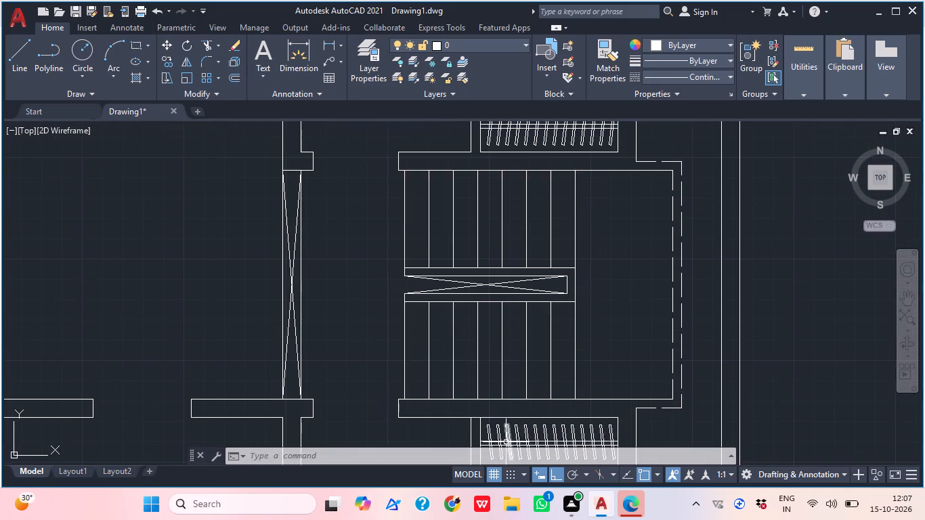
Trim away the short wall line where the wardrobe's side panel joins the wall below the staircase.
{"action": "type", "text": "TR"}
{"action": "key", "text": "Return"}
{"action": "middle_click_drag", "start_coordinate": [519, 414], "coordinate": [519, 369]}
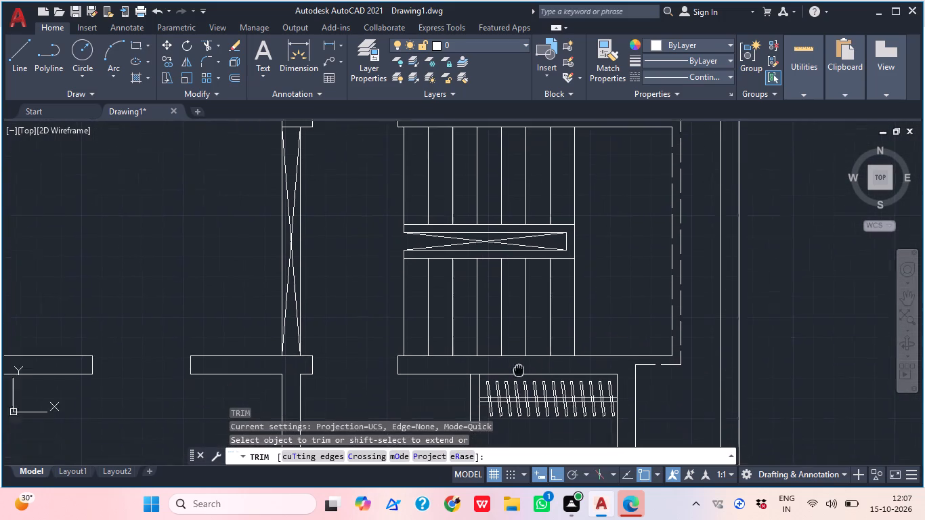
{"action": "middle_click_drag", "start_coordinate": [519, 369], "coordinate": [522, 361]}
{"action": "scroll", "coordinate": [498, 351], "scroll_direction": "up", "scroll_amount": 2}
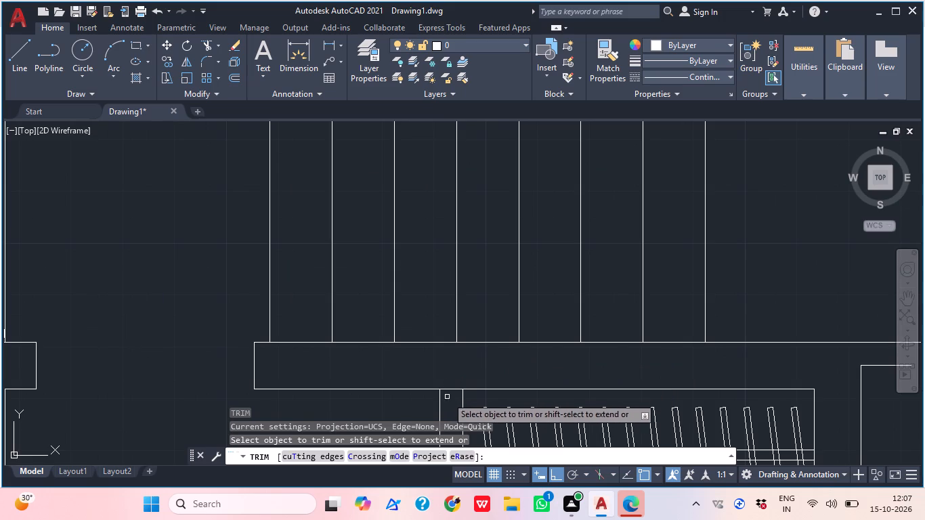
{"action": "left_click", "coordinate": [456, 395]}
{"action": "left_click", "coordinate": [449, 384]}
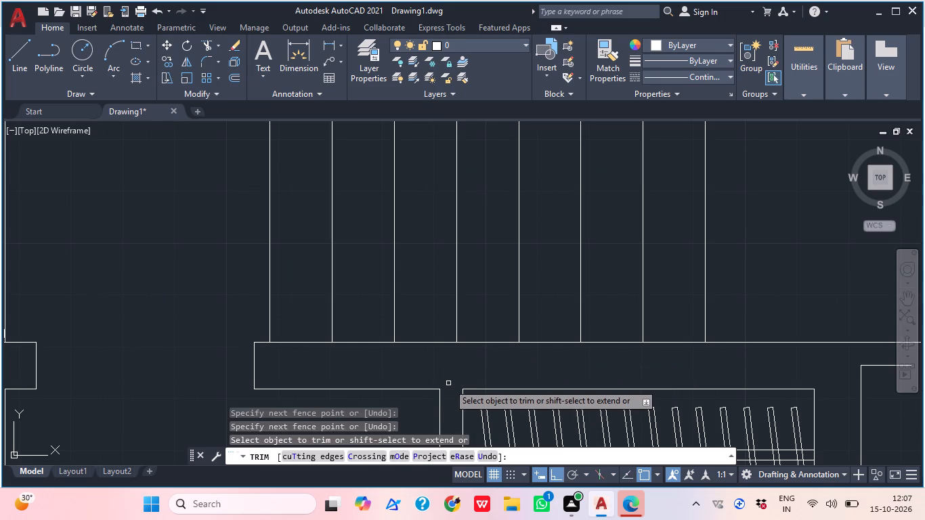
{"action": "key", "text": "Escape"}
Examine the two wardrobes beside the staircase and the overall plan down to the lines below the building.
{"action": "scroll", "coordinate": [529, 319], "scroll_direction": "down", "scroll_amount": 2}
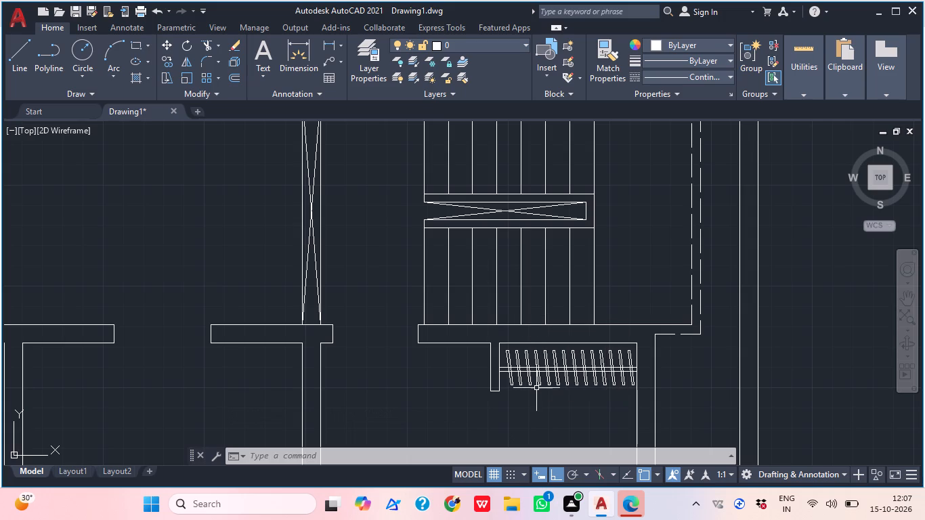
{"action": "middle_click_drag", "start_coordinate": [566, 410], "coordinate": [534, 338]}
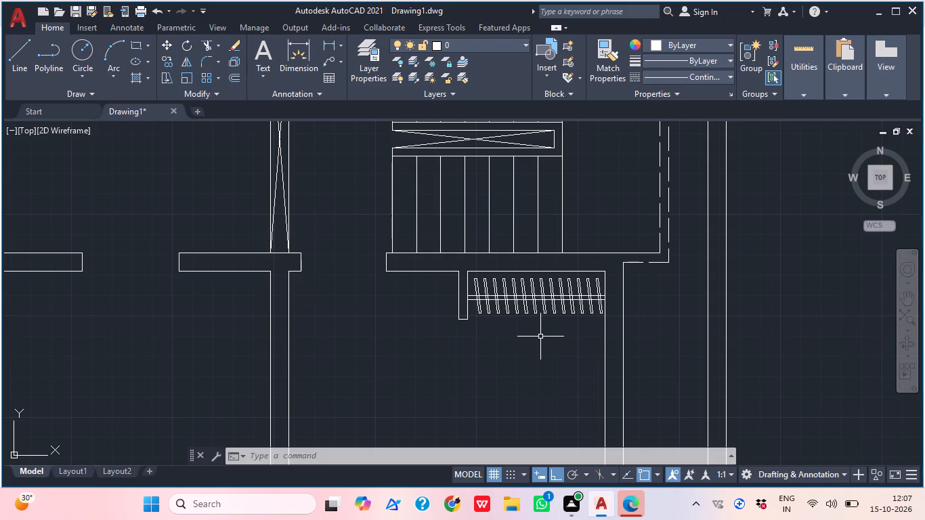
{"action": "middle_click_drag", "start_coordinate": [546, 347], "coordinate": [491, 324]}
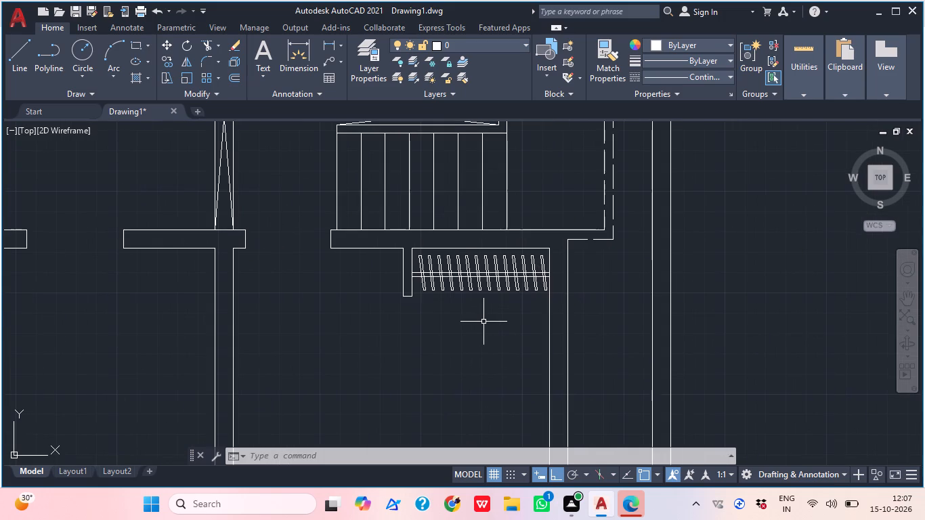
{"action": "middle_click_drag", "start_coordinate": [488, 343], "coordinate": [466, 292]}
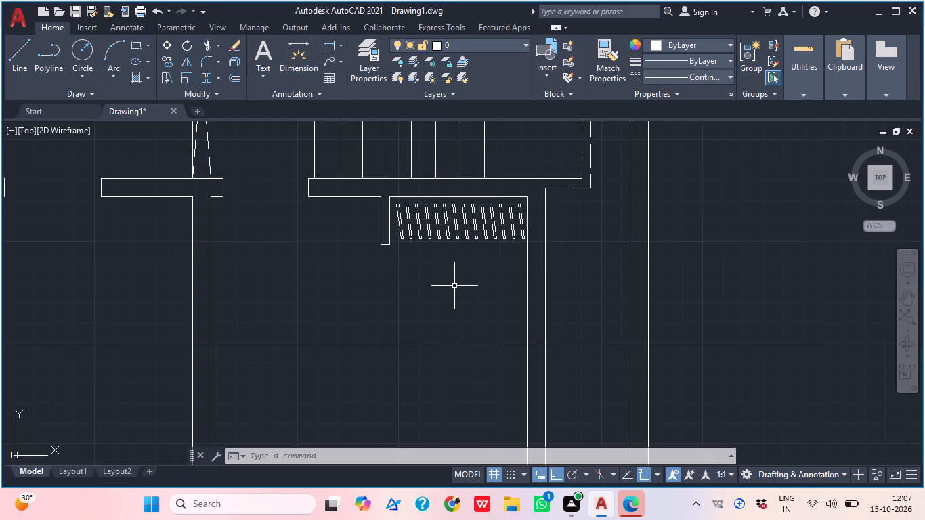
{"action": "middle_click_drag", "start_coordinate": [523, 313], "coordinate": [503, 323]}
{"action": "scroll", "coordinate": [520, 315], "scroll_direction": "down", "scroll_amount": 1}
{"action": "middle_click_drag", "start_coordinate": [489, 291], "coordinate": [502, 343]}
{"action": "middle_click_drag", "start_coordinate": [519, 278], "coordinate": [520, 355]}
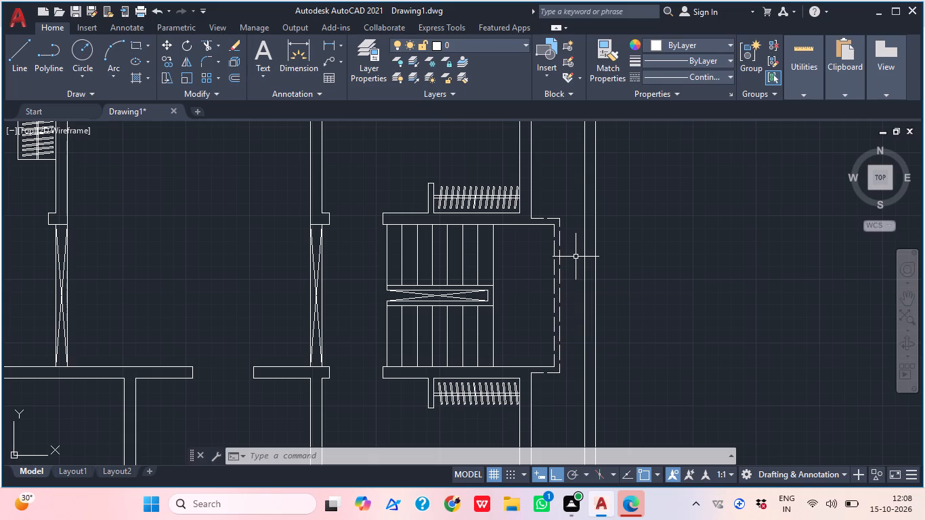
{"action": "middle_click", "coordinate": [677, 235]}
{"action": "scroll", "coordinate": [676, 235], "scroll_direction": "down", "scroll_amount": 2}
{"action": "middle_click_drag", "start_coordinate": [664, 288], "coordinate": [572, 280]}
{"action": "scroll", "coordinate": [661, 290], "scroll_direction": "up", "scroll_amount": 1}
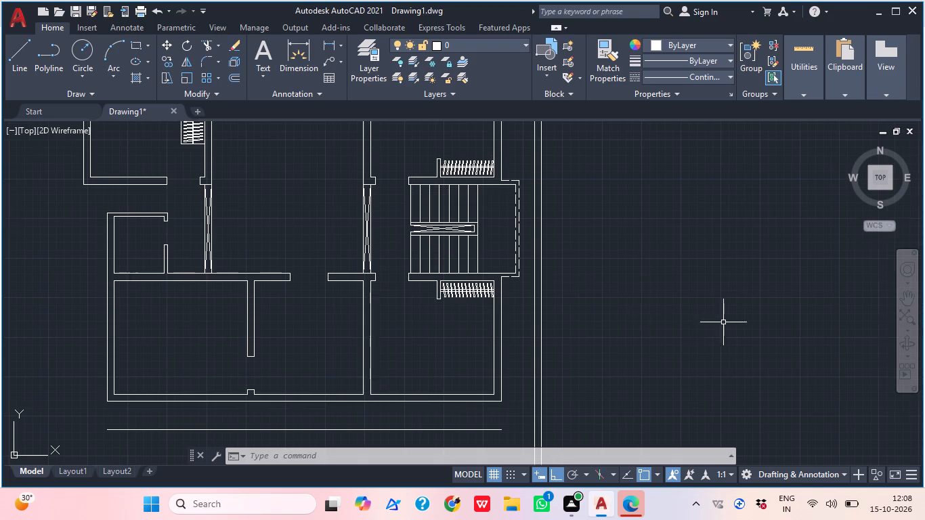
{"action": "scroll", "coordinate": [724, 320], "scroll_direction": "down", "scroll_amount": 1}
{"action": "middle_click_drag", "start_coordinate": [728, 320], "coordinate": [764, 326]}
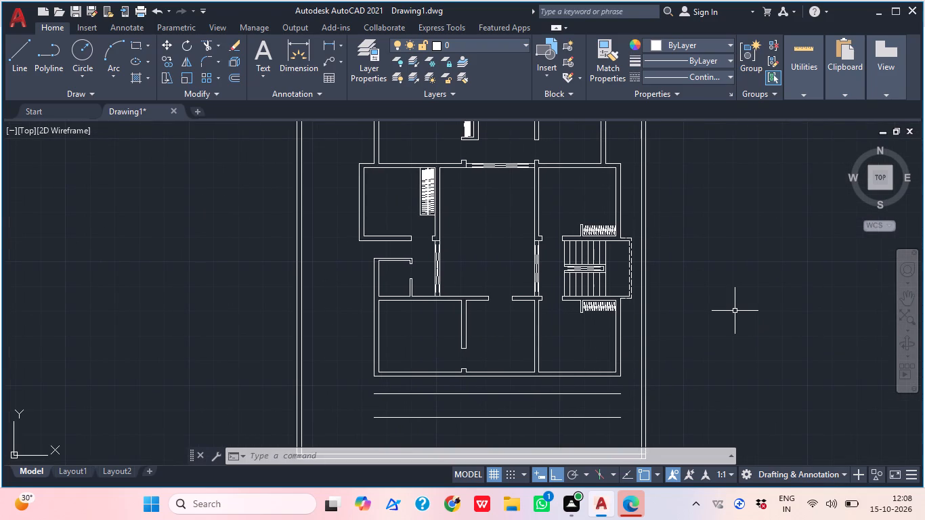
{"action": "middle_click_drag", "start_coordinate": [635, 248], "coordinate": [690, 289]}
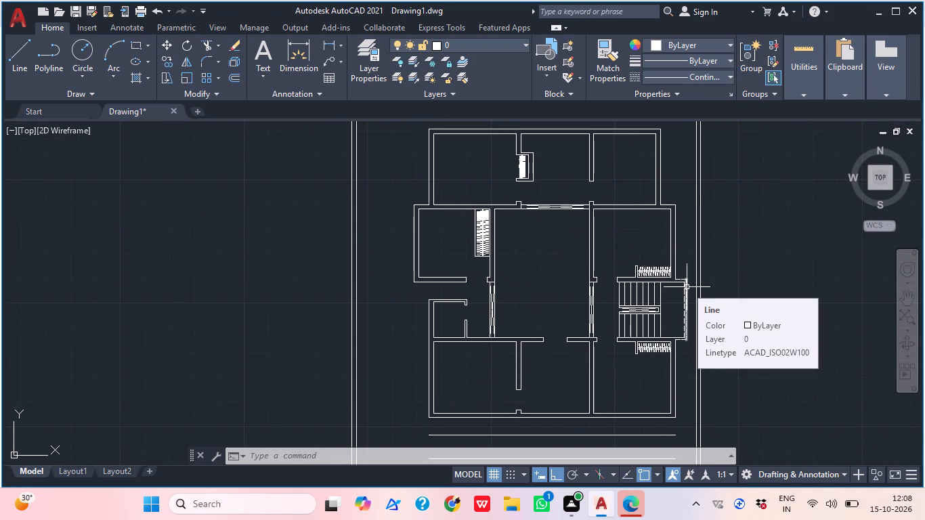
{"action": "middle_click_drag", "start_coordinate": [639, 381], "coordinate": [600, 353]}
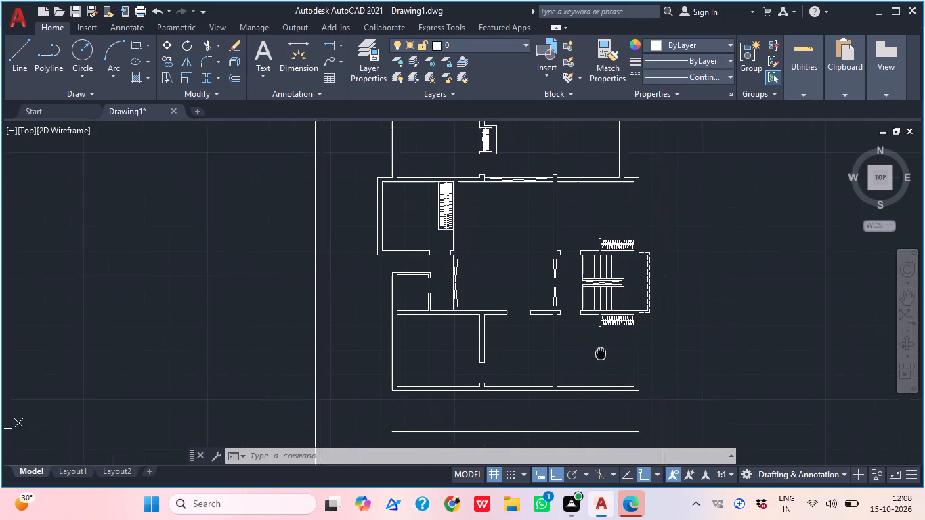
{"action": "middle_click_drag", "start_coordinate": [600, 353], "coordinate": [586, 351]}
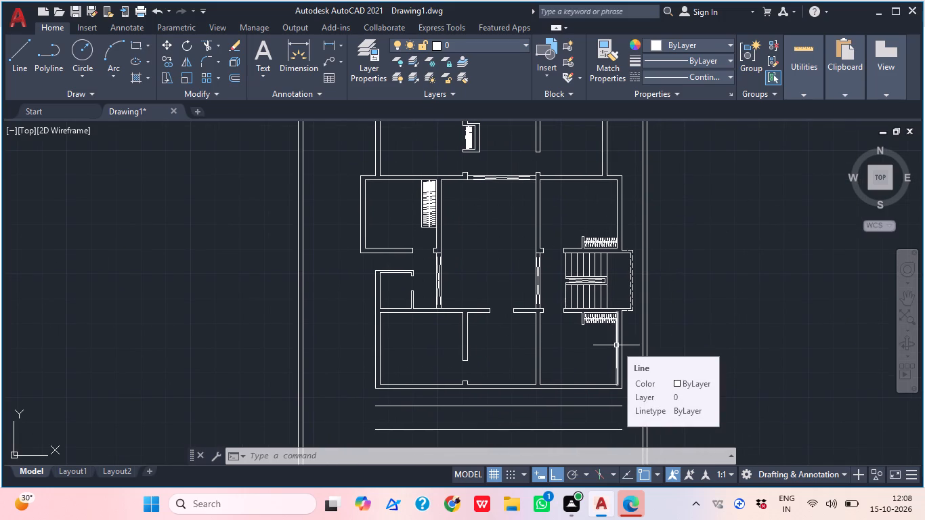
{"action": "scroll", "coordinate": [455, 281], "scroll_direction": "down", "scroll_amount": 1}
{"action": "middle_click_drag", "start_coordinate": [477, 303], "coordinate": [475, 258]}
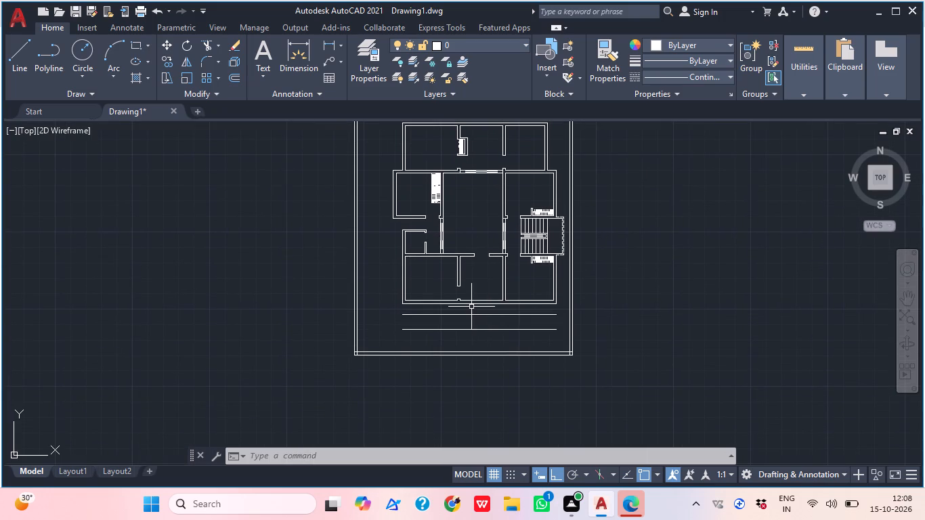
Draw a 3' vertical line from the left end of the first line below the building up to the outer wall corner.
{"action": "scroll", "coordinate": [404, 300], "scroll_direction": "up", "scroll_amount": 1}
{"action": "middle_click_drag", "start_coordinate": [433, 332], "coordinate": [493, 389]}
{"action": "scroll", "coordinate": [494, 390], "scroll_direction": "up", "scroll_amount": 1}
{"action": "key", "text": "l"}
{"action": "key", "text": "space"}
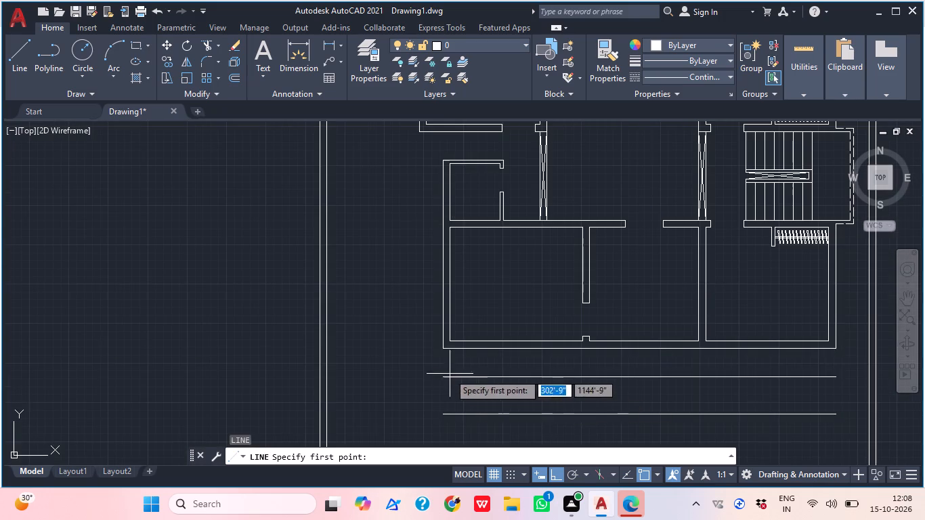
{"action": "scroll", "coordinate": [449, 373], "scroll_direction": "up", "scroll_amount": 2}
{"action": "left_click", "coordinate": [426, 385]}
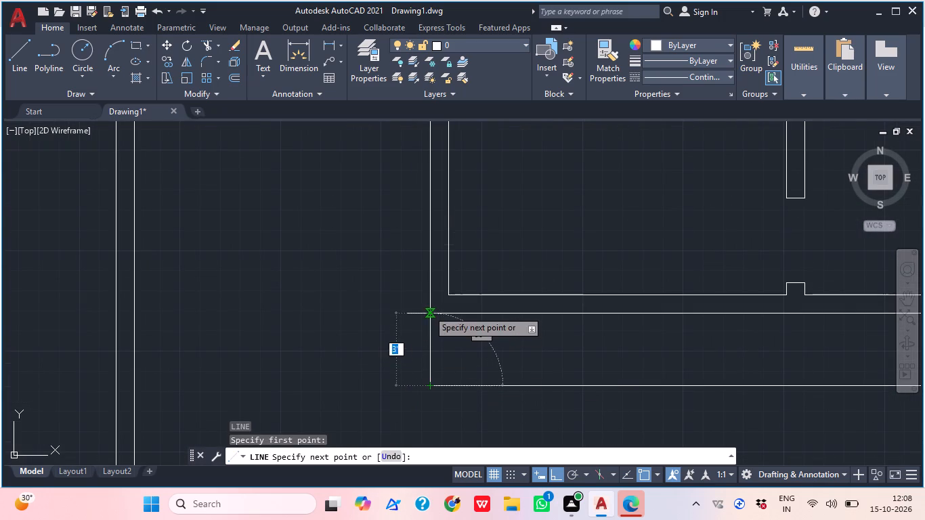
{"action": "left_click", "coordinate": [428, 310]}
{"action": "middle_click_drag", "start_coordinate": [581, 349], "coordinate": [320, 327]}
{"action": "key", "text": "Escape"}
Draw a vertical line from the right end of the same line up to the building's lower-right outer corner.
{"action": "middle_click_drag", "start_coordinate": [544, 393], "coordinate": [287, 402]}
{"action": "middle_click_drag", "start_coordinate": [460, 467], "coordinate": [427, 458]}
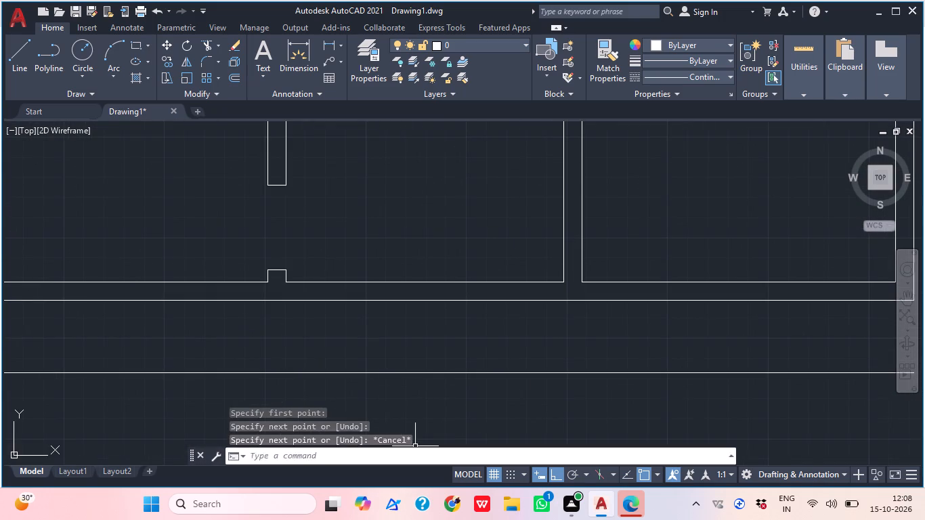
{"action": "middle_click_drag", "start_coordinate": [427, 458], "coordinate": [81, 457]}
{"action": "scroll", "coordinate": [79, 457], "scroll_direction": "down", "scroll_amount": 1}
{"action": "middle_click_drag", "start_coordinate": [439, 353], "coordinate": [330, 374]}
{"action": "type", "text": "L"}
{"action": "key", "text": "space"}
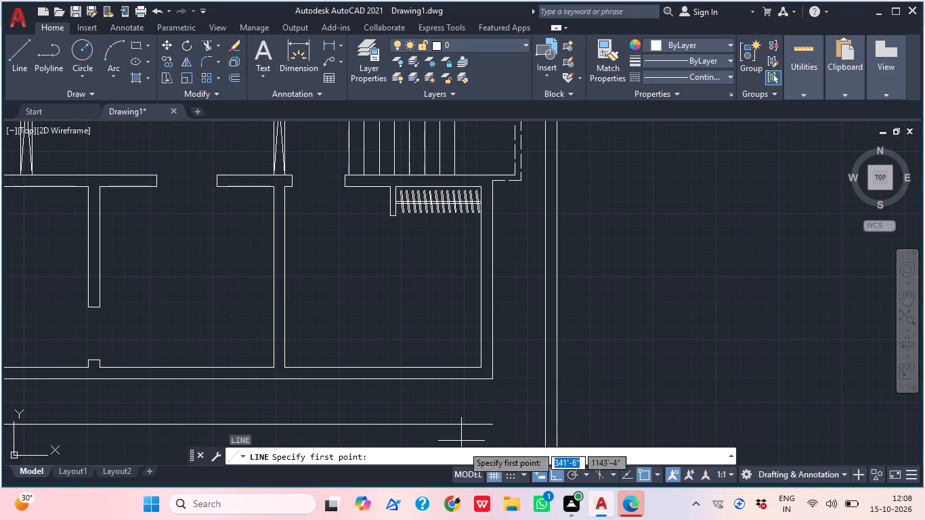
{"action": "left_click", "coordinate": [490, 425]}
{"action": "left_click", "coordinate": [494, 381]}
{"action": "middle_click_drag", "start_coordinate": [518, 323], "coordinate": [577, 310]}
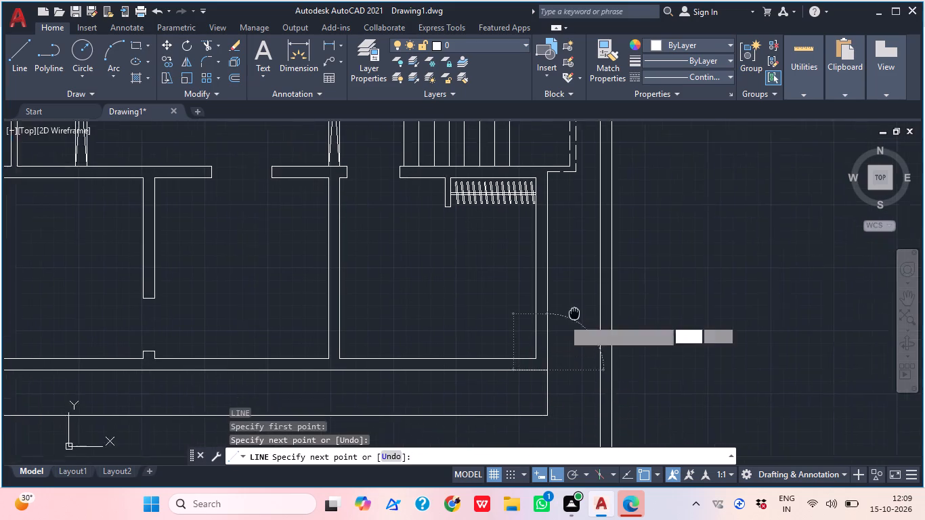
{"action": "middle_click_drag", "start_coordinate": [577, 310], "coordinate": [592, 301]}
{"action": "key", "text": "Escape"}
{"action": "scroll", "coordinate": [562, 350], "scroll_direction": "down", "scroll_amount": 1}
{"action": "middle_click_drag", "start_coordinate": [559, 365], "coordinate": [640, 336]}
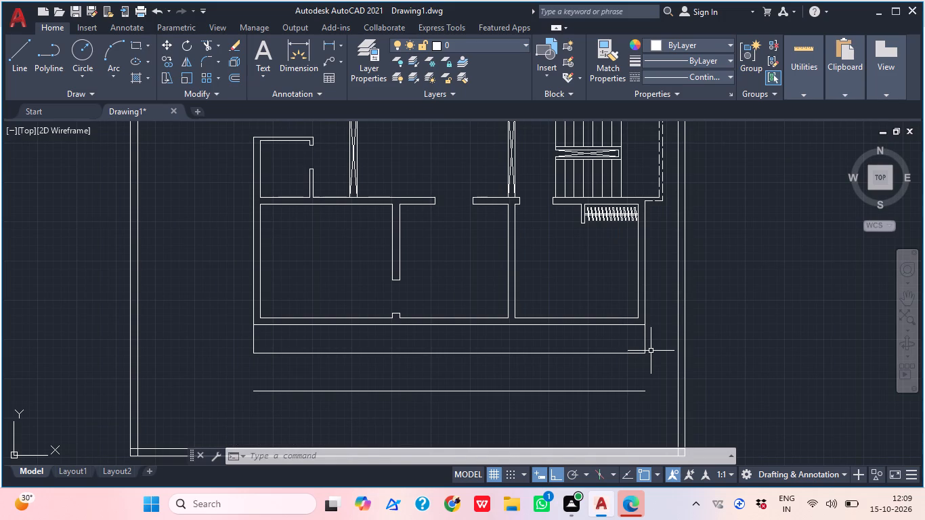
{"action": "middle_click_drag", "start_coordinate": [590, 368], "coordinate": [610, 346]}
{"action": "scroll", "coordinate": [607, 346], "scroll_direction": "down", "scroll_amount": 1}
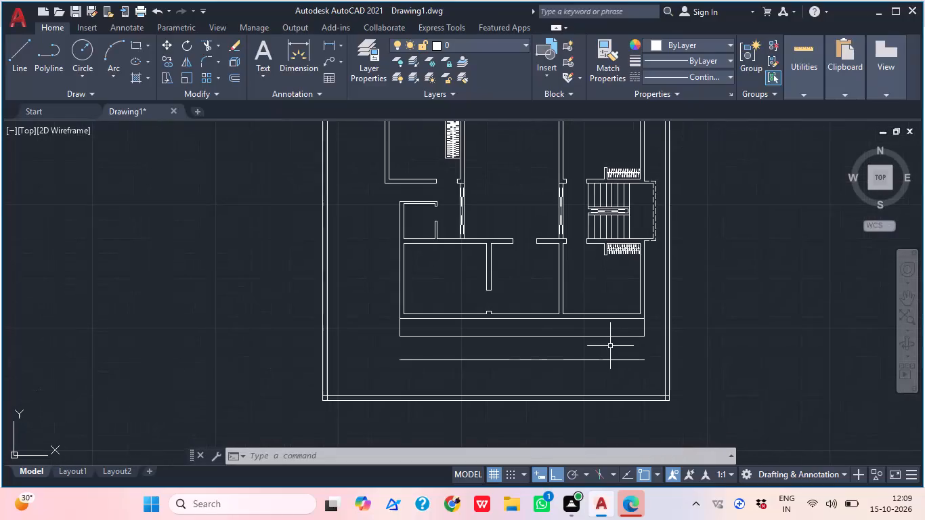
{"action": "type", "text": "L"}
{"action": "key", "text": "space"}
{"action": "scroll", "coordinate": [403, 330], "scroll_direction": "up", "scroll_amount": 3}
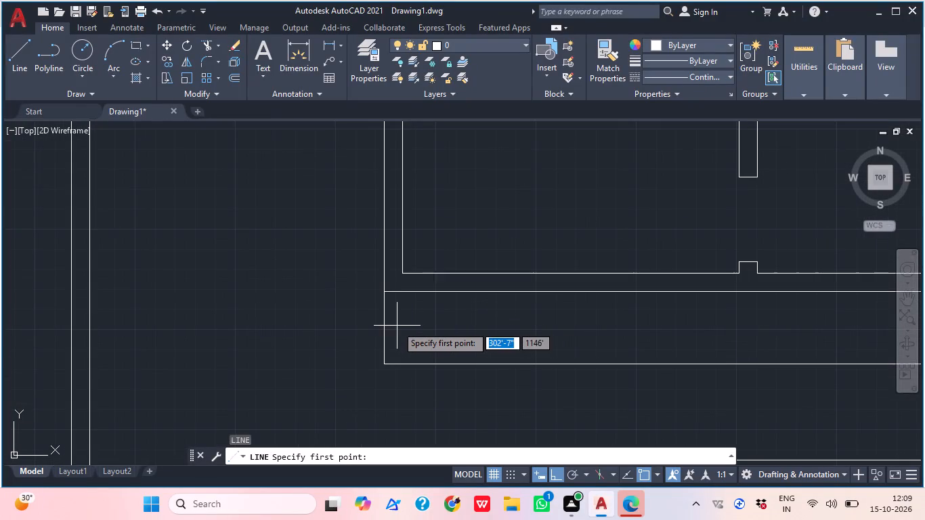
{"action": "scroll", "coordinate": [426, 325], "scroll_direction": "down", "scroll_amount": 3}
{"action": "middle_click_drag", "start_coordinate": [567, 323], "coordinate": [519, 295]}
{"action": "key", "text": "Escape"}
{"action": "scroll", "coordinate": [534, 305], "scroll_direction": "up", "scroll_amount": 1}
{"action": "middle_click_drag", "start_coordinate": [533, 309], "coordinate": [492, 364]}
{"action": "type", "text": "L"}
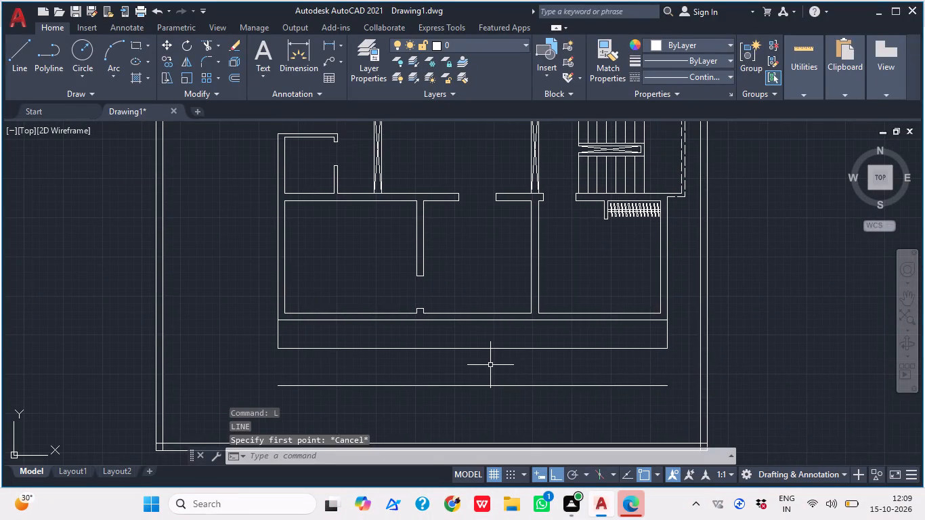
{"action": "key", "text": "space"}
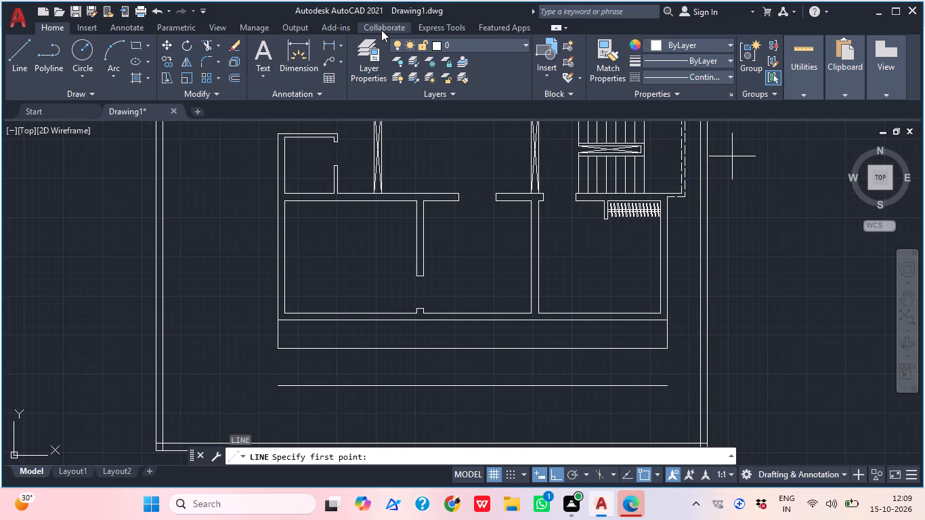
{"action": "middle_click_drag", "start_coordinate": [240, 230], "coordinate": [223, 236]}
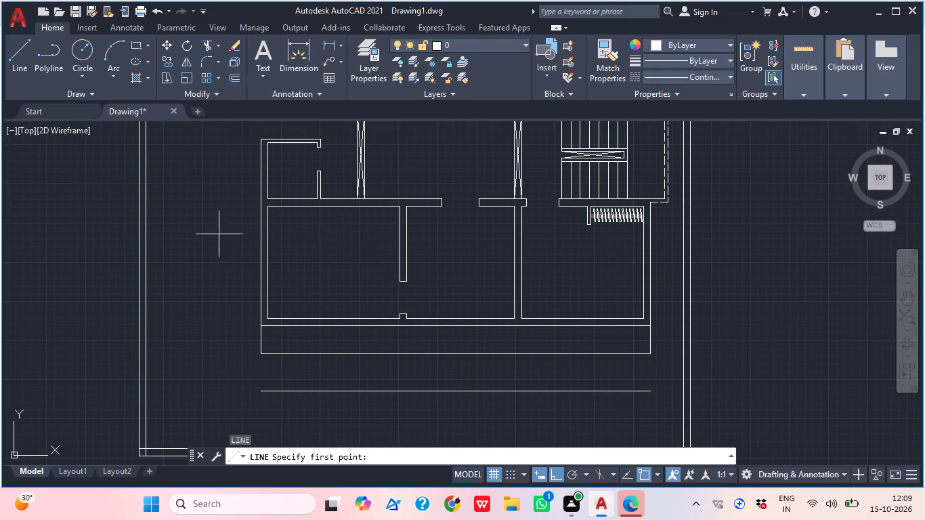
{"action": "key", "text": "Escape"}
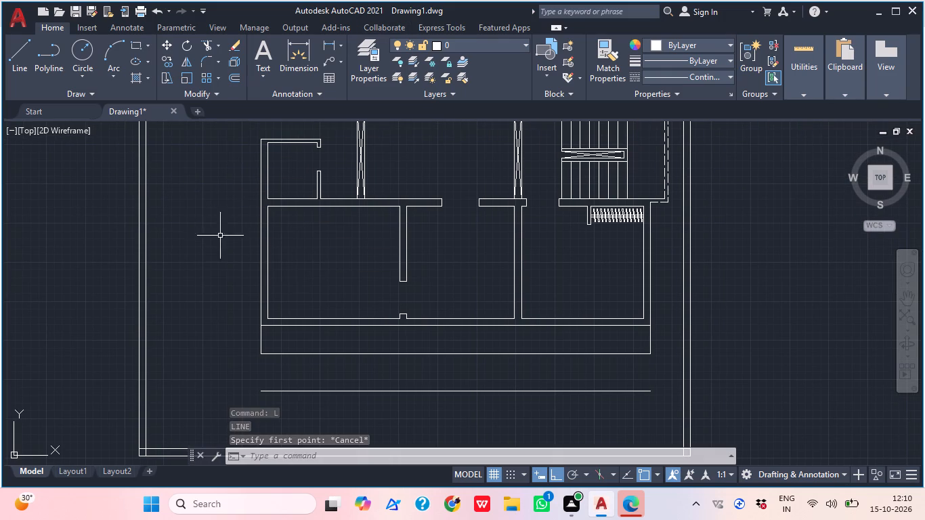
Examine the rooms and wall openings in the upper part of the floor plan.
{"action": "scroll", "coordinate": [475, 210], "scroll_direction": "down", "scroll_amount": 2}
{"action": "middle_click_drag", "start_coordinate": [469, 228], "coordinate": [390, 328]}
{"action": "middle_click_drag", "start_coordinate": [379, 264], "coordinate": [377, 309]}
{"action": "scroll", "coordinate": [297, 209], "scroll_direction": "up", "scroll_amount": 1}
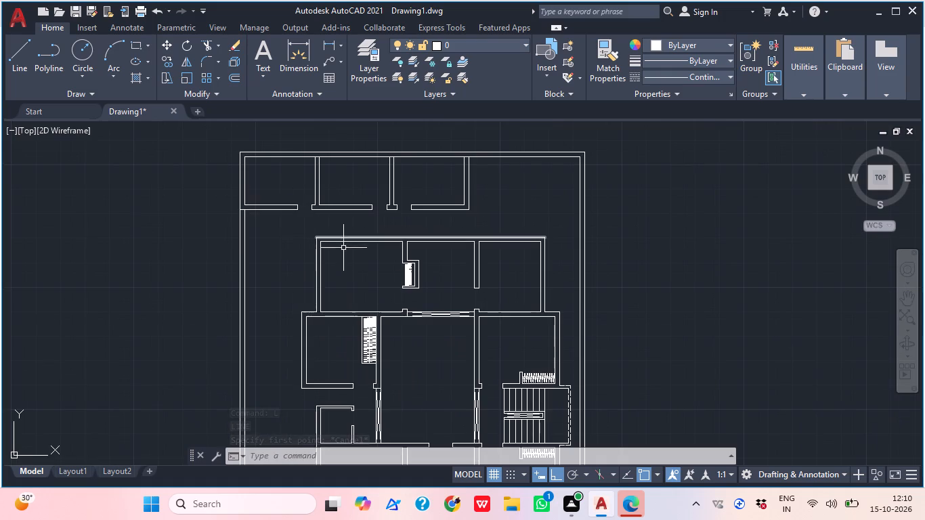
{"action": "middle_click_drag", "start_coordinate": [373, 272], "coordinate": [359, 267]}
{"action": "scroll", "coordinate": [390, 228], "scroll_direction": "up", "scroll_amount": 2}
{"action": "middle_click_drag", "start_coordinate": [428, 275], "coordinate": [387, 273]}
{"action": "scroll", "coordinate": [438, 295], "scroll_direction": "down", "scroll_amount": 1}
{"action": "middle_click_drag", "start_coordinate": [450, 306], "coordinate": [437, 207]}
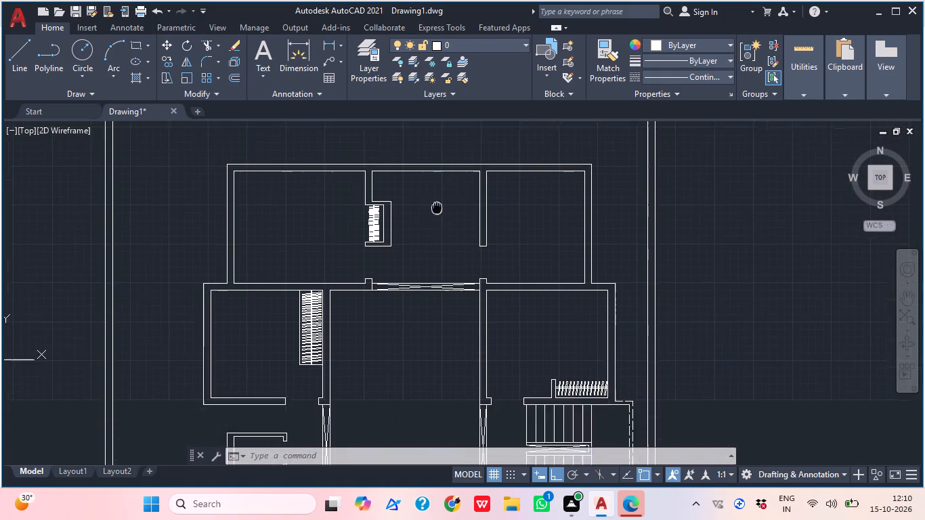
{"action": "middle_click_drag", "start_coordinate": [437, 207], "coordinate": [443, 194]}
{"action": "middle_click_drag", "start_coordinate": [458, 316], "coordinate": [444, 267]}
{"action": "middle_click_drag", "start_coordinate": [397, 291], "coordinate": [446, 374]}
{"action": "scroll", "coordinate": [407, 310], "scroll_direction": "down", "scroll_amount": 1}
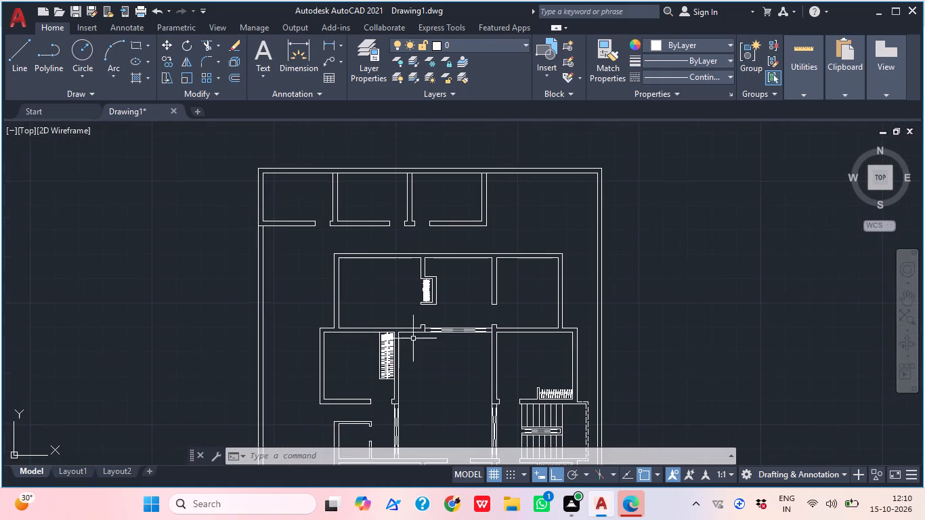
{"action": "scroll", "coordinate": [344, 288], "scroll_direction": "up", "scroll_amount": 1}
{"action": "middle_click_drag", "start_coordinate": [368, 313], "coordinate": [334, 377]}
Insert the recent Door - Imperial block in the empty space to the right of the floor plan.
{"action": "scroll", "coordinate": [421, 305], "scroll_direction": "down", "scroll_amount": 2}
{"action": "middle_click_drag", "start_coordinate": [516, 341], "coordinate": [417, 343]}
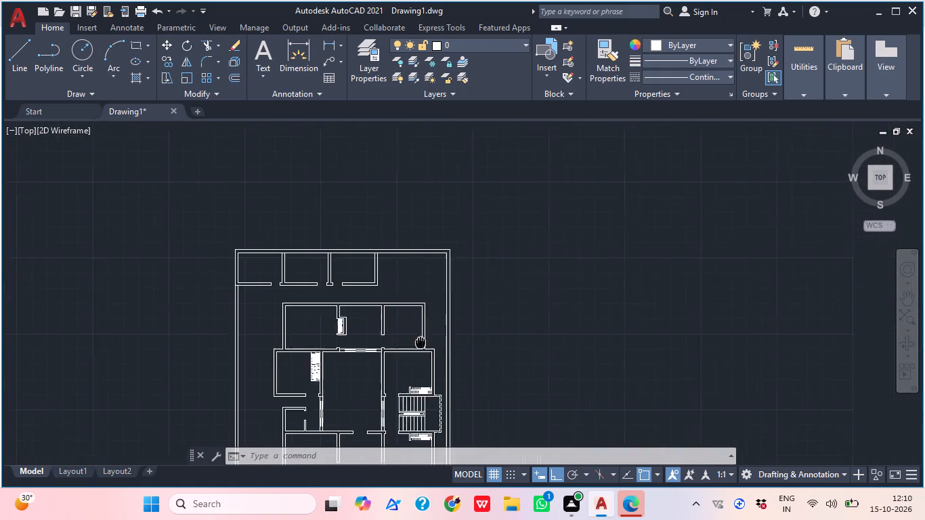
{"action": "middle_click_drag", "start_coordinate": [417, 343], "coordinate": [370, 344]}
{"action": "type", "text": "I"}
{"action": "key", "text": "space"}
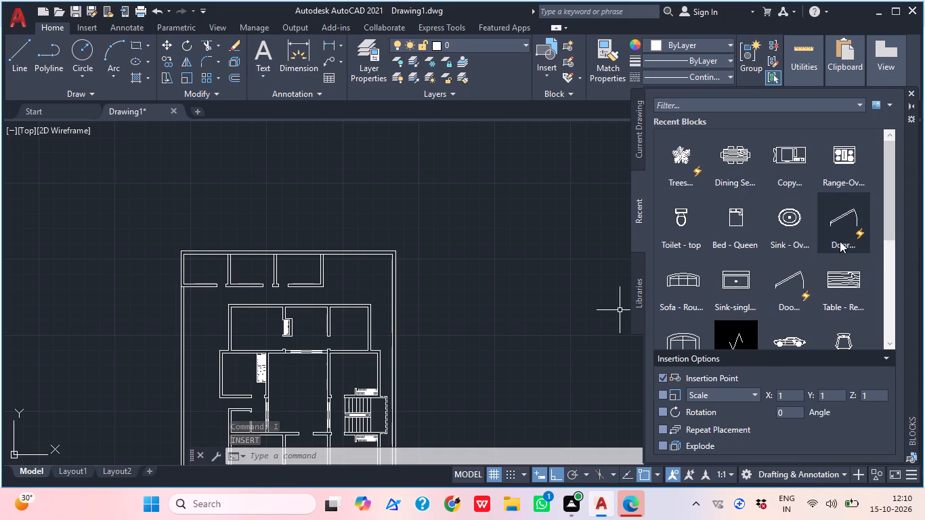
{"action": "left_click_drag", "start_coordinate": [837, 237], "coordinate": [496, 312]}
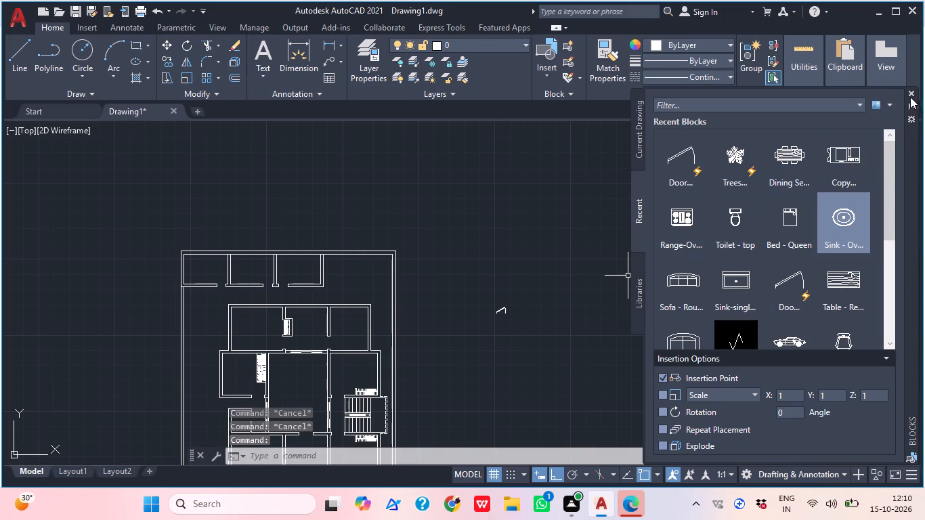
{"action": "left_click", "coordinate": [913, 91]}
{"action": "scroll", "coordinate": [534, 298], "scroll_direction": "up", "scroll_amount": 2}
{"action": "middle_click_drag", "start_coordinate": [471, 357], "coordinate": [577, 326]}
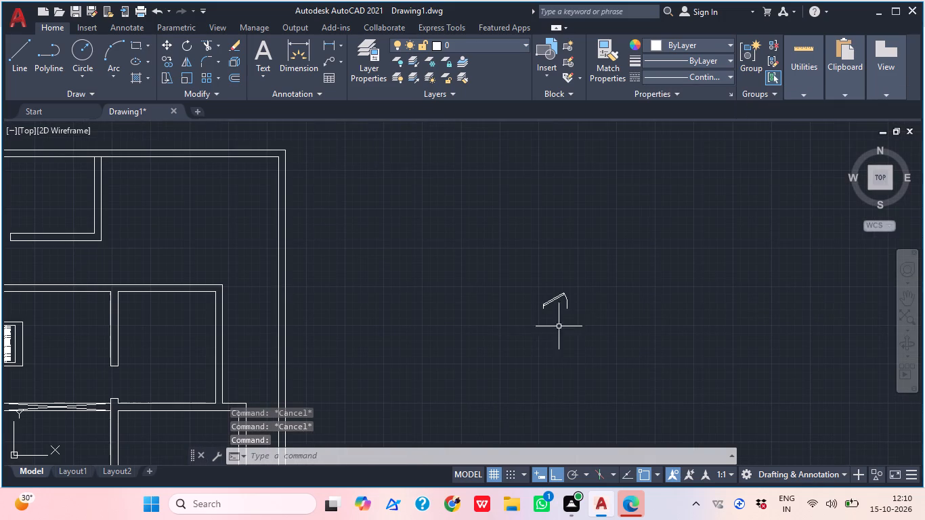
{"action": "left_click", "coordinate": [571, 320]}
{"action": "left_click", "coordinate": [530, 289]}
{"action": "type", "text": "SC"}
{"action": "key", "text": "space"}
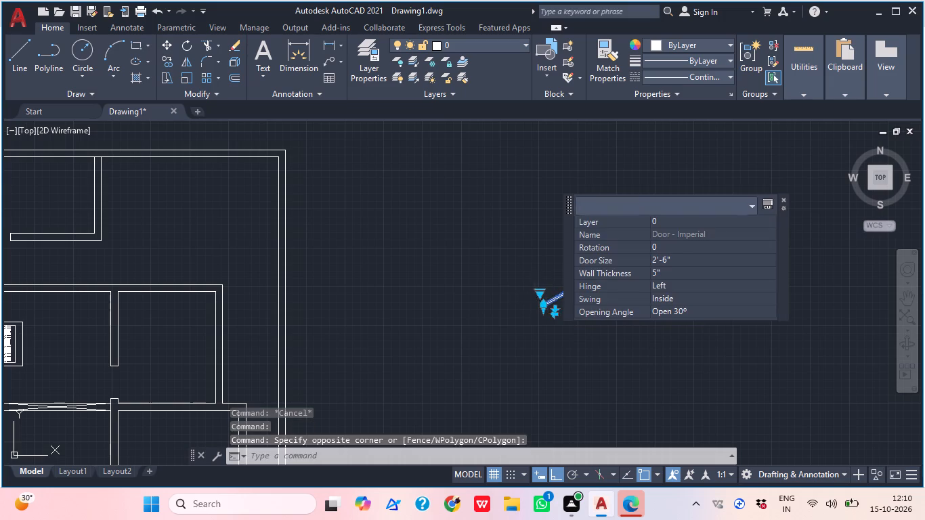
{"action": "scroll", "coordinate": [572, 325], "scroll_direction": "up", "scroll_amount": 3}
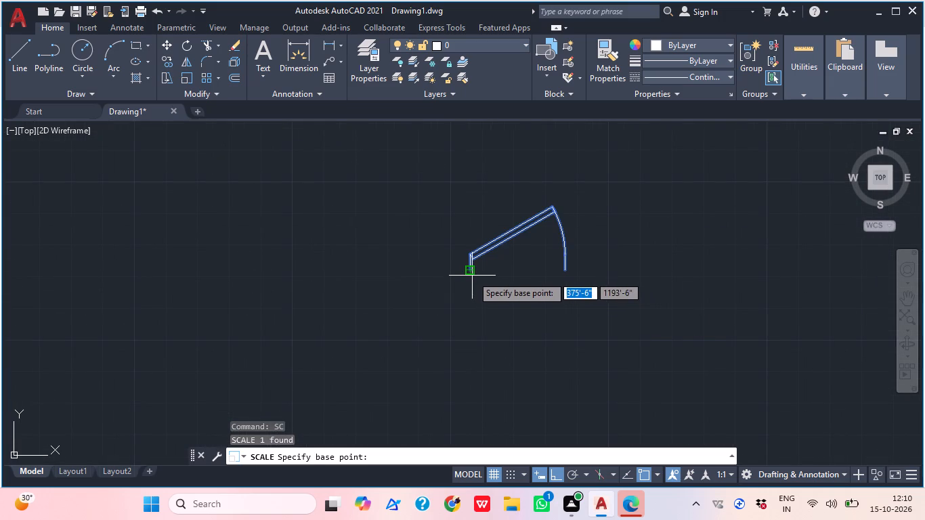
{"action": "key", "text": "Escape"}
Set the opening angle of the inserted Door - Imperial block to Open 90º.
{"action": "left_click", "coordinate": [550, 277]}
{"action": "left_click", "coordinate": [461, 238]}
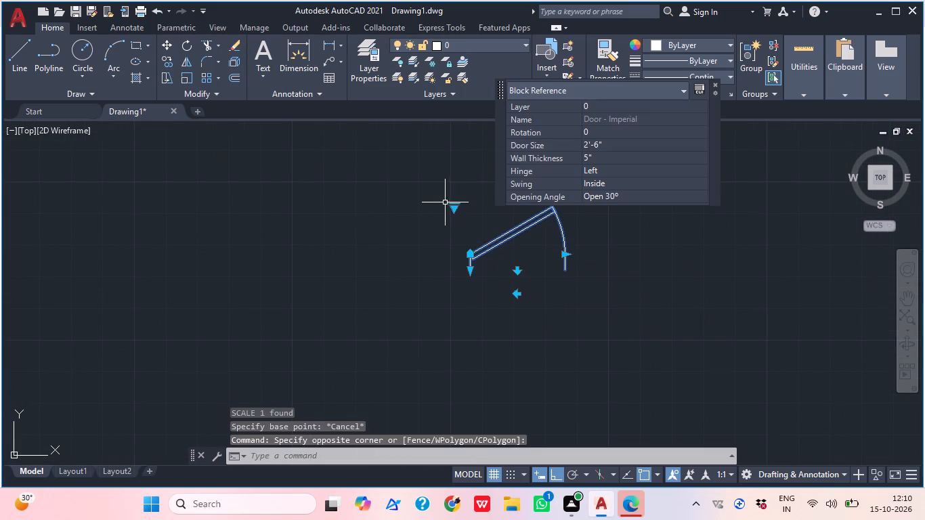
{"action": "left_click", "coordinate": [454, 206]}
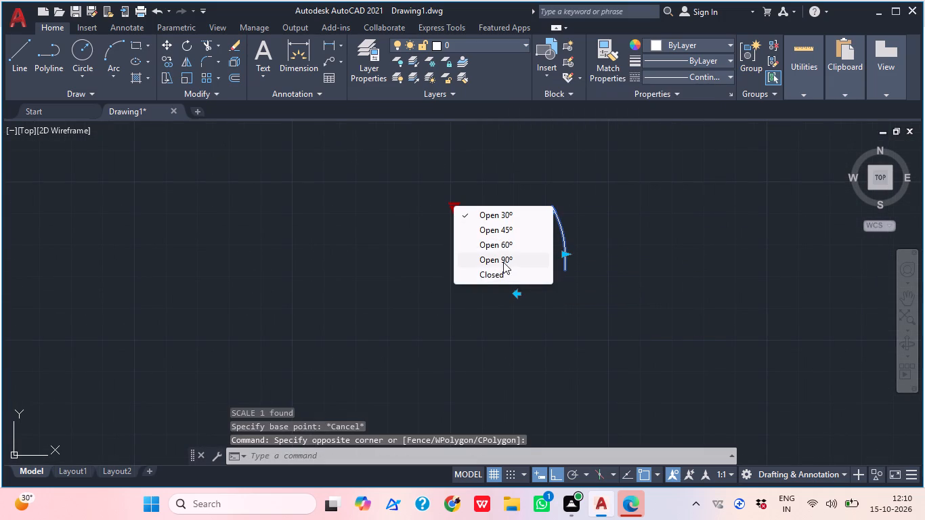
{"action": "left_click", "coordinate": [502, 261]}
{"action": "scroll", "coordinate": [514, 238], "scroll_direction": "down", "scroll_amount": 4}
{"action": "key", "text": "Escape"}
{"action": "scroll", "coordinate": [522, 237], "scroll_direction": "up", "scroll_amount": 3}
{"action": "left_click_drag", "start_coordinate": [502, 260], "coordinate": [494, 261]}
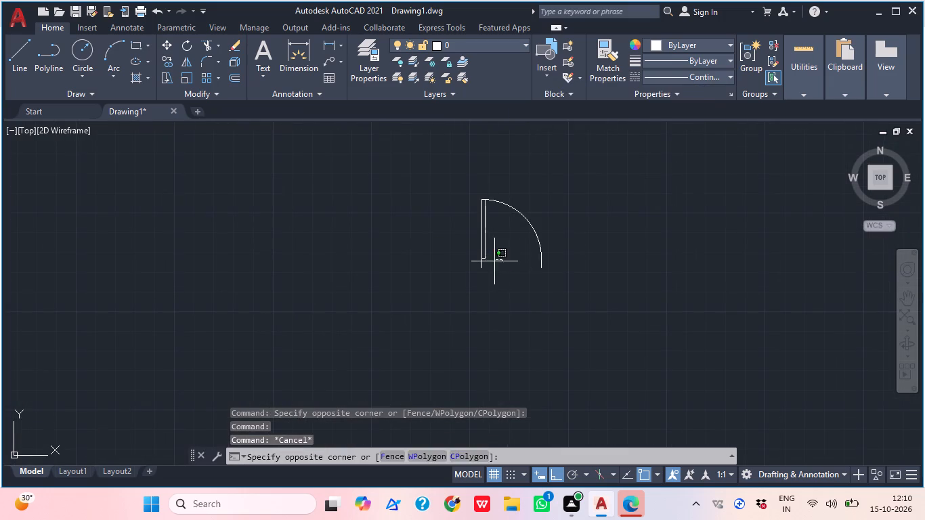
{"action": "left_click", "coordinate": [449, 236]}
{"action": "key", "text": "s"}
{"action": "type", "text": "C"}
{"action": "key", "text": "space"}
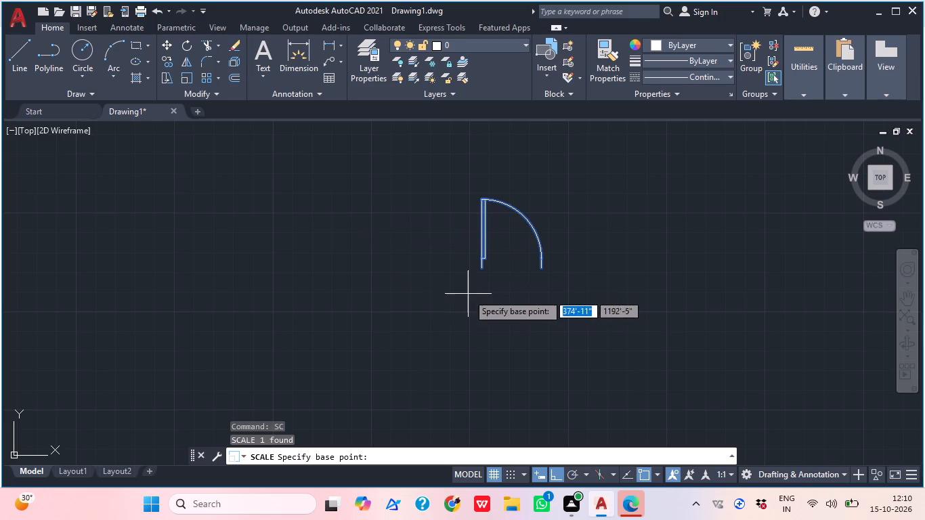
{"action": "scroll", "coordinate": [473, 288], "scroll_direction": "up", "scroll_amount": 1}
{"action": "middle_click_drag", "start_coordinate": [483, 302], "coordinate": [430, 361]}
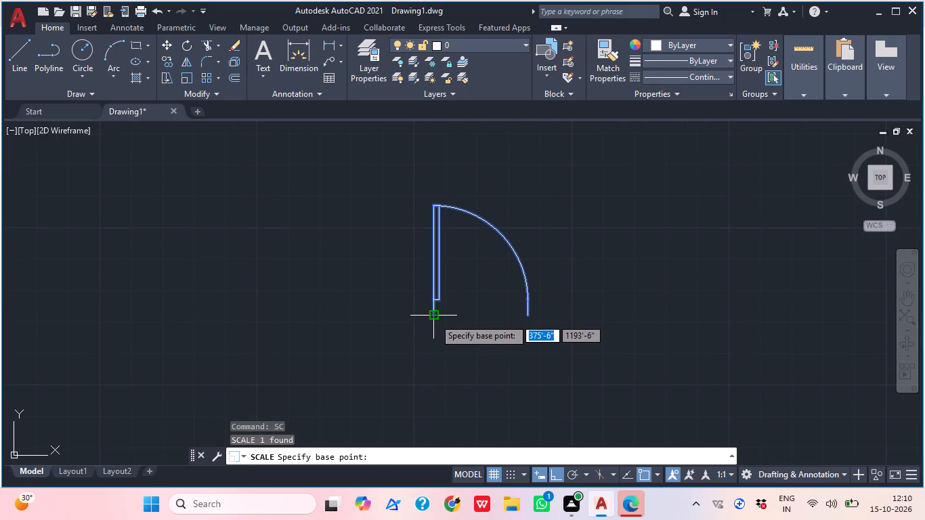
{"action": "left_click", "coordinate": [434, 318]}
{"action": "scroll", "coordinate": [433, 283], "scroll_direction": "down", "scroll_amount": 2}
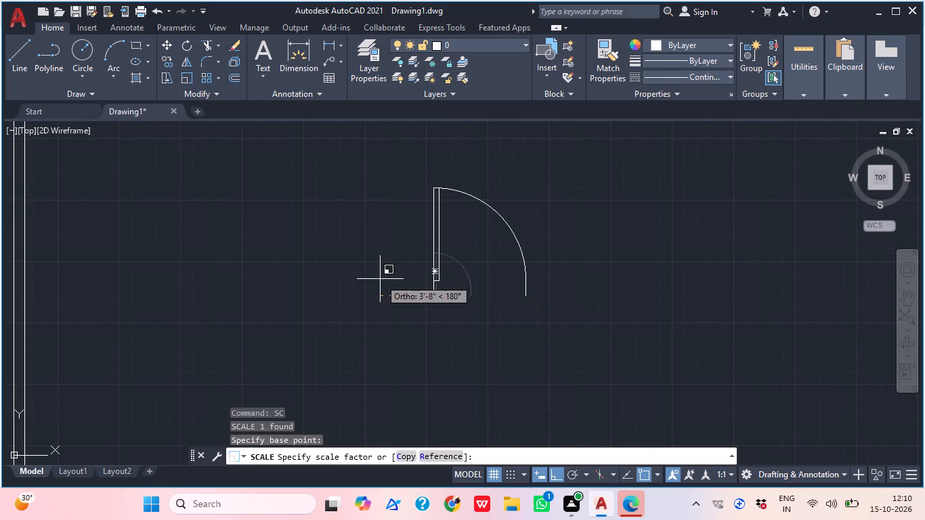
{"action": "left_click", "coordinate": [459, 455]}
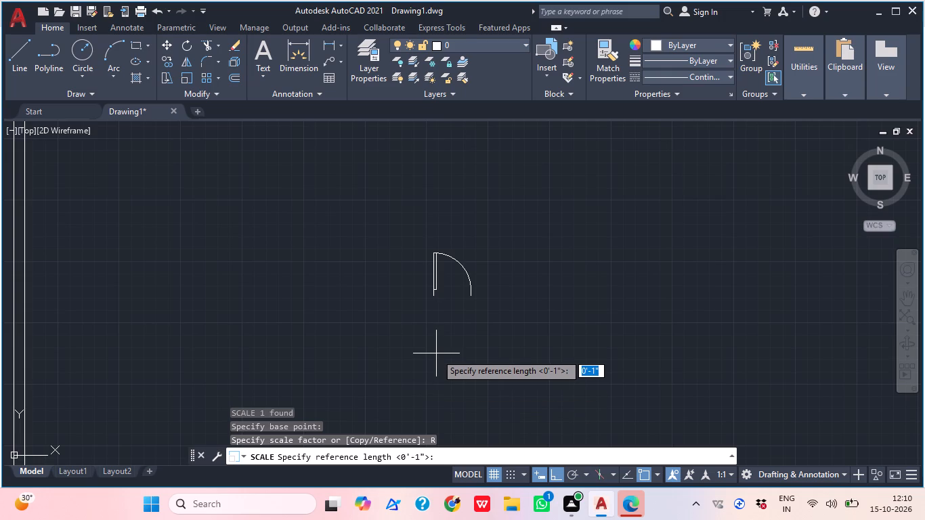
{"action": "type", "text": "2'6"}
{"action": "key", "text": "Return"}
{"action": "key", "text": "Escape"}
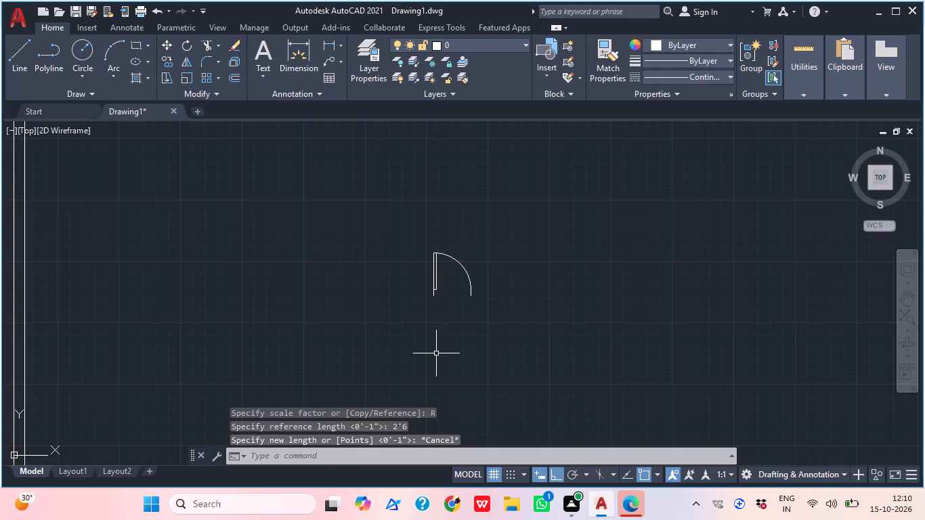
Scale the door block by reference from its lower hinge-side end, taking its opening width as reference and 2'6" as new length.
{"action": "scroll", "coordinate": [447, 286], "scroll_direction": "up", "scroll_amount": 2}
{"action": "left_click", "coordinate": [412, 324]}
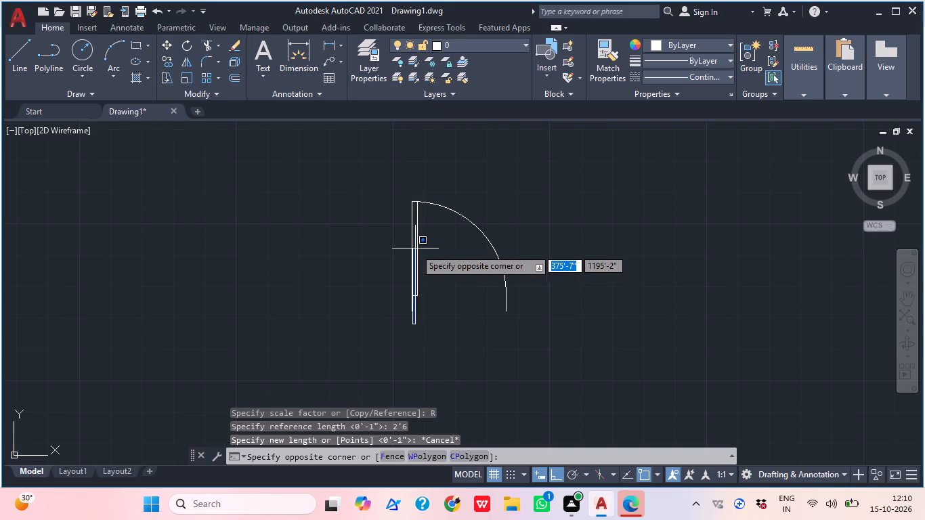
{"action": "left_click", "coordinate": [415, 248]}
{"action": "left_click", "coordinate": [432, 286]}
{"action": "left_click", "coordinate": [394, 257]}
{"action": "type", "text": "SC"}
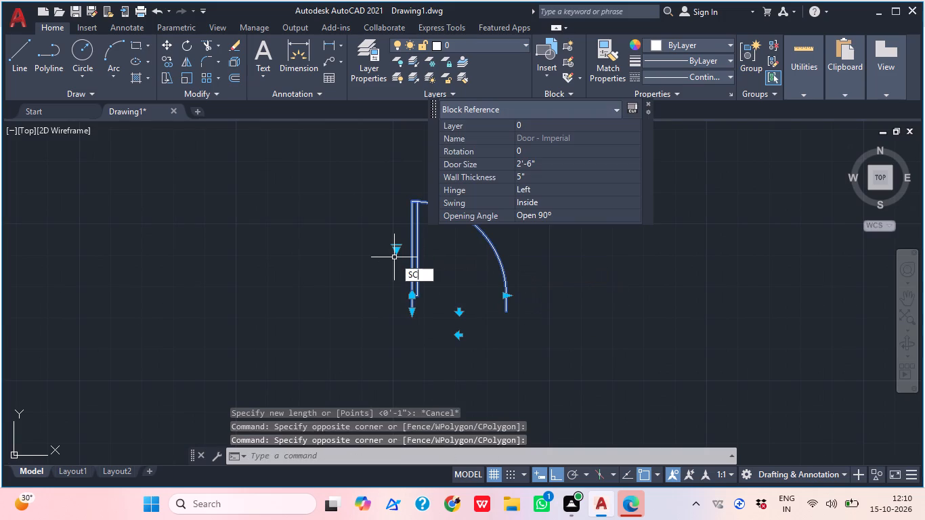
{"action": "key", "text": "space"}
{"action": "left_click", "coordinate": [411, 317]}
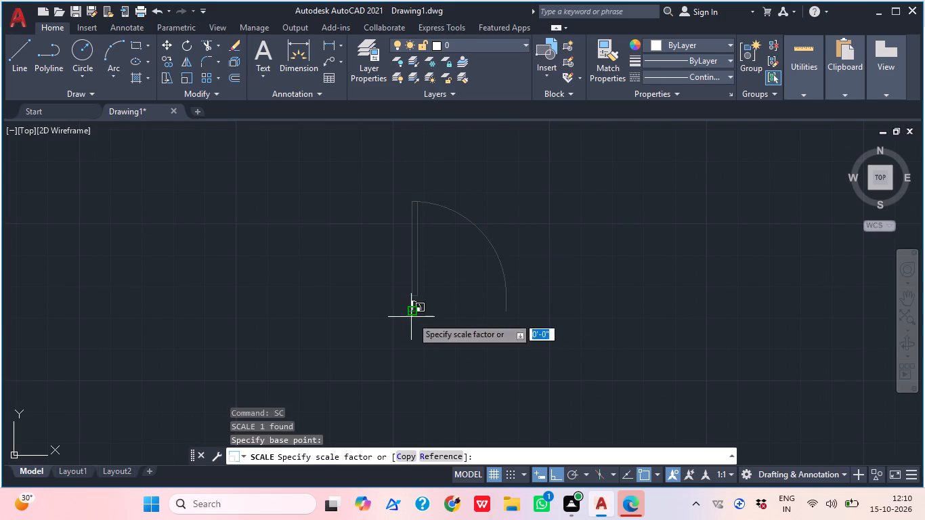
{"action": "left_click", "coordinate": [440, 458]}
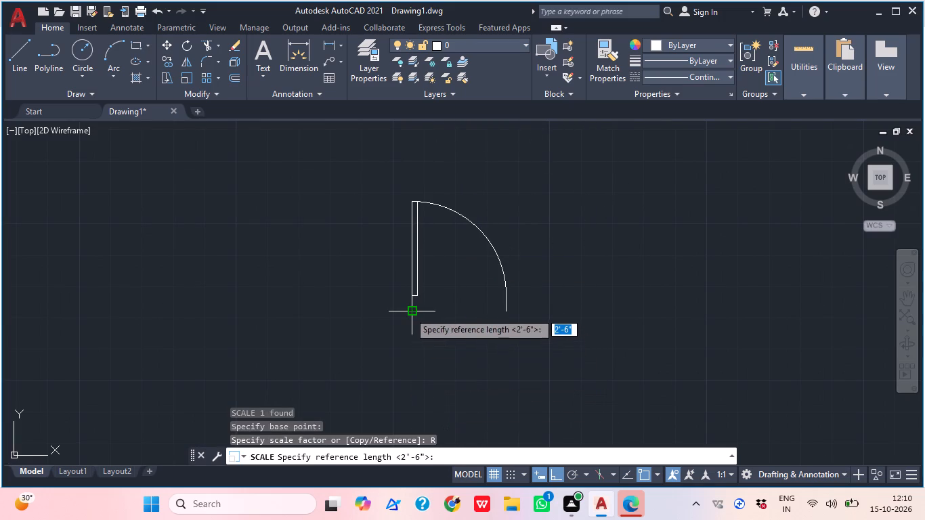
{"action": "left_click", "coordinate": [409, 312]}
{"action": "left_click", "coordinate": [509, 313]}
{"action": "type", "text": "2'6\""}
{"action": "key", "text": "Return"}
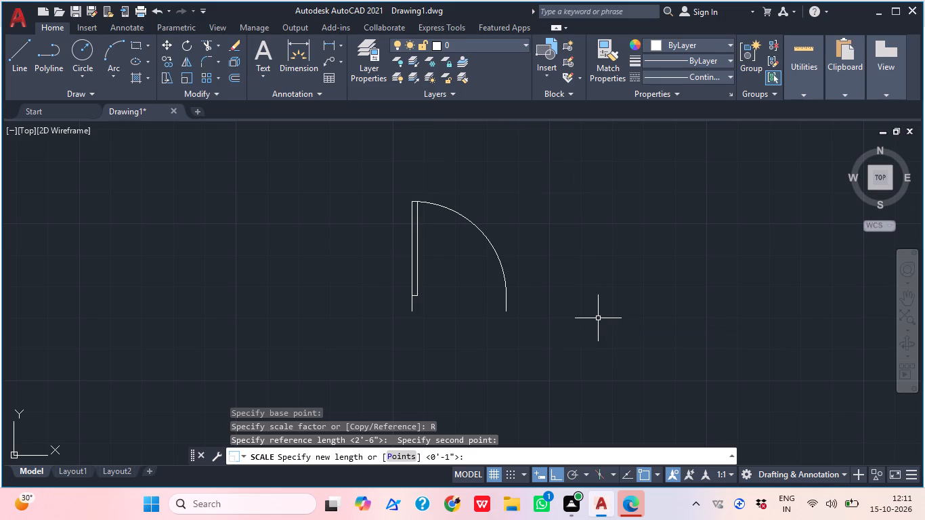
Mirror the door block about a vertical line through its hinge side, keeping the original.
{"action": "middle_click_drag", "start_coordinate": [600, 299], "coordinate": [747, 340]}
{"action": "left_click", "coordinate": [616, 349]}
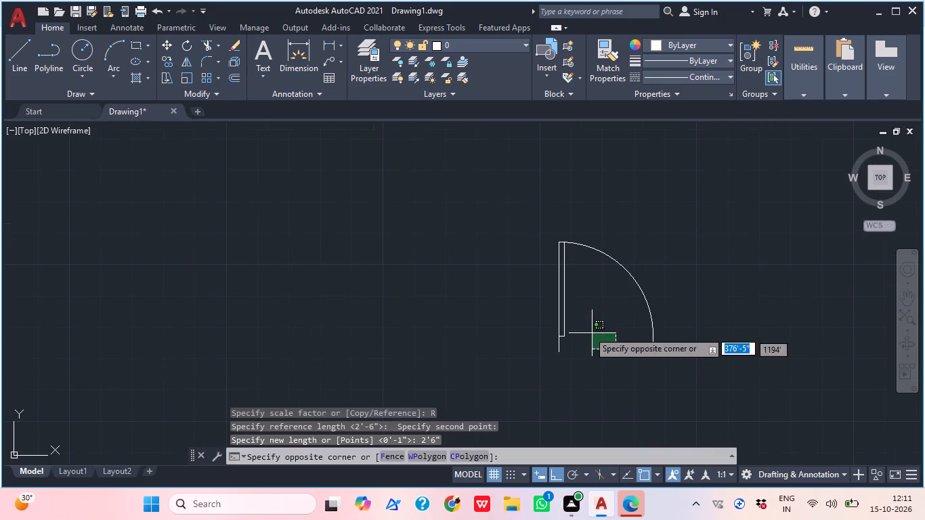
{"action": "left_click", "coordinate": [536, 317]}
{"action": "key", "text": "m"}
{"action": "key", "text": "i"}
{"action": "key", "text": "space"}
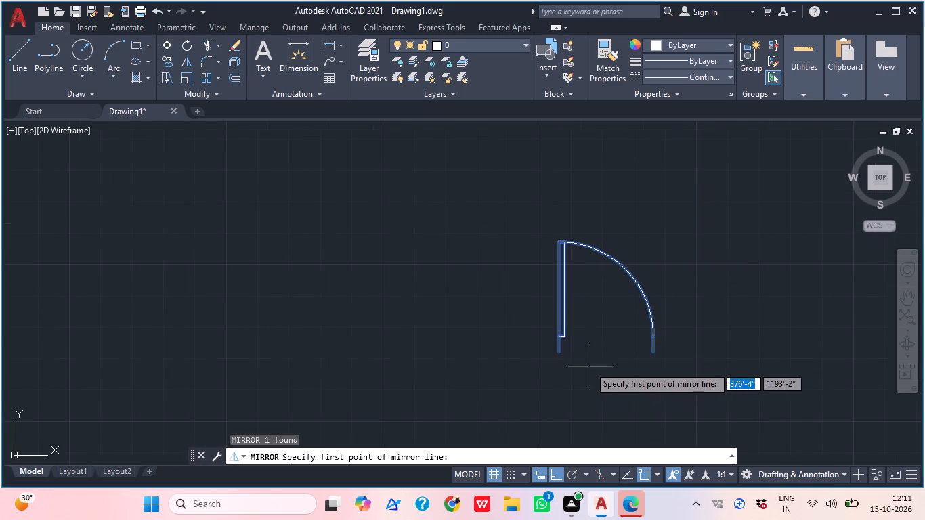
{"action": "left_click", "coordinate": [558, 357]}
{"action": "left_click", "coordinate": [546, 188]}
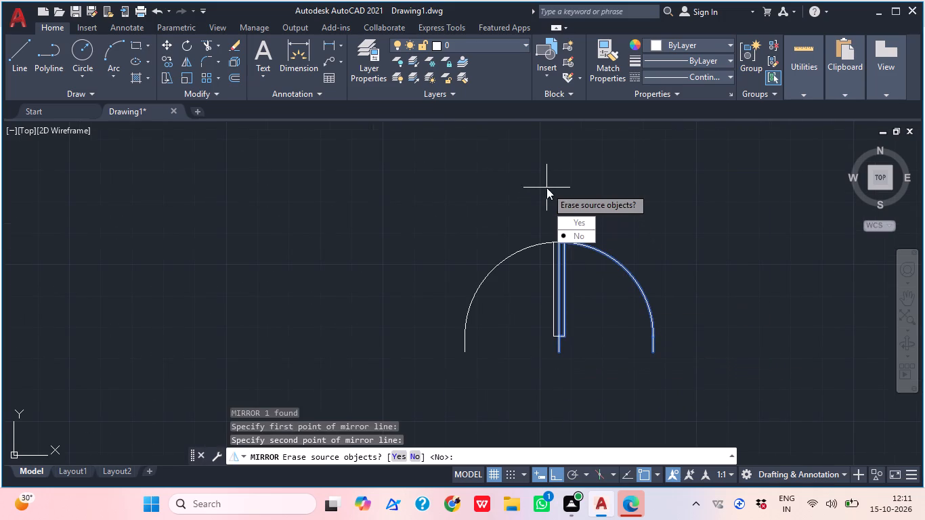
{"action": "left_click_drag", "start_coordinate": [586, 238], "coordinate": [546, 188]}
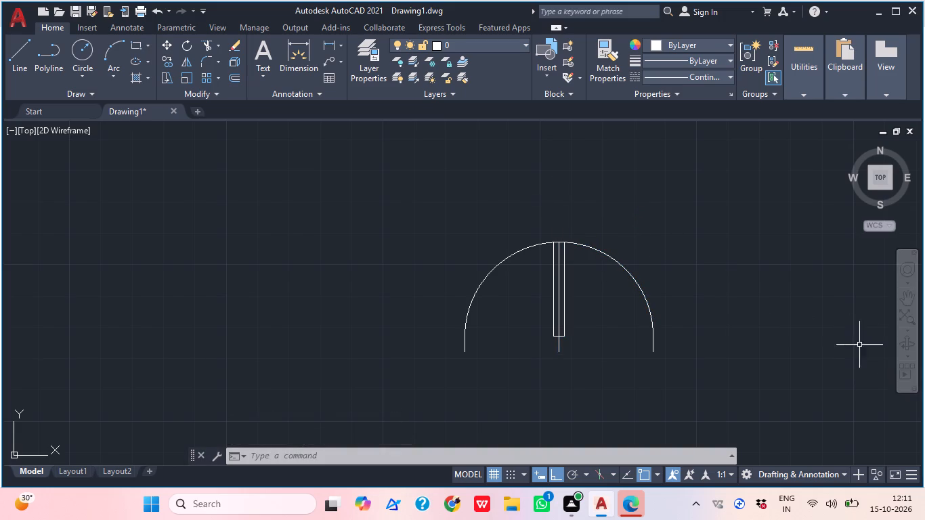
Copy the mirrored left-hand door from its lower hinge-side end to the empty space above the door pair.
{"action": "middle_click_drag", "start_coordinate": [747, 329], "coordinate": [745, 308]}
{"action": "left_click", "coordinate": [498, 265]}
{"action": "left_click", "coordinate": [463, 243]}
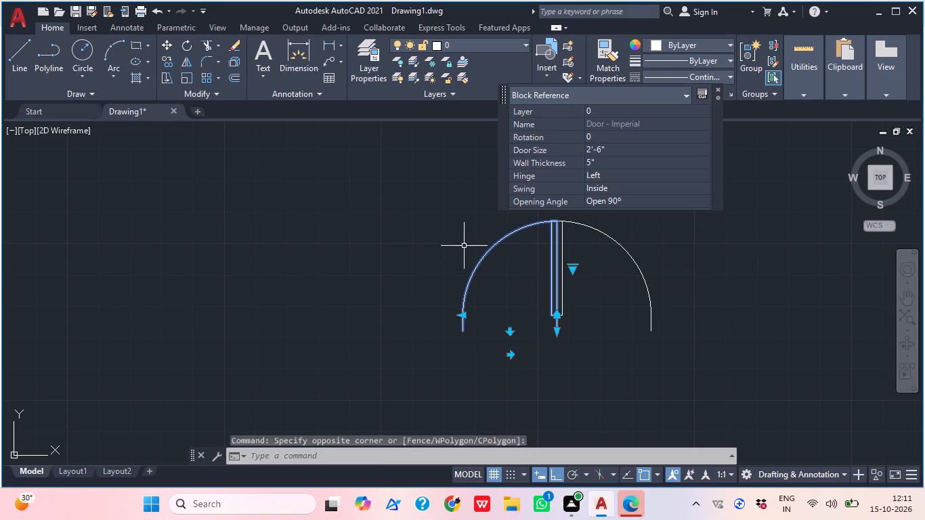
{"action": "key", "text": "c"}
{"action": "key", "text": "o"}
{"action": "type", "text": "P"}
{"action": "key", "text": "space"}
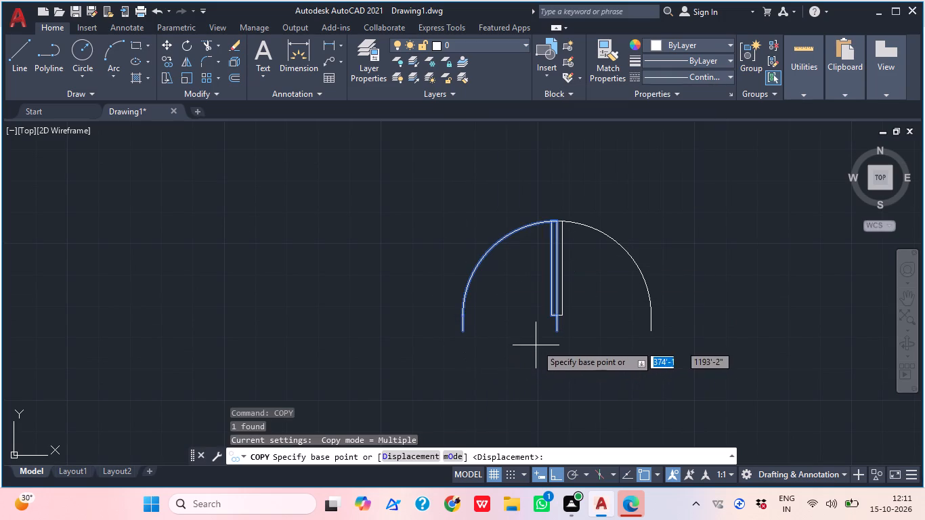
{"action": "left_click", "coordinate": [560, 331]}
{"action": "scroll", "coordinate": [579, 203], "scroll_direction": "down", "scroll_amount": 3}
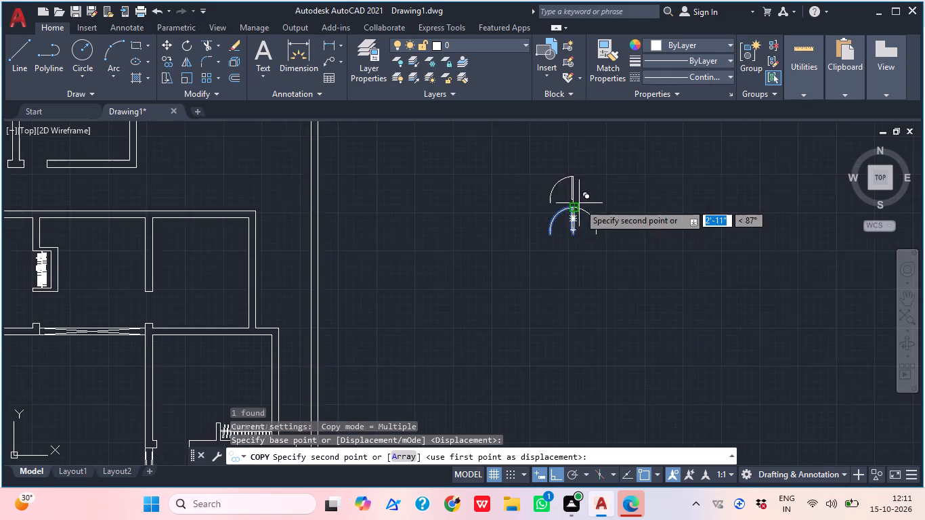
{"action": "middle_click_drag", "start_coordinate": [575, 216], "coordinate": [548, 437]}
{"action": "left_click", "coordinate": [541, 381]}
{"action": "middle_click_drag", "start_coordinate": [554, 364], "coordinate": [618, 320]}
{"action": "key", "text": "Escape"}
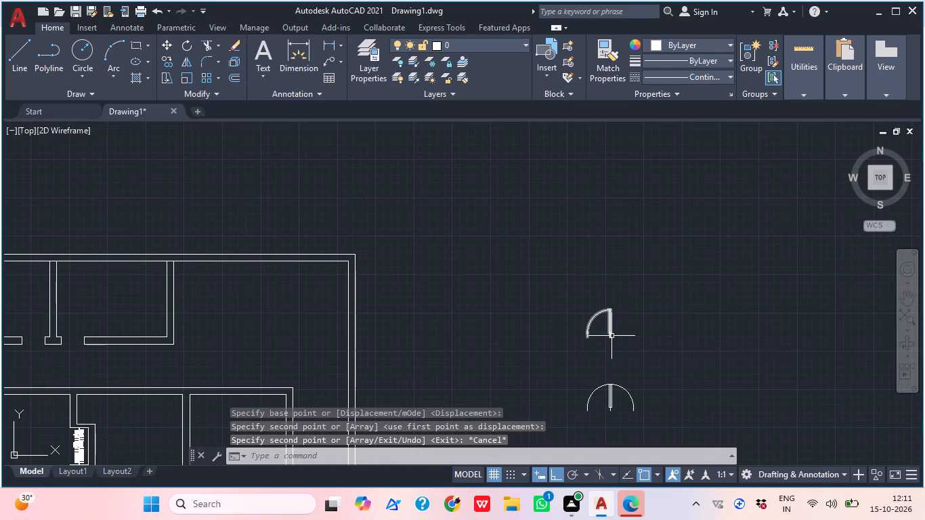
Scale the copied door by reference from its lower hinge-side end, taking its opening width as reference and 3'6" as new length.
{"action": "left_click", "coordinate": [594, 329]}
{"action": "left_click", "coordinate": [565, 311]}
{"action": "key", "text": "d"}
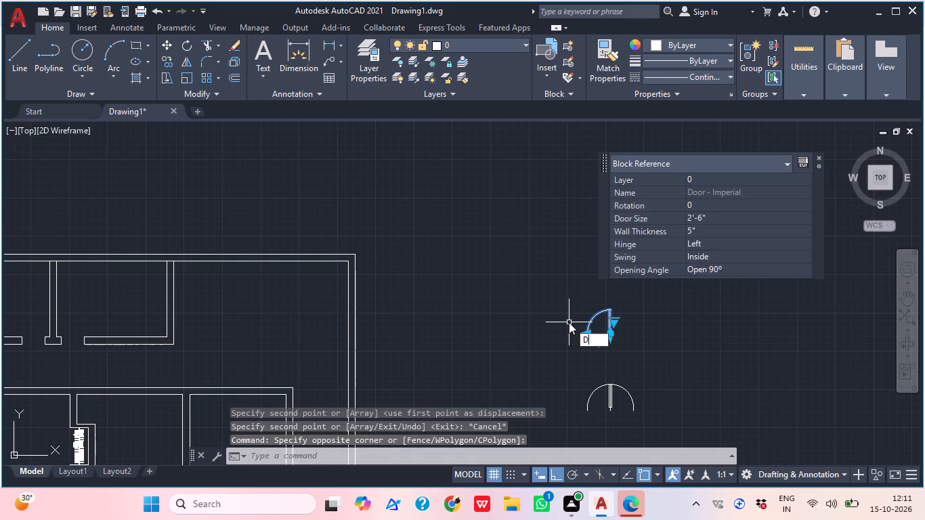
{"action": "key", "text": "BackSpace"}
{"action": "type", "text": "SC"}
{"action": "key", "text": "space"}
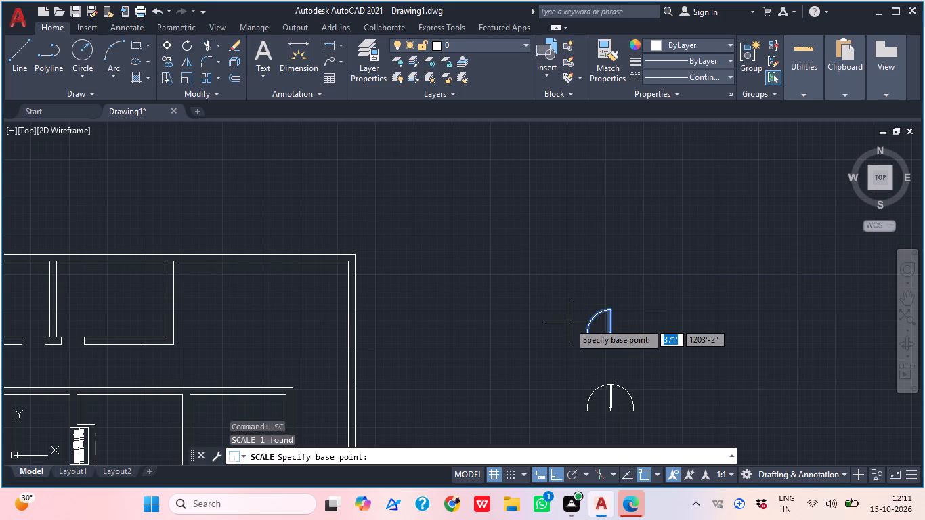
{"action": "scroll", "coordinate": [592, 359], "scroll_direction": "up", "scroll_amount": 2}
{"action": "left_click", "coordinate": [643, 314]}
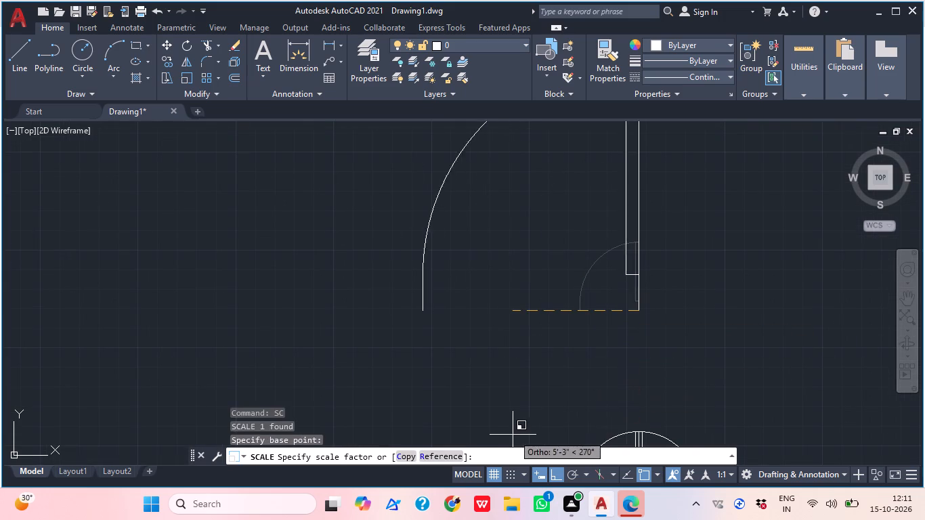
{"action": "left_click", "coordinate": [453, 460]}
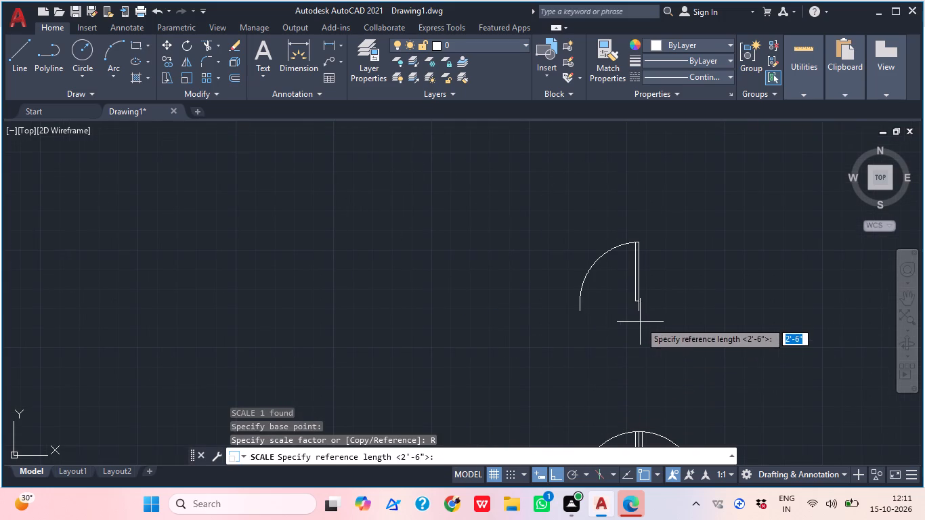
{"action": "left_click", "coordinate": [639, 309]}
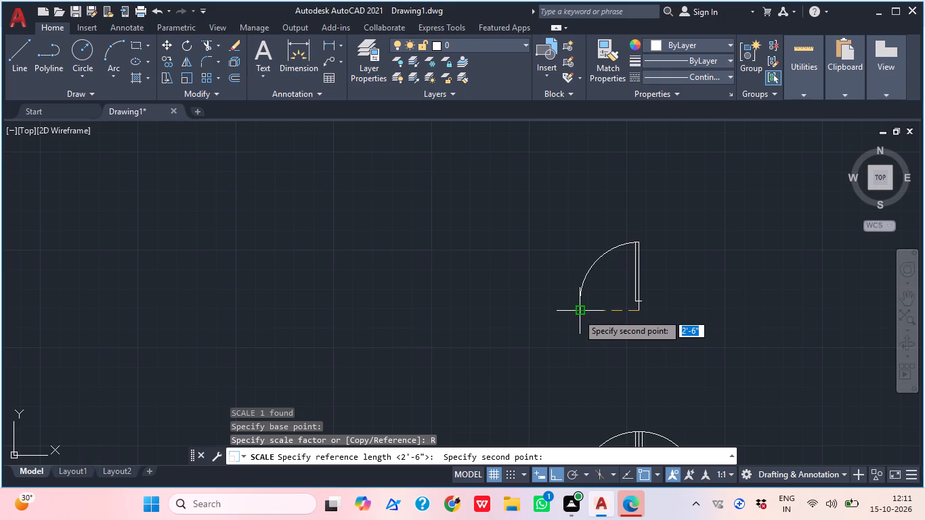
{"action": "left_click", "coordinate": [578, 313]}
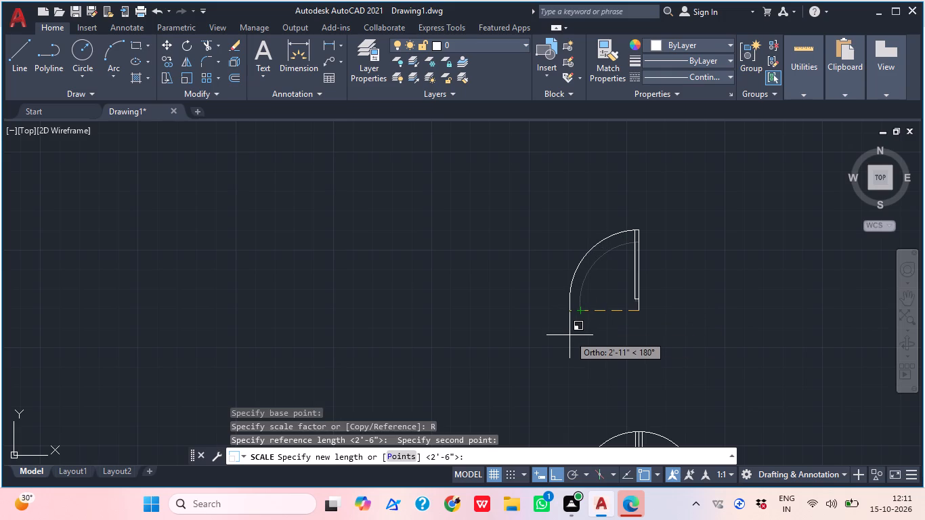
{"action": "type", "text": "3'6\""}
{"action": "key", "text": "Return"}
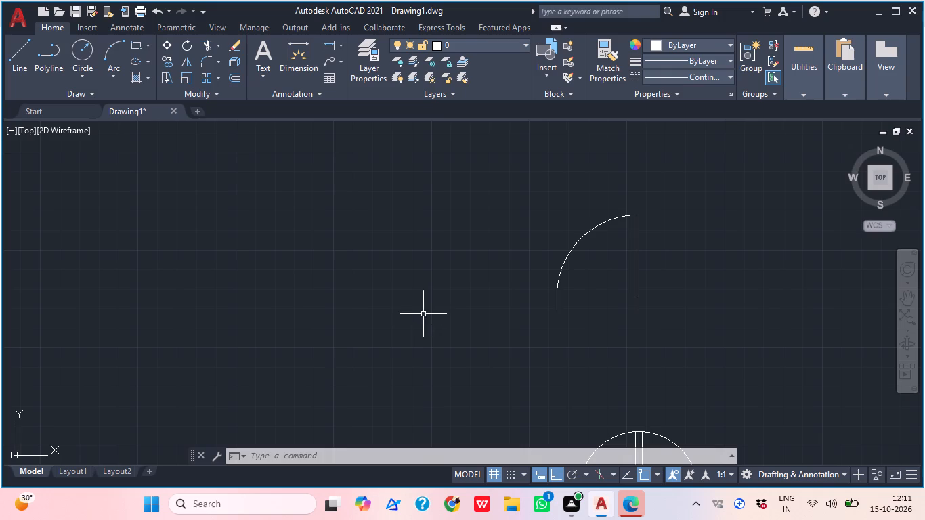
Mirror the 3'6" door about a vertical line through its hinge side, keeping the original.
{"action": "scroll", "coordinate": [584, 360], "scroll_direction": "up", "scroll_amount": 1}
{"action": "middle_click_drag", "start_coordinate": [590, 347], "coordinate": [584, 347]}
{"action": "scroll", "coordinate": [590, 347], "scroll_direction": "up", "scroll_amount": 1}
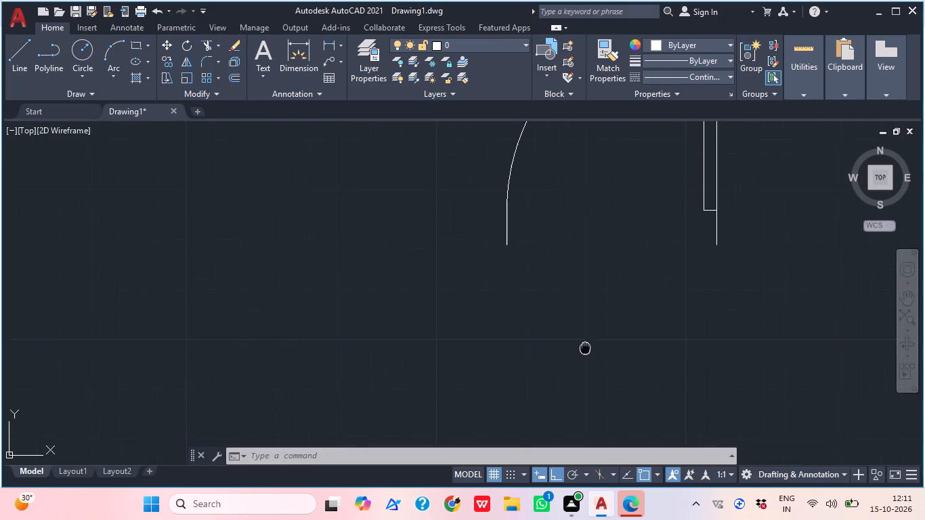
{"action": "middle_click_drag", "start_coordinate": [584, 347], "coordinate": [552, 353]}
{"action": "scroll", "coordinate": [553, 341], "scroll_direction": "down", "scroll_amount": 1}
{"action": "key", "text": "Escape"}
{"action": "scroll", "coordinate": [676, 289], "scroll_direction": "up", "scroll_amount": 1}
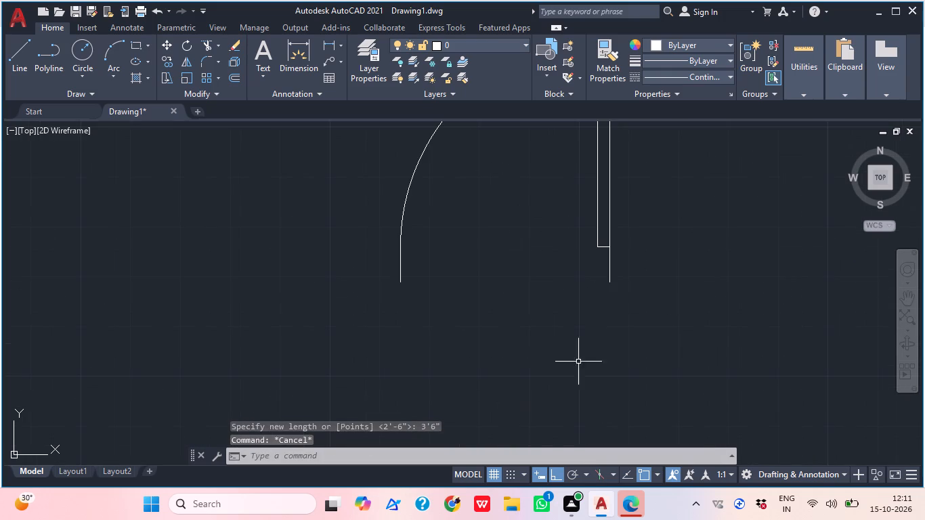
{"action": "scroll", "coordinate": [655, 272], "scroll_direction": "up", "scroll_amount": 1}
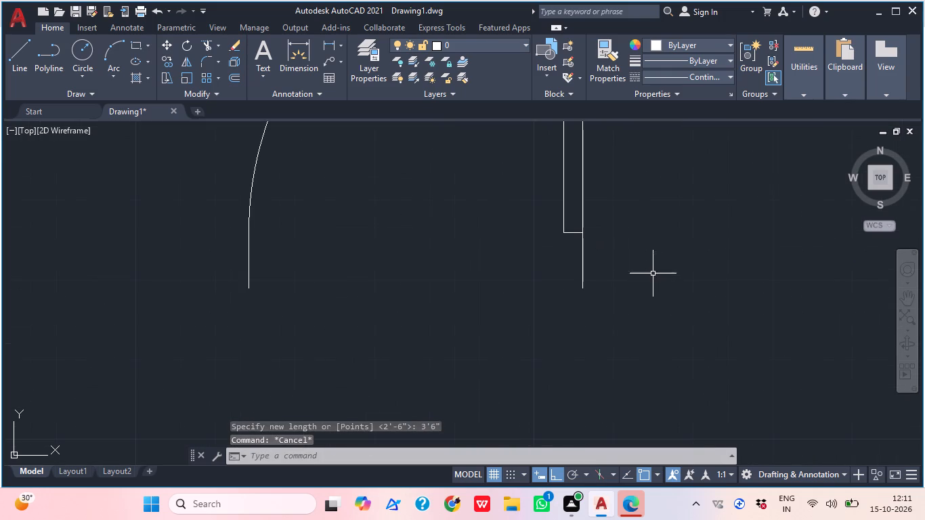
{"action": "left_click", "coordinate": [611, 301]}
{"action": "left_click", "coordinate": [573, 274]}
{"action": "middle_click_drag", "start_coordinate": [559, 326], "coordinate": [542, 355]}
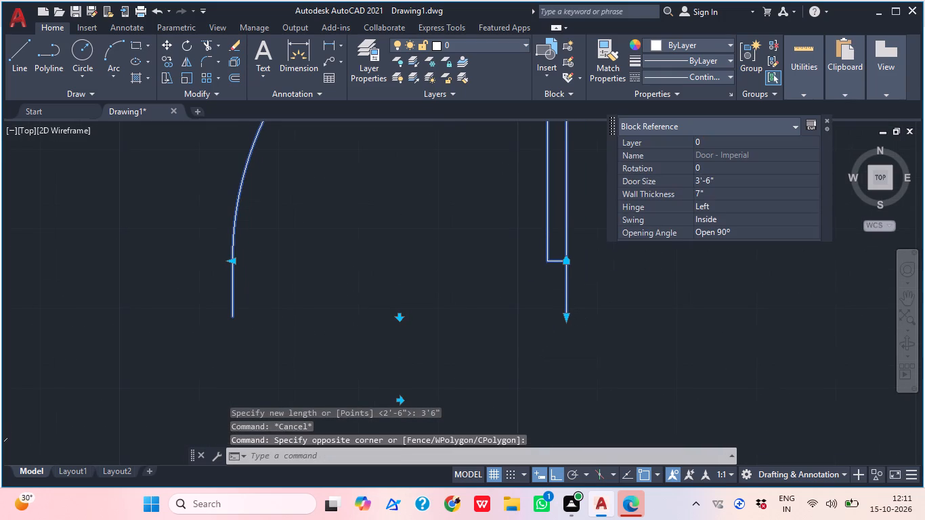
{"action": "type", "text": "MI"}
{"action": "key", "text": "space"}
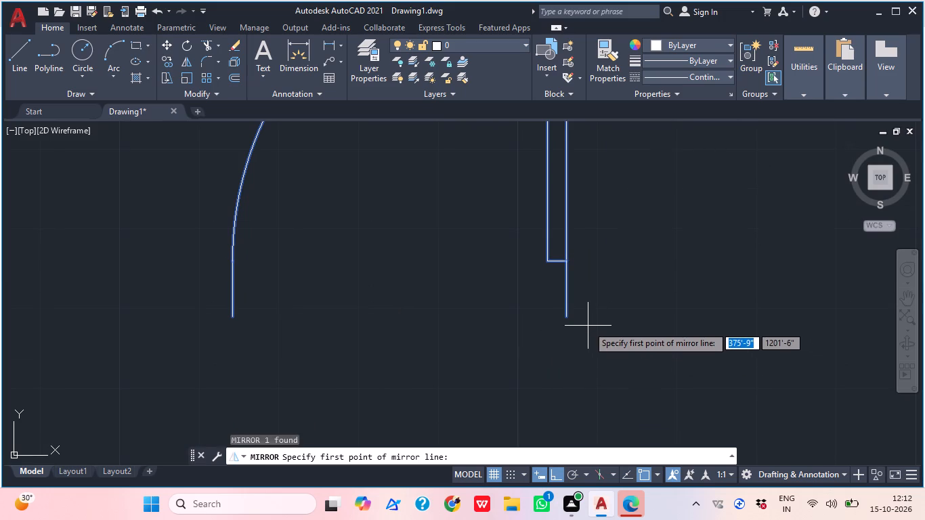
{"action": "left_click", "coordinate": [569, 314]}
{"action": "scroll", "coordinate": [569, 314], "scroll_direction": "down", "scroll_amount": 1}
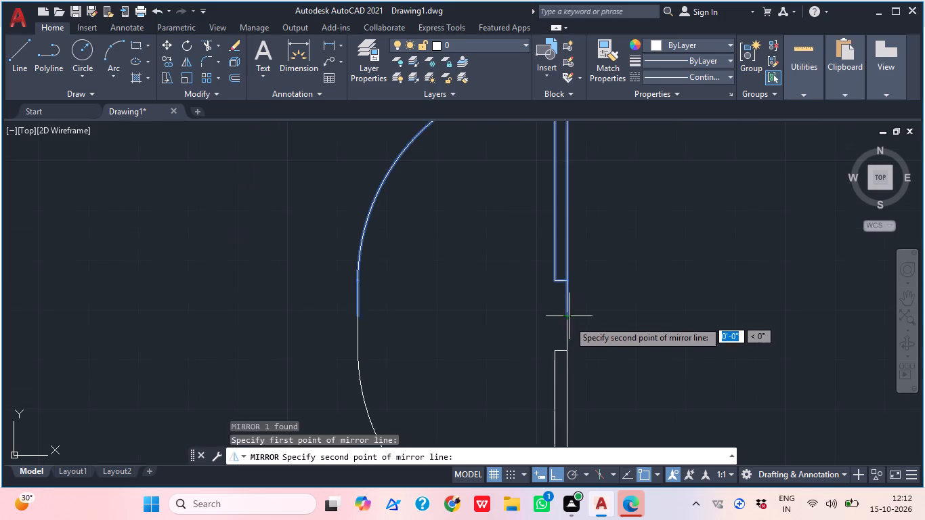
{"action": "middle_click_drag", "start_coordinate": [565, 378], "coordinate": [495, 519]}
{"action": "scroll", "coordinate": [493, 518], "scroll_direction": "down", "scroll_amount": 1}
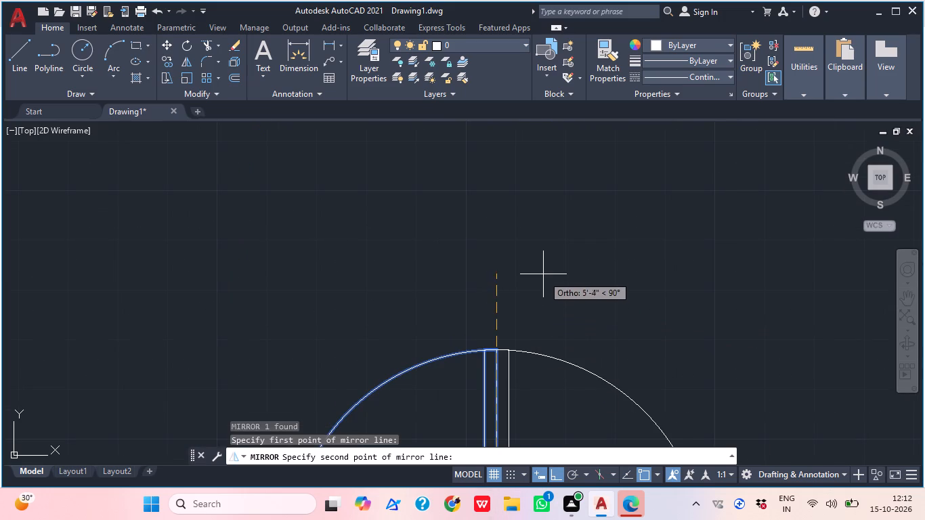
{"action": "left_click", "coordinate": [543, 266]}
{"action": "left_click_drag", "start_coordinate": [580, 318], "coordinate": [544, 266]}
{"action": "scroll", "coordinate": [553, 252], "scroll_direction": "down", "scroll_amount": 1}
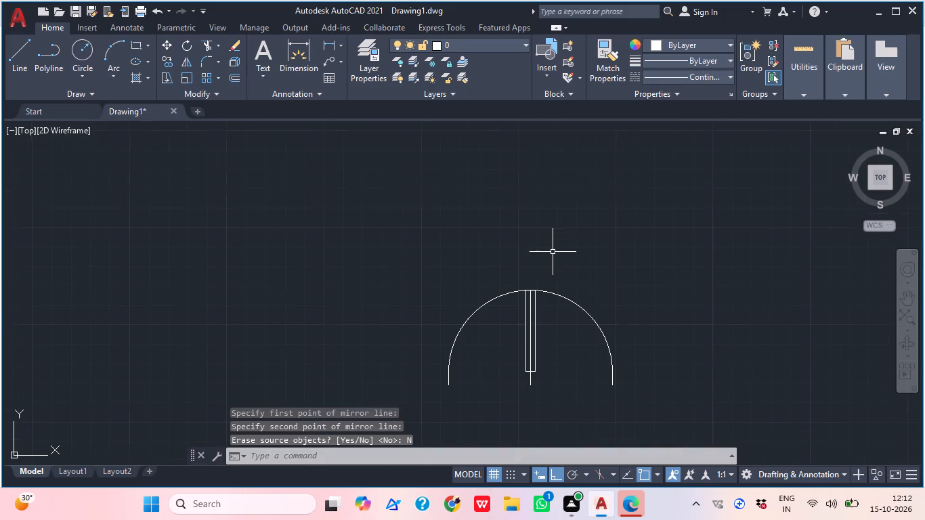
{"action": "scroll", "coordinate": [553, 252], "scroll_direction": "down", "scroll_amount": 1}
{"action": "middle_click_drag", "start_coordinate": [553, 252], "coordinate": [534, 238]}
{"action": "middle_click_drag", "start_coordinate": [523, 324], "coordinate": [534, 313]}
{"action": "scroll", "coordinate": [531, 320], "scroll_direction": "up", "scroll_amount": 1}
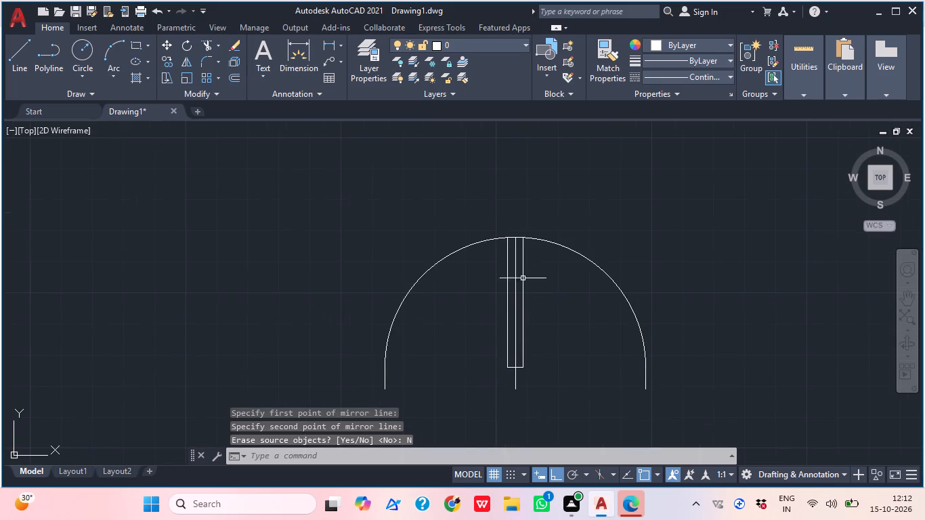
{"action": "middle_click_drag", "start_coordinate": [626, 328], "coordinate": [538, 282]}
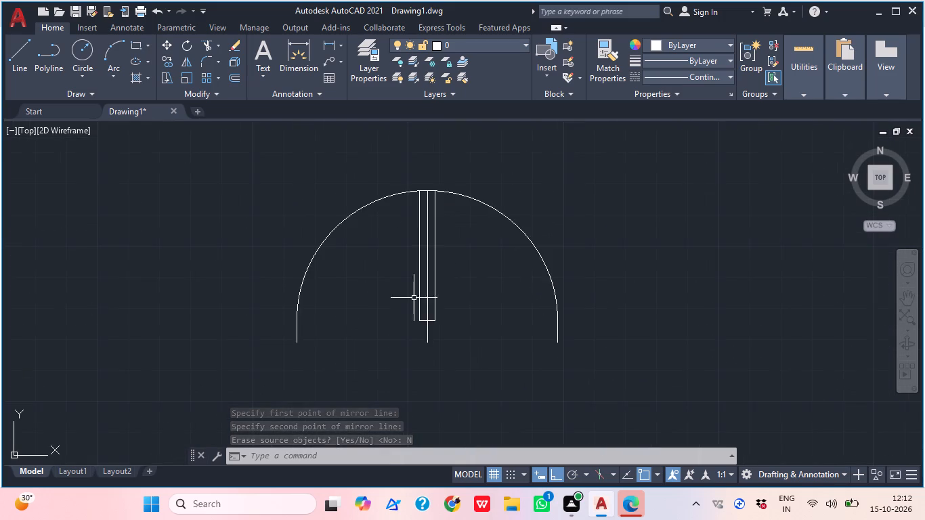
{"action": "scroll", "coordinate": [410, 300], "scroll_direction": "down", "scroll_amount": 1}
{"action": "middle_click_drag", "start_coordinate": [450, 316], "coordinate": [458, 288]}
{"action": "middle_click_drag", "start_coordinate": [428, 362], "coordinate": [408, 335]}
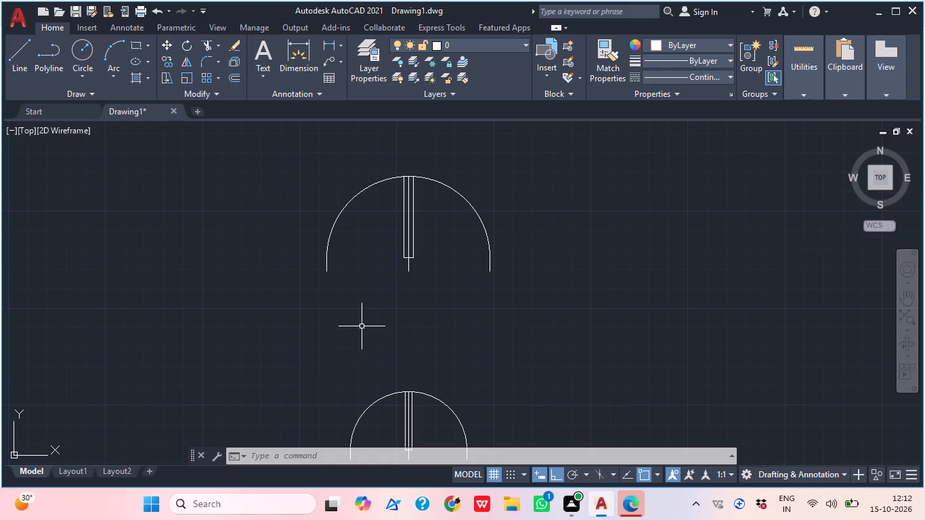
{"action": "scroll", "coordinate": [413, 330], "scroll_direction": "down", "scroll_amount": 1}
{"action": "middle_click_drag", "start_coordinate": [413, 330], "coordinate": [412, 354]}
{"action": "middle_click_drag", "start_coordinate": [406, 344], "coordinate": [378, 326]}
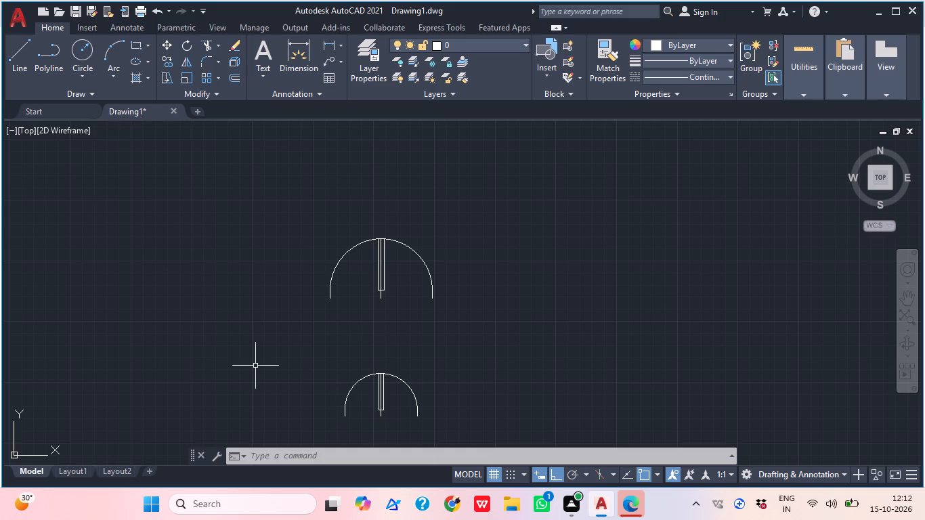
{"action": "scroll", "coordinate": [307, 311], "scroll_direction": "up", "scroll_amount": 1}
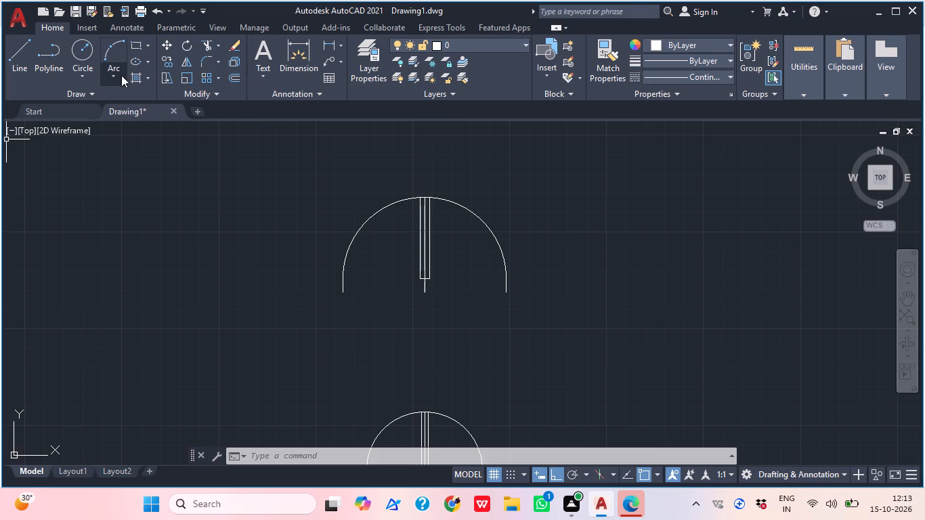
Copy the left-hand 3'6" door from its lower hinge-side end, with Ortho off, to just above the crossed opening in the floor plan.
{"action": "scroll", "coordinate": [420, 272], "scroll_direction": "down", "scroll_amount": 2}
{"action": "middle_click_drag", "start_coordinate": [425, 273], "coordinate": [478, 265]}
{"action": "scroll", "coordinate": [476, 267], "scroll_direction": "up", "scroll_amount": 1}
{"action": "scroll", "coordinate": [465, 278], "scroll_direction": "down", "scroll_amount": 1}
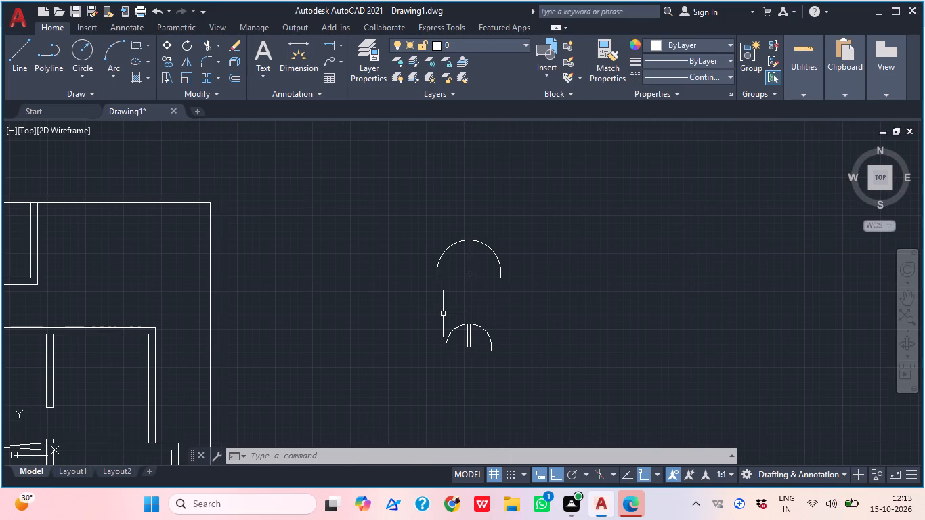
{"action": "middle_click_drag", "start_coordinate": [413, 317], "coordinate": [433, 351]}
{"action": "scroll", "coordinate": [490, 297], "scroll_direction": "up", "scroll_amount": 2}
{"action": "left_click_drag", "start_coordinate": [456, 297], "coordinate": [449, 297]}
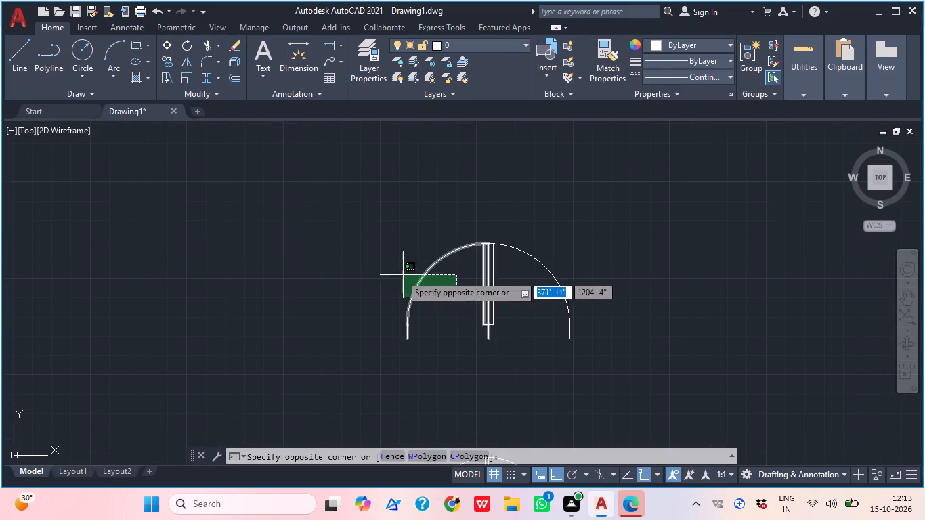
{"action": "left_click", "coordinate": [399, 274]}
{"action": "key", "text": "c"}
{"action": "key", "text": "o"}
{"action": "type", "text": "P"}
{"action": "key", "text": "space"}
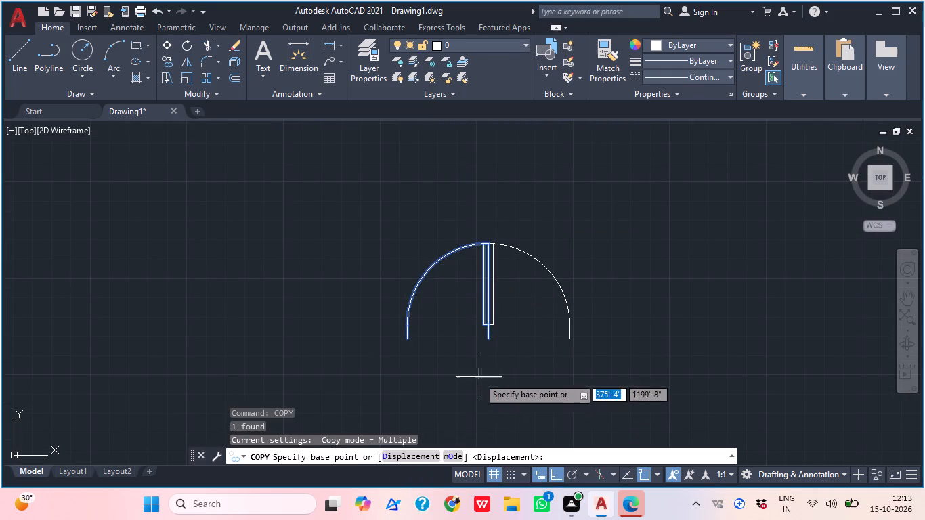
{"action": "left_click", "coordinate": [490, 343]}
{"action": "middle_click_drag", "start_coordinate": [424, 282], "coordinate": [428, 321]}
{"action": "scroll", "coordinate": [425, 299], "scroll_direction": "down", "scroll_amount": 1}
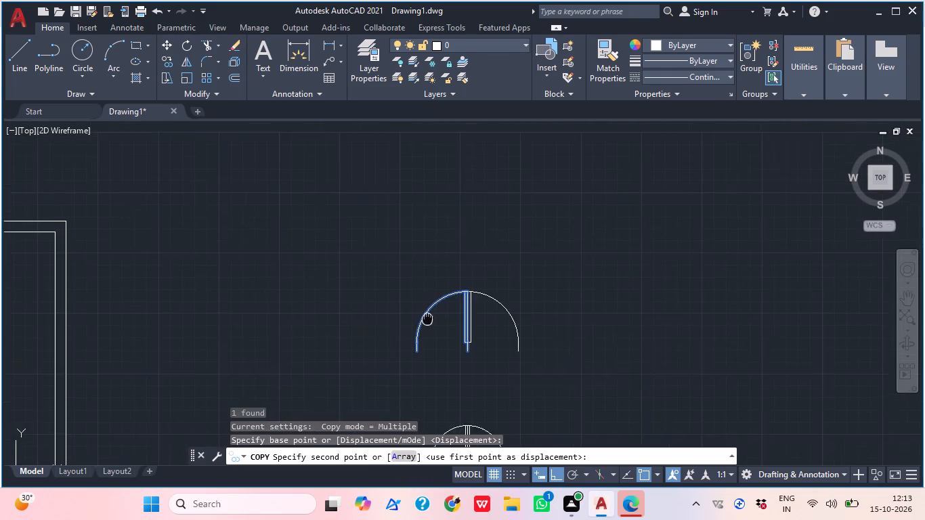
{"action": "middle_click_drag", "start_coordinate": [428, 321], "coordinate": [429, 321]}
{"action": "scroll", "coordinate": [536, 221], "scroll_direction": "down", "scroll_amount": 1}
{"action": "middle_click_drag", "start_coordinate": [511, 243], "coordinate": [639, 220]}
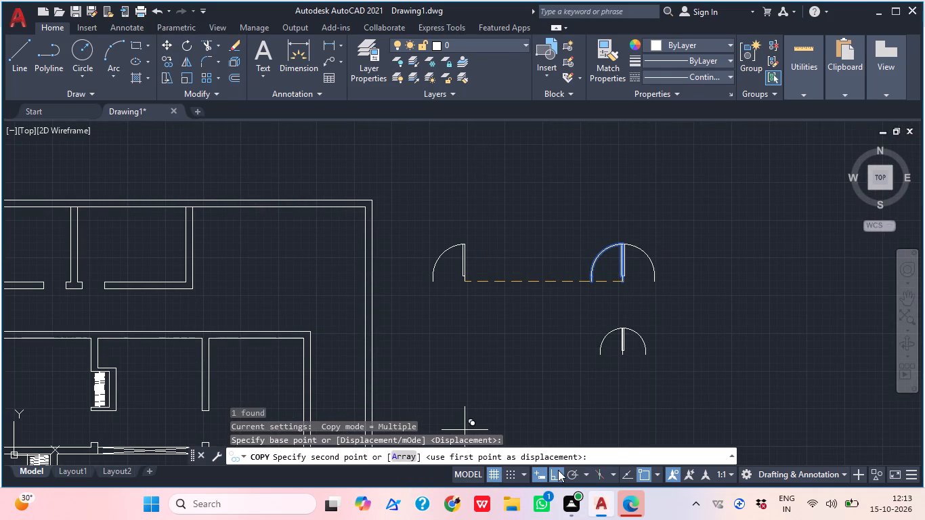
{"action": "left_click", "coordinate": [558, 470]}
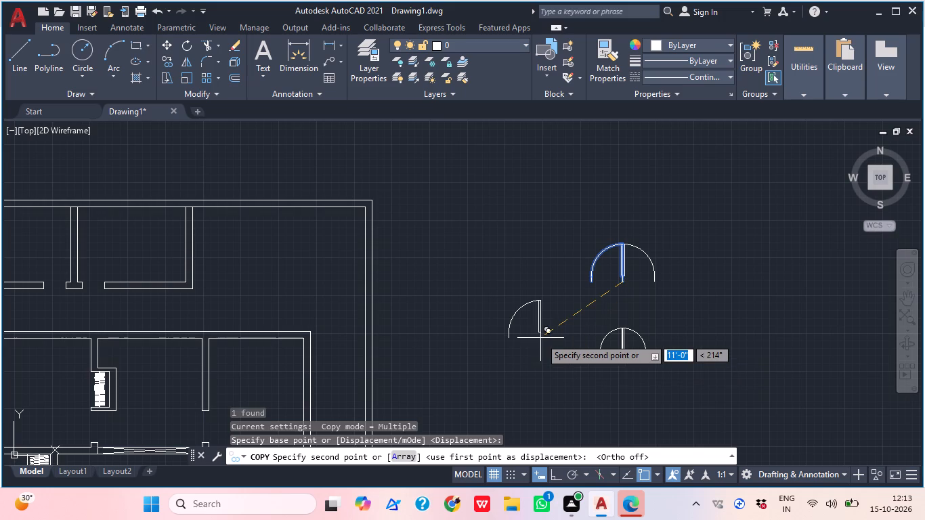
{"action": "middle_click_drag", "start_coordinate": [456, 341], "coordinate": [561, 357]}
{"action": "scroll", "coordinate": [576, 355], "scroll_direction": "down", "scroll_amount": 1}
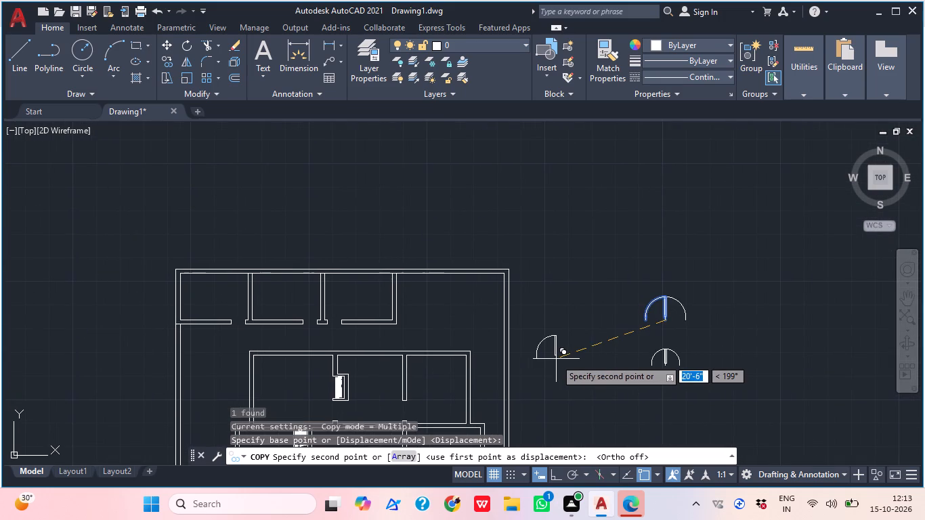
{"action": "middle_click_drag", "start_coordinate": [460, 354], "coordinate": [534, 353]}
{"action": "middle_click_drag", "start_coordinate": [442, 324], "coordinate": [563, 313]}
{"action": "scroll", "coordinate": [450, 327], "scroll_direction": "down", "scroll_amount": 1}
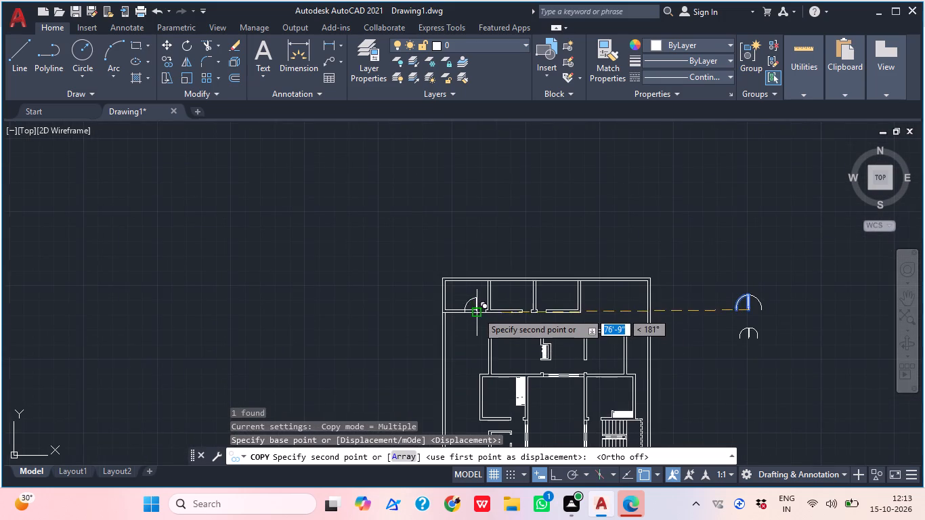
{"action": "scroll", "coordinate": [477, 311], "scroll_direction": "up", "scroll_amount": 4}
{"action": "scroll", "coordinate": [500, 305], "scroll_direction": "down", "scroll_amount": 4}
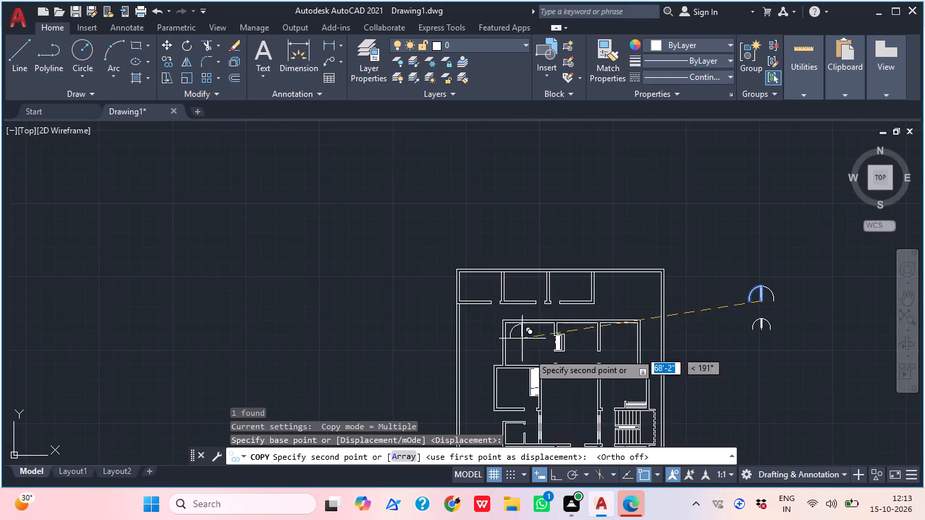
{"action": "scroll", "coordinate": [546, 374], "scroll_direction": "up", "scroll_amount": 3}
{"action": "middle_click_drag", "start_coordinate": [587, 349], "coordinate": [485, 367]}
{"action": "scroll", "coordinate": [640, 329], "scroll_direction": "down", "scroll_amount": 2}
{"action": "scroll", "coordinate": [612, 353], "scroll_direction": "up", "scroll_amount": 3}
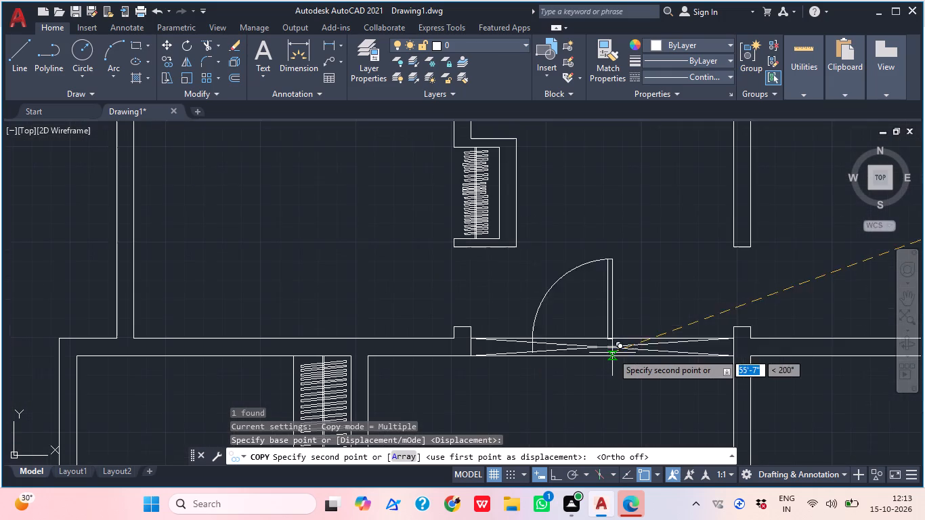
{"action": "left_click", "coordinate": [596, 308]}
{"action": "key", "text": "Escape"}
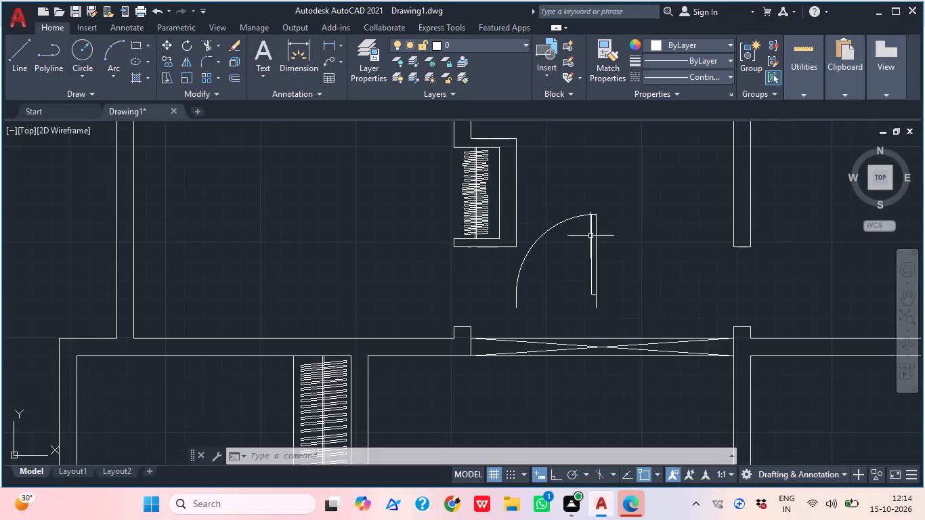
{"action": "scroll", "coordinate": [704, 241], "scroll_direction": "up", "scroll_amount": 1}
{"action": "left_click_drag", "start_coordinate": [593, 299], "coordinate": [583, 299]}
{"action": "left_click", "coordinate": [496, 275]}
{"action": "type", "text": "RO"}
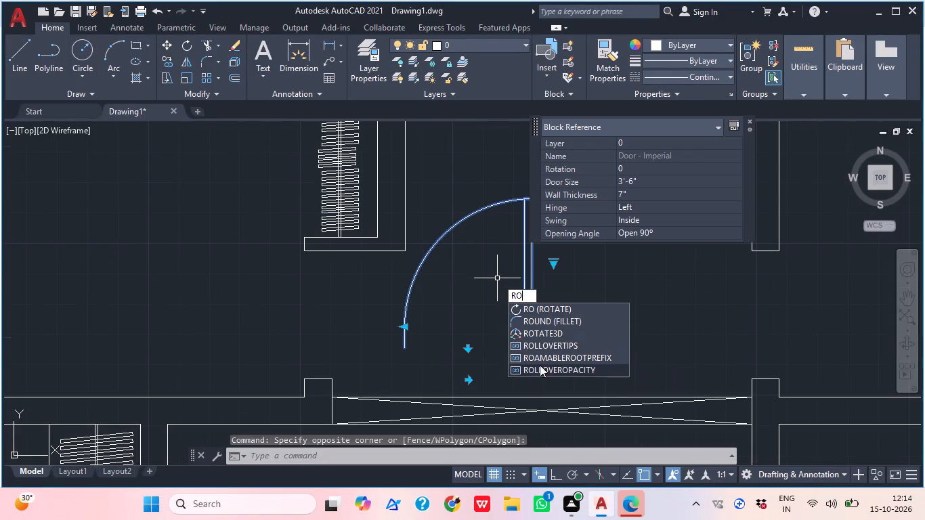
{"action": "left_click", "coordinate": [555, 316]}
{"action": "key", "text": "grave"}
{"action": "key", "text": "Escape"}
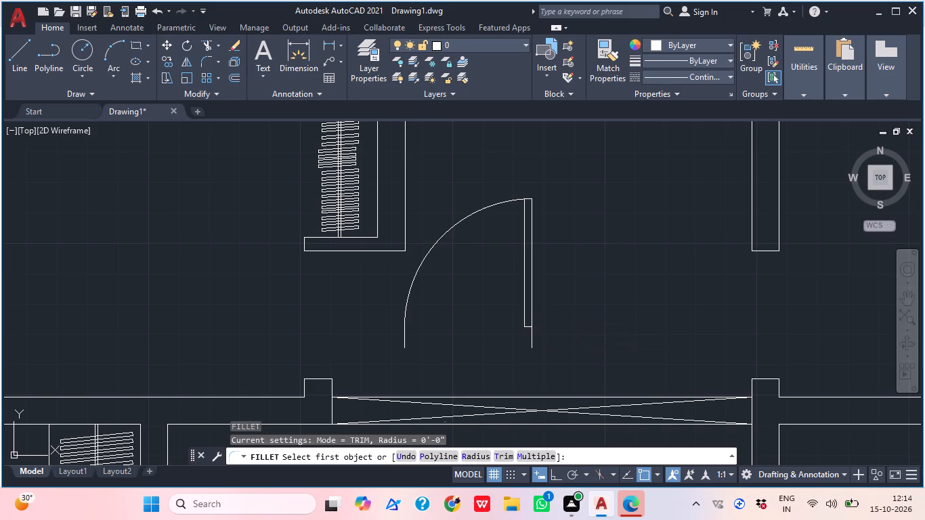
Rotate the copied door 270° about its lower hinge-side end with Ortho on.
{"action": "left_click", "coordinate": [523, 324]}
{"action": "type", "text": "RO"}
{"action": "key", "text": "space"}
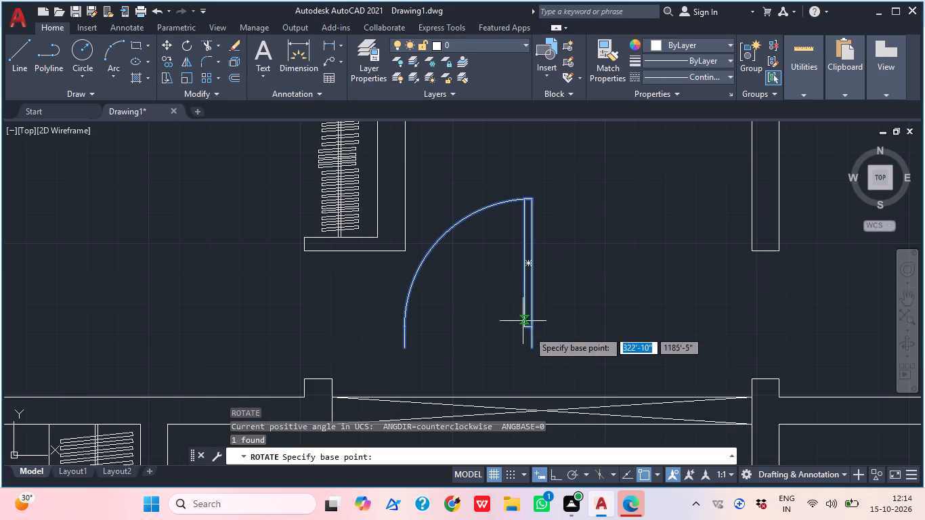
{"action": "left_click", "coordinate": [534, 345]}
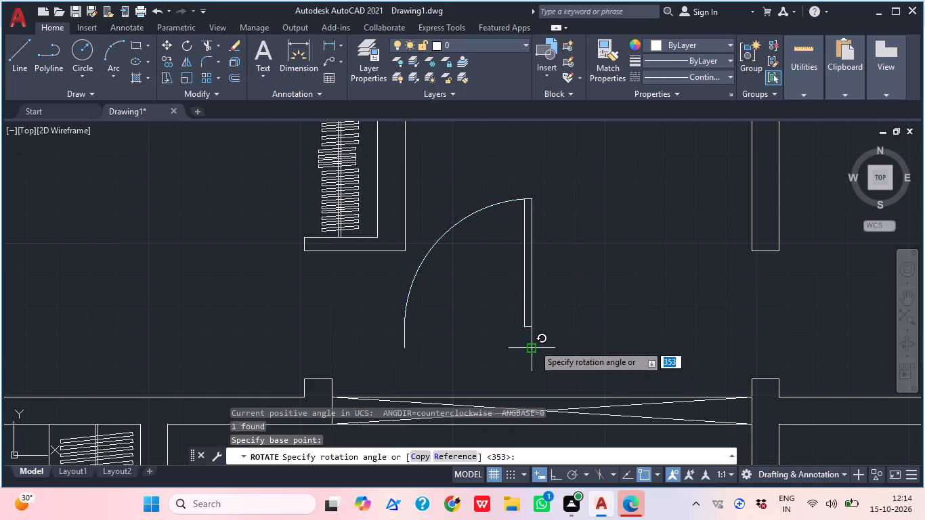
{"action": "middle_click_drag", "start_coordinate": [674, 267], "coordinate": [641, 170]}
{"action": "scroll", "coordinate": [672, 267], "scroll_direction": "down", "scroll_amount": 1}
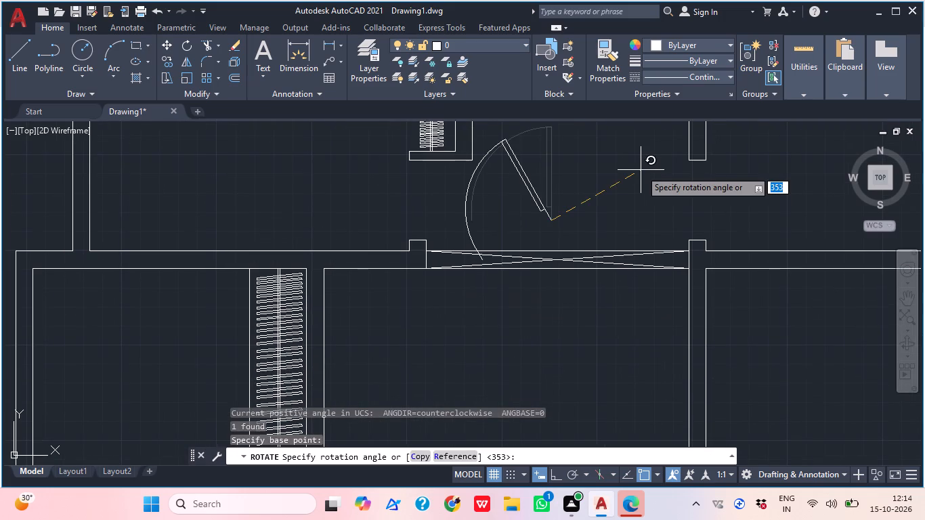
{"action": "left_click", "coordinate": [553, 477]}
{"action": "left_click", "coordinate": [563, 323]}
Mirror the rotated door about a horizontal line through its hinge side, keeping the original.
{"action": "left_click", "coordinate": [599, 242]}
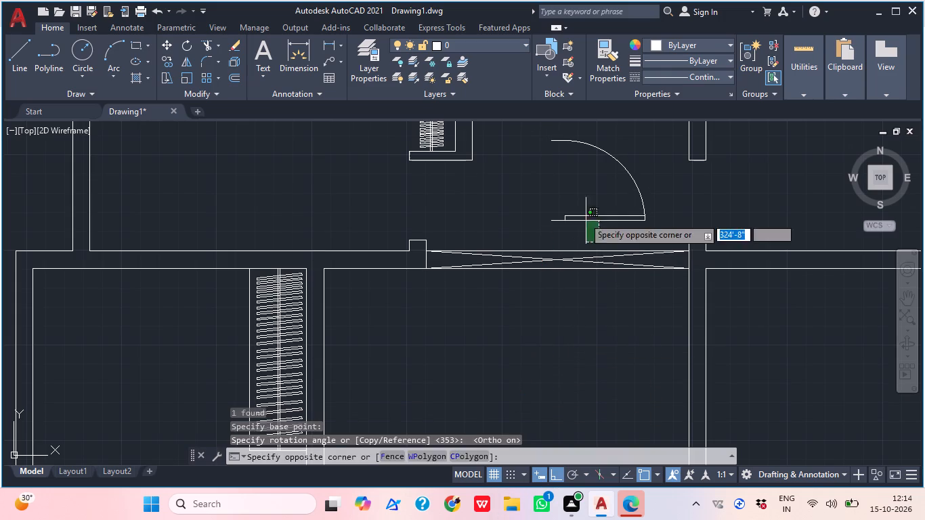
{"action": "left_click", "coordinate": [561, 207]}
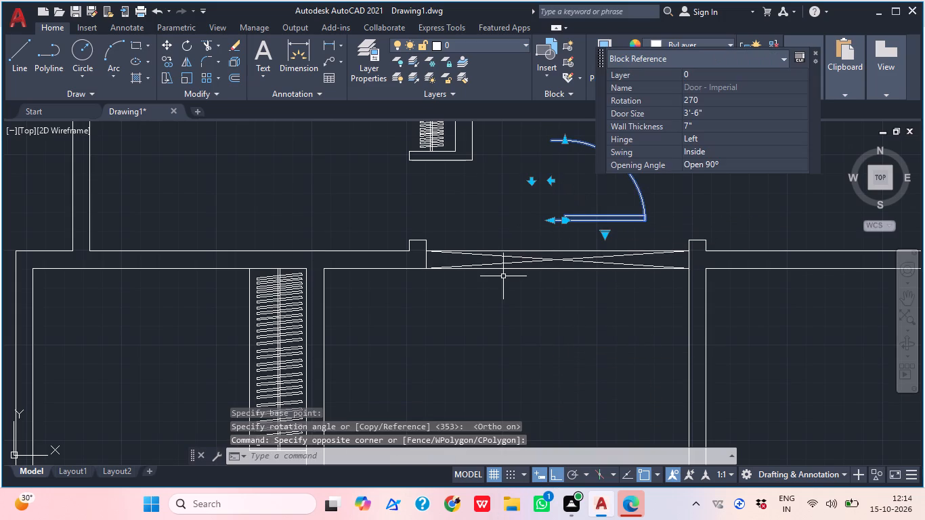
{"action": "type", "text": "MI"}
{"action": "key", "text": "space"}
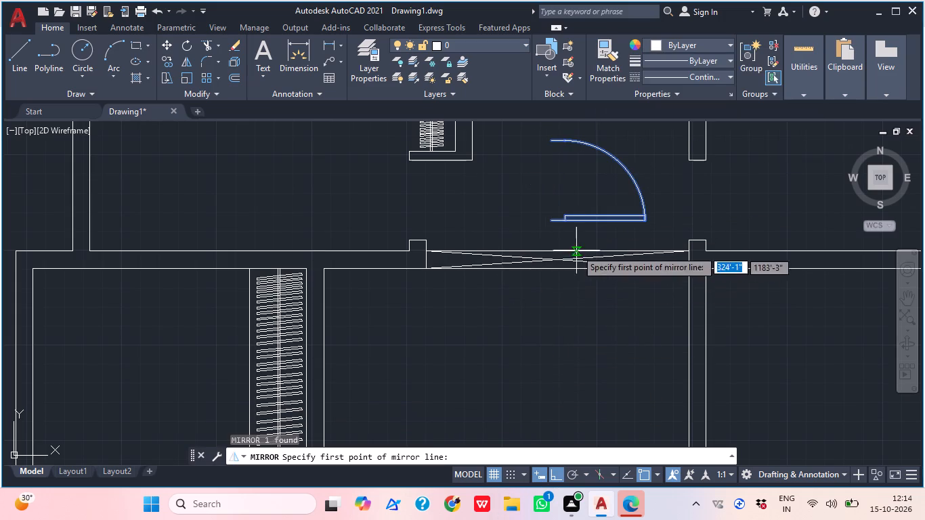
{"action": "left_click", "coordinate": [548, 221]}
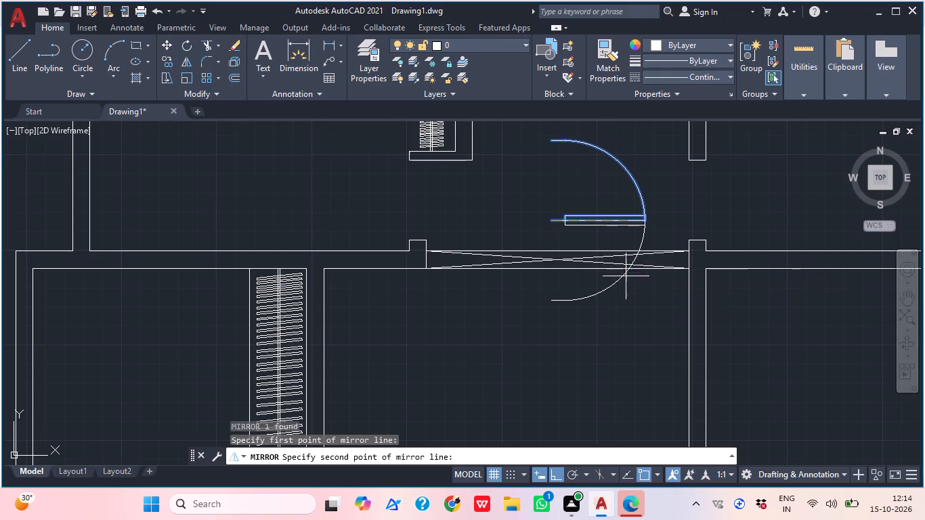
{"action": "left_click", "coordinate": [307, 207]}
{"action": "left_click_drag", "start_coordinate": [345, 250], "coordinate": [307, 207]}
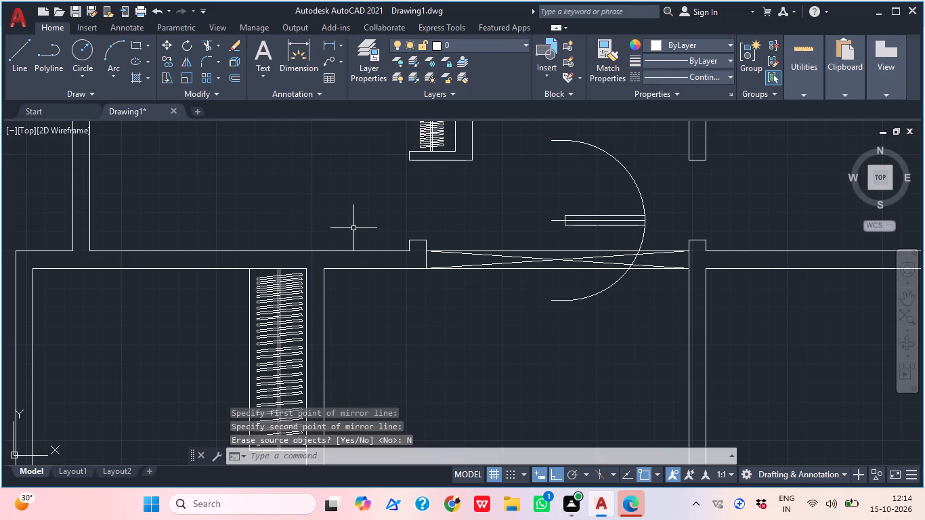
Rotate both 3'6" doors above the crossed opening 180° about their shared hinge-side end.
{"action": "left_click", "coordinate": [649, 221]}
{"action": "left_click", "coordinate": [576, 195]}
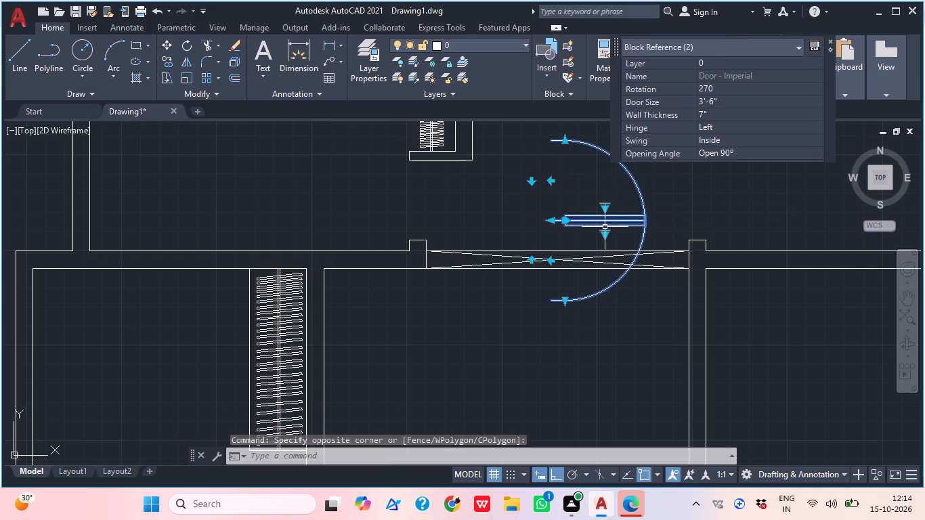
{"action": "type", "text": "RO"}
{"action": "key", "text": "space"}
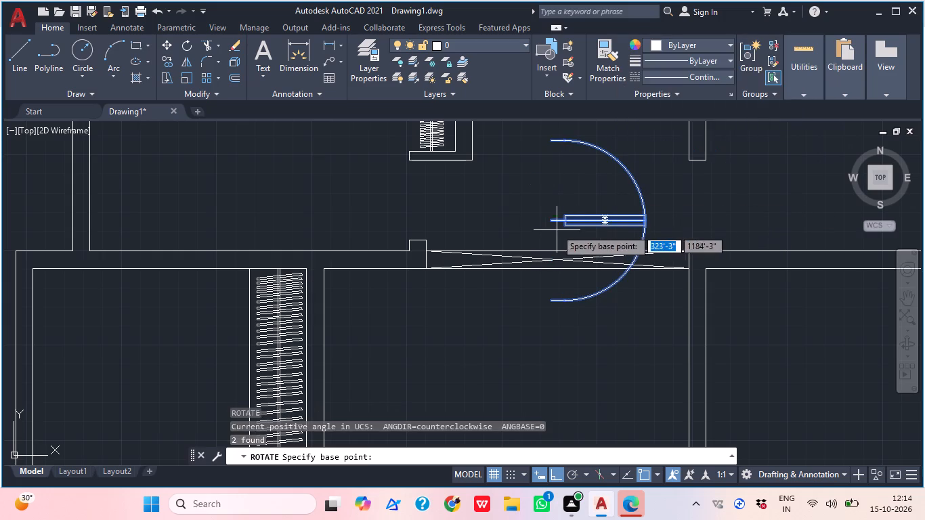
{"action": "left_click", "coordinate": [550, 224]}
{"action": "left_click_drag", "start_coordinate": [393, 182], "coordinate": [400, 187]}
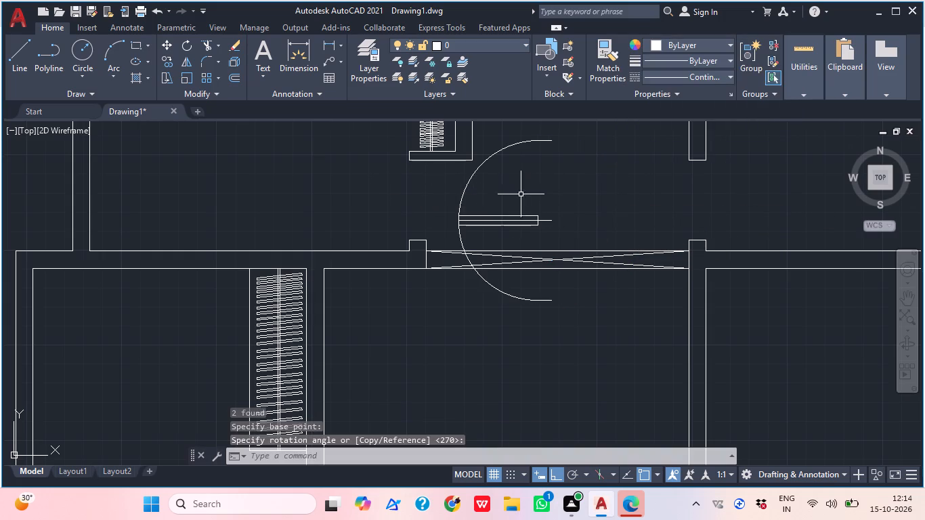
Move the upper rotated door by its hinge-side end to the top corner of the wall stub left of the crossed opening.
{"action": "left_click", "coordinate": [487, 194]}
{"action": "left_click", "coordinate": [447, 185]}
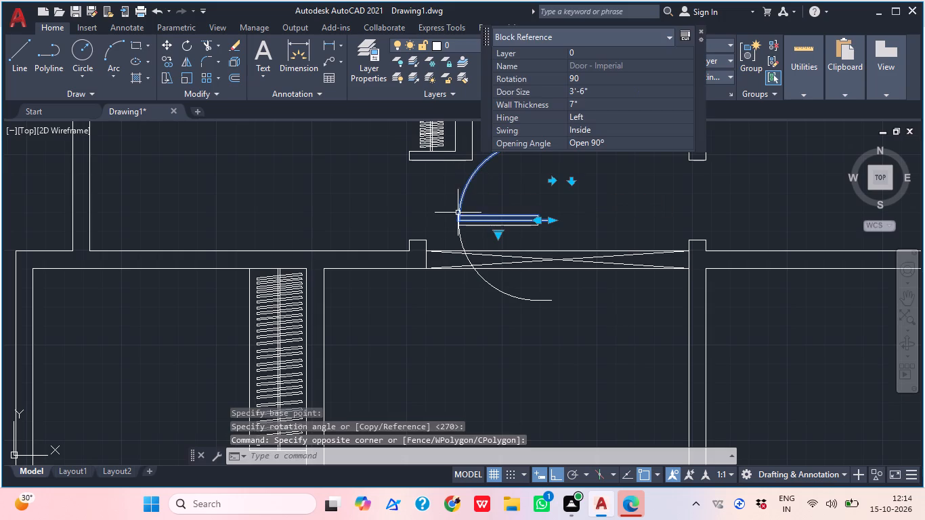
{"action": "type", "text": "M"}
{"action": "key", "text": "space"}
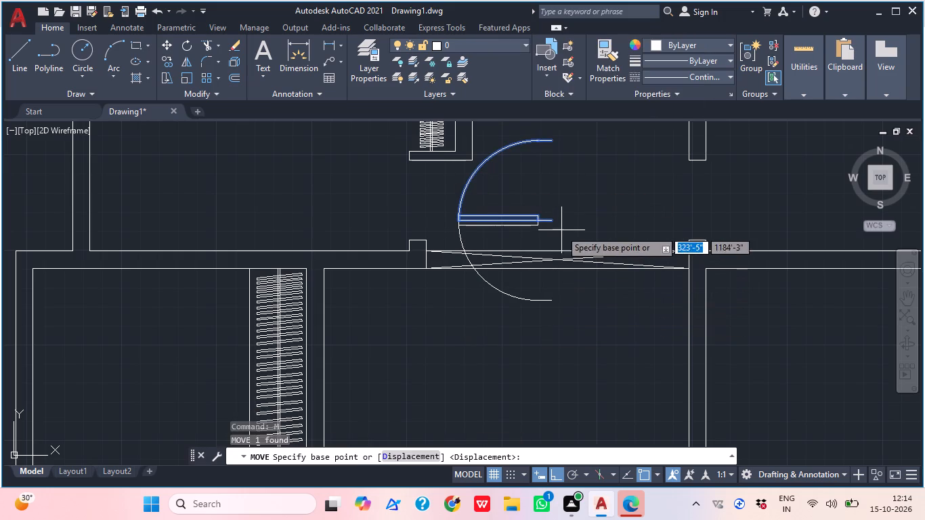
{"action": "scroll", "coordinate": [549, 218], "scroll_direction": "up", "scroll_amount": 2}
{"action": "left_click", "coordinate": [555, 224]}
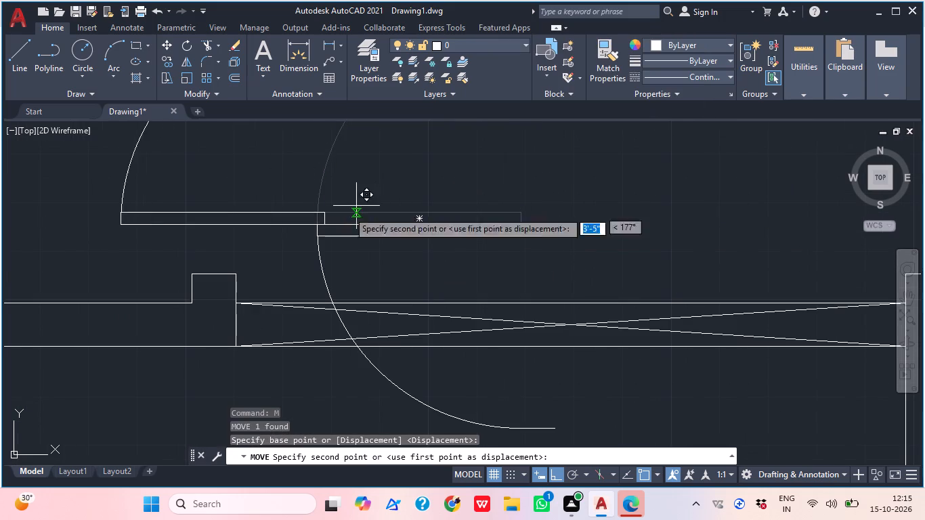
{"action": "left_click", "coordinate": [233, 280]}
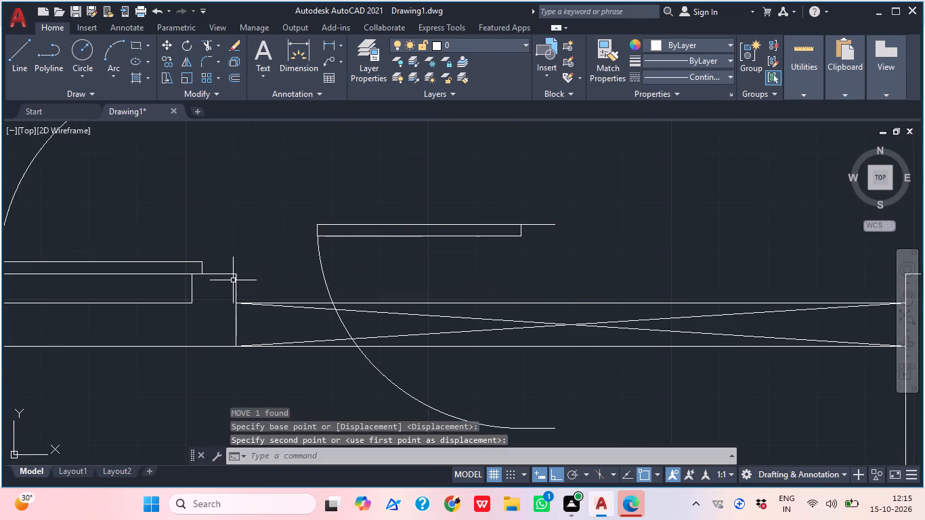
Delete the leftover downward-swinging 3'6" door above the crossed opening.
{"action": "scroll", "coordinate": [343, 257], "scroll_direction": "down", "scroll_amount": 1}
{"action": "middle_click_drag", "start_coordinate": [384, 290], "coordinate": [384, 298]}
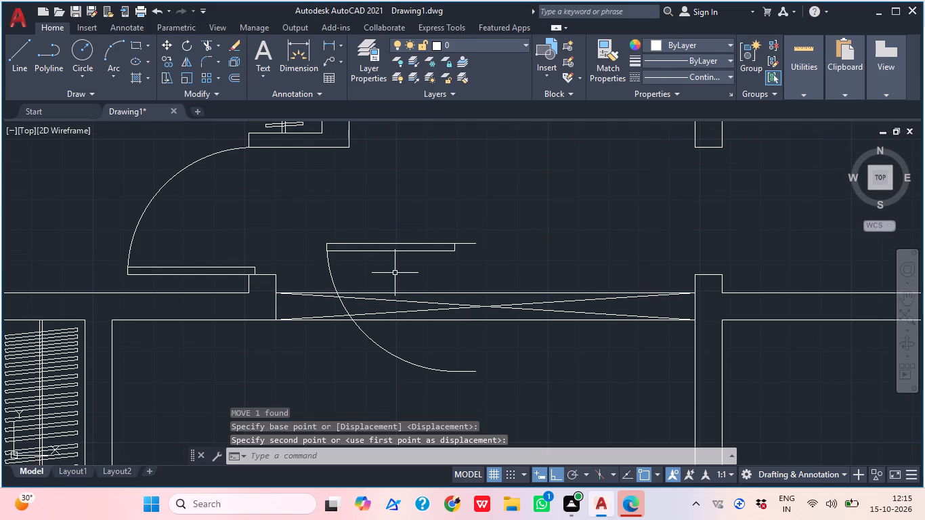
{"action": "scroll", "coordinate": [387, 261], "scroll_direction": "down", "scroll_amount": 1}
{"action": "middle_click", "coordinate": [388, 262]}
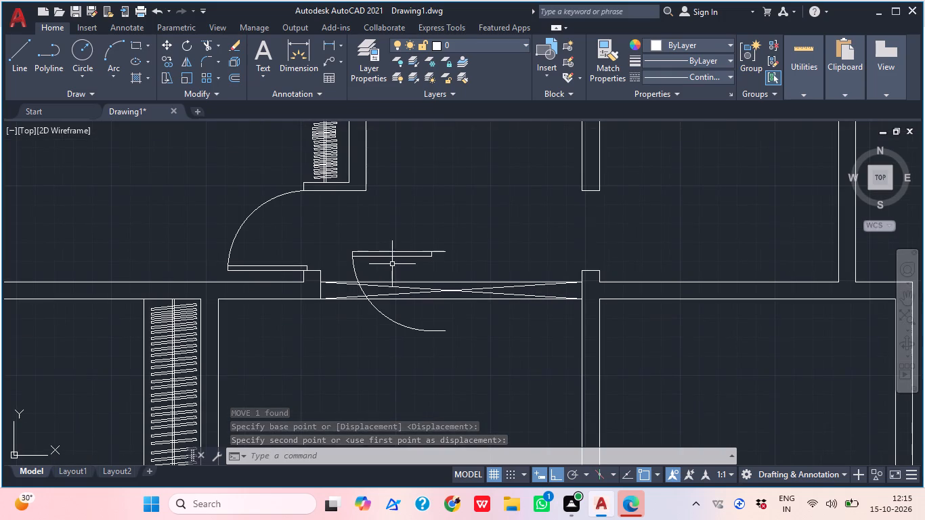
{"action": "left_click", "coordinate": [392, 264]}
{"action": "left_click", "coordinate": [375, 246]}
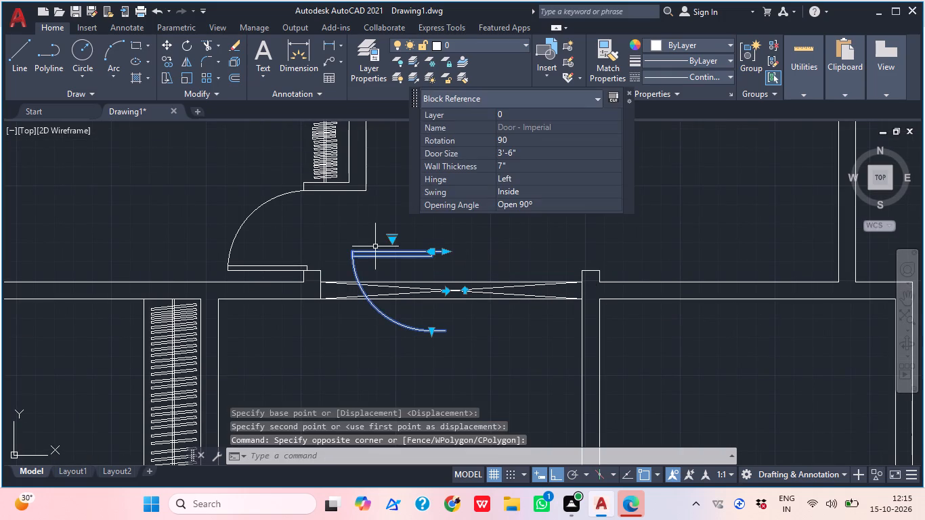
{"action": "key", "text": "Delete"}
Mirror the placed door about a vertical line through the midpoint of the upper middle room's top wall, keeping the original.
{"action": "left_click", "coordinate": [290, 238]}
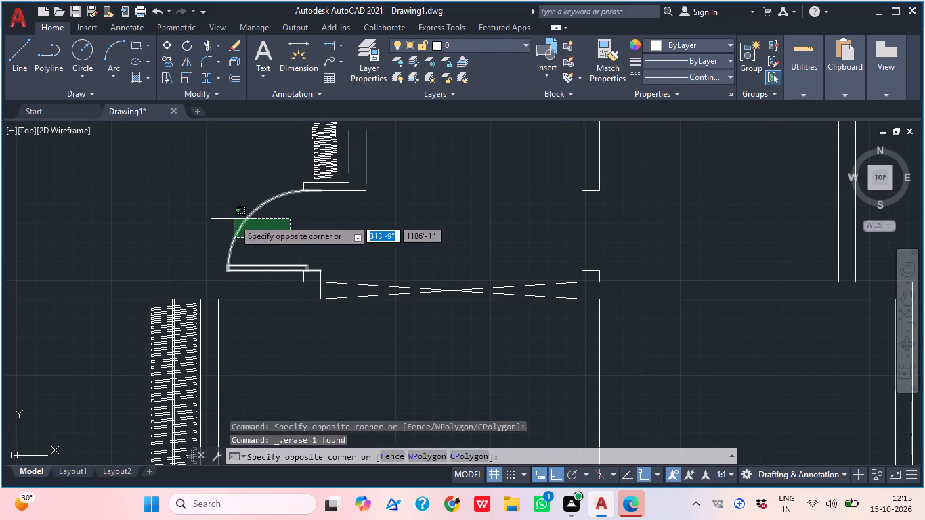
{"action": "left_click", "coordinate": [234, 219]}
{"action": "key", "text": "m"}
{"action": "key", "text": "i"}
{"action": "key", "text": "space"}
{"action": "scroll", "coordinate": [420, 273], "scroll_direction": "down", "scroll_amount": 2}
{"action": "middle_click_drag", "start_coordinate": [446, 222], "coordinate": [419, 306]}
{"action": "scroll", "coordinate": [402, 251], "scroll_direction": "up", "scroll_amount": 2}
{"action": "left_click", "coordinate": [406, 257]}
{"action": "scroll", "coordinate": [431, 184], "scroll_direction": "down", "scroll_amount": 3}
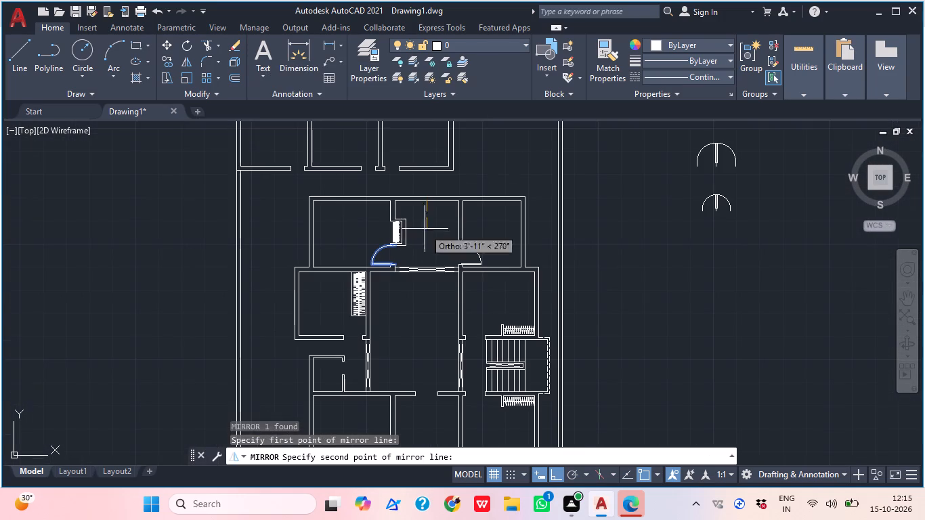
{"action": "left_click", "coordinate": [412, 300]}
{"action": "left_click_drag", "start_coordinate": [439, 343], "coordinate": [412, 300]}
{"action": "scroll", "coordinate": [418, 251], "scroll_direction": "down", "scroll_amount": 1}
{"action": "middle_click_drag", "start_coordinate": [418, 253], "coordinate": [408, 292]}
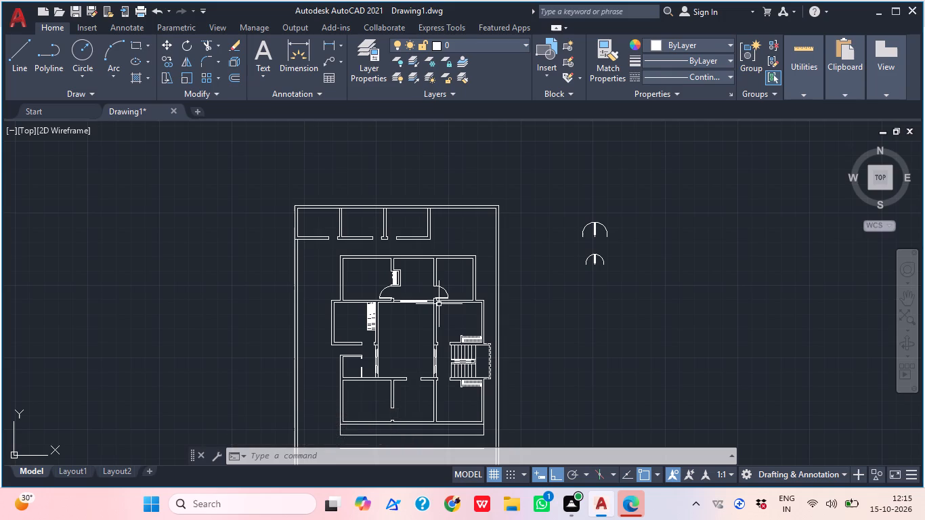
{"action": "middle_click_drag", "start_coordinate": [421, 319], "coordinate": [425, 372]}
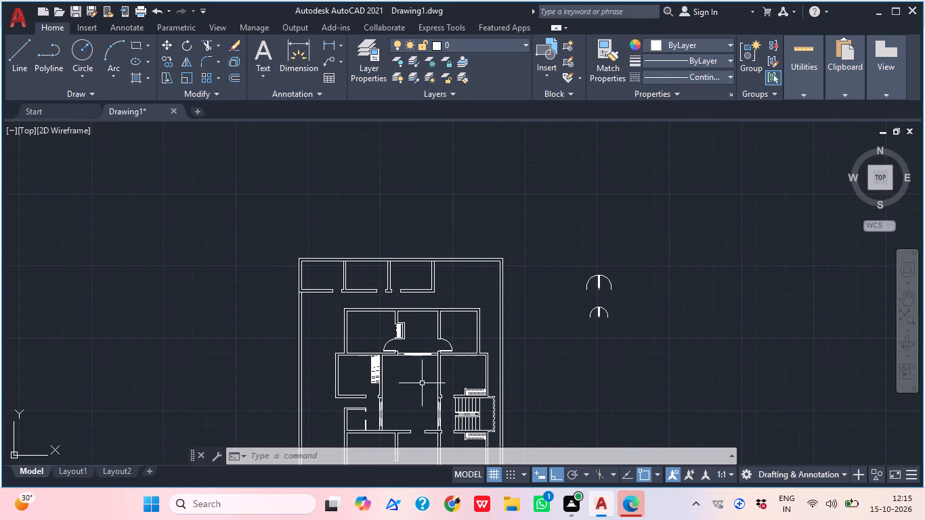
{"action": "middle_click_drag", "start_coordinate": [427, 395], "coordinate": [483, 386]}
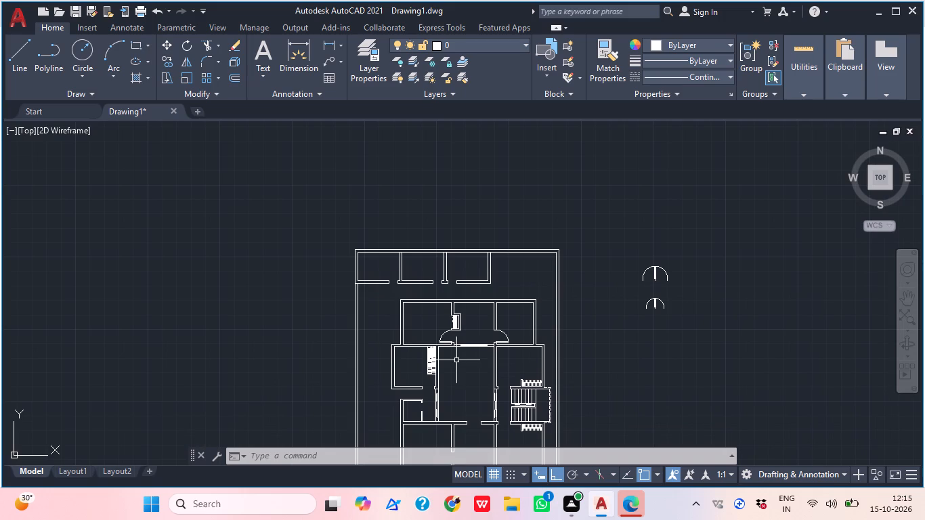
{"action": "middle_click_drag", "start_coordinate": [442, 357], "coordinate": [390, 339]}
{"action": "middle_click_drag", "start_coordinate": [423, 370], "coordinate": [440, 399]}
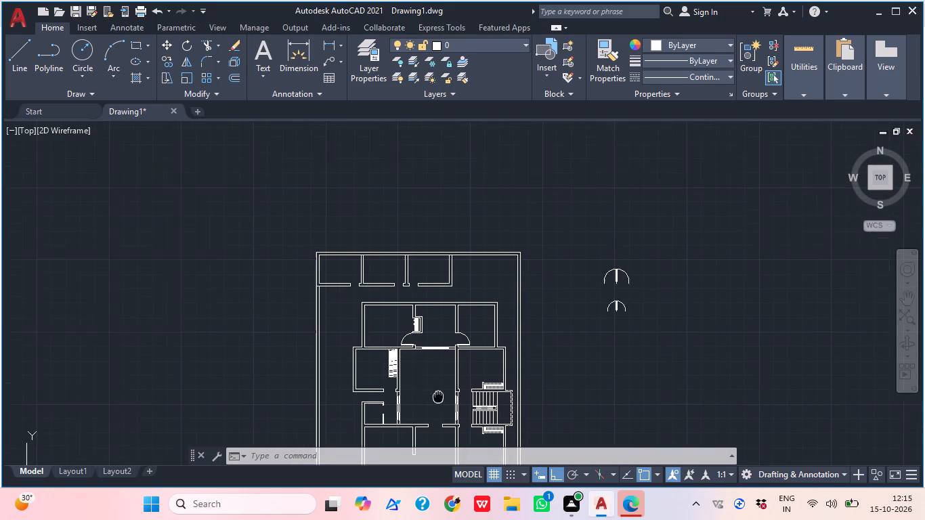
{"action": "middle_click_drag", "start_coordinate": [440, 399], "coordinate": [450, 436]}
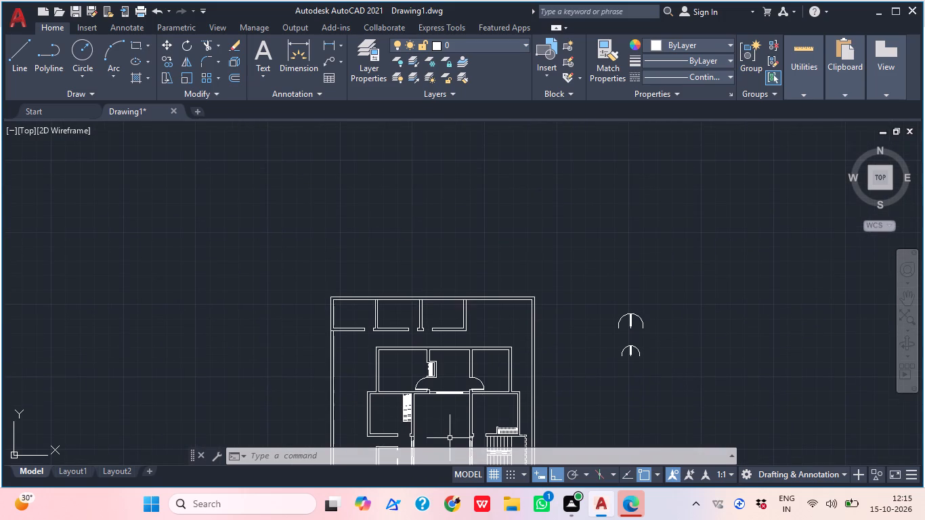
Copy the left-hand 3'6" door from its lower hinge-side end to the wall-stub corner at the opening below the left room's wardrobe.
{"action": "scroll", "coordinate": [637, 315], "scroll_direction": "up", "scroll_amount": 3}
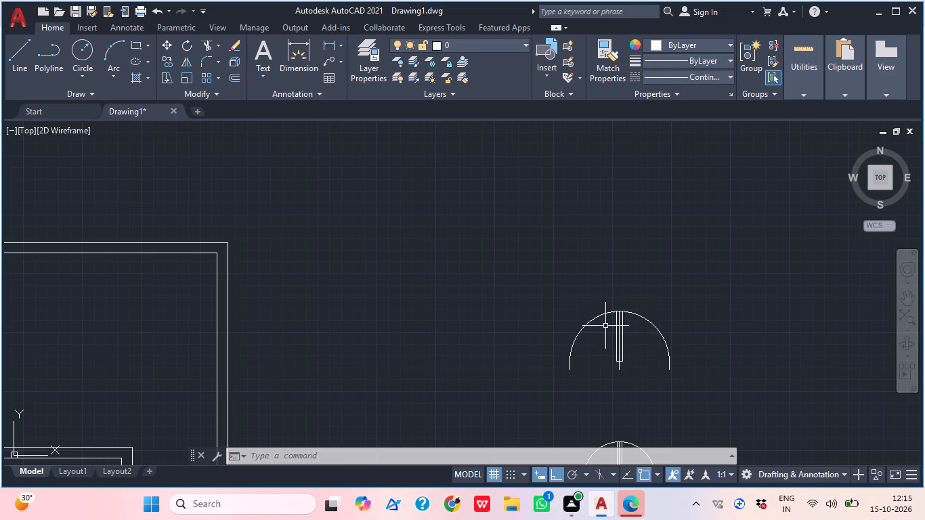
{"action": "left_click", "coordinate": [606, 328]}
{"action": "left_click", "coordinate": [574, 305]}
{"action": "key", "text": "x"}
{"action": "key", "text": "BackSpace"}
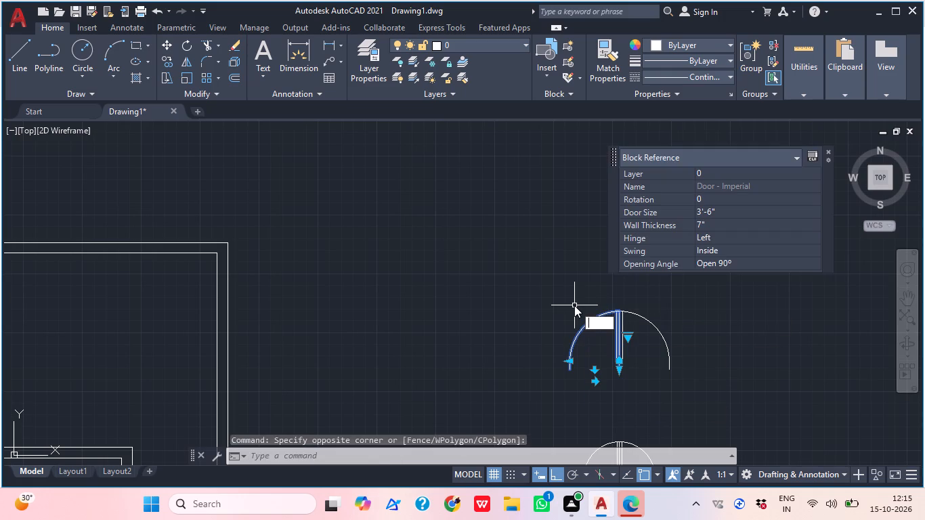
{"action": "type", "text": "COP"}
{"action": "key", "text": "space"}
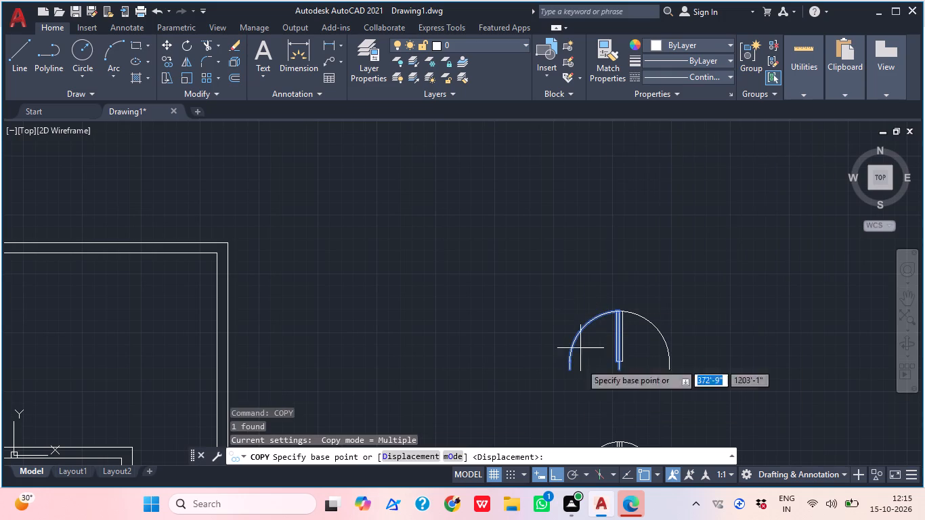
{"action": "left_click", "coordinate": [618, 373]}
{"action": "scroll", "coordinate": [647, 317], "scroll_direction": "down", "scroll_amount": 3}
{"action": "middle_click_drag", "start_coordinate": [459, 260], "coordinate": [518, 213]}
{"action": "scroll", "coordinate": [471, 391], "scroll_direction": "up", "scroll_amount": 3}
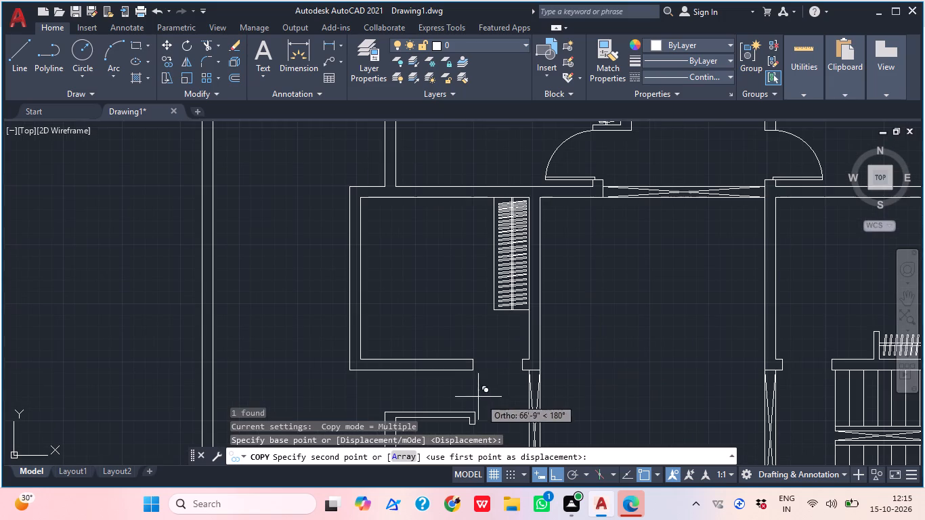
{"action": "left_click", "coordinate": [520, 374]}
{"action": "scroll", "coordinate": [538, 311], "scroll_direction": "down", "scroll_amount": 2}
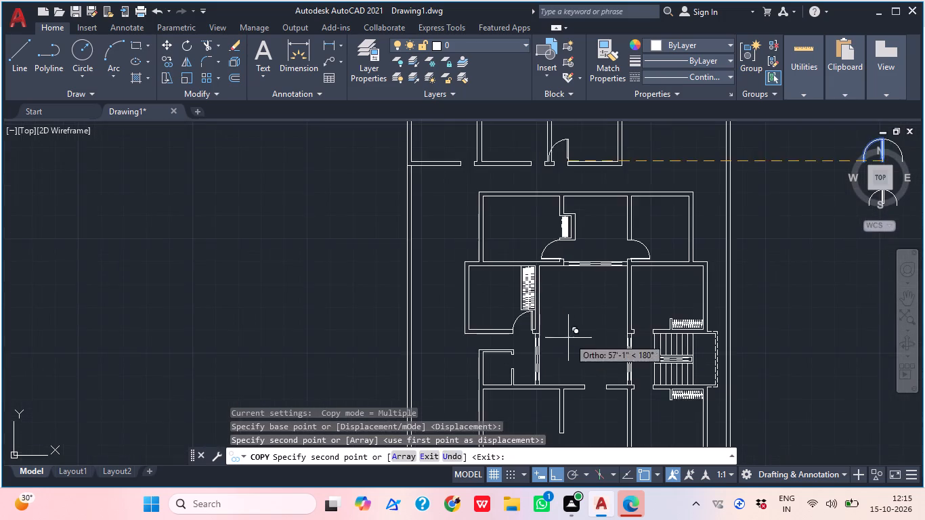
{"action": "middle_click_drag", "start_coordinate": [569, 339], "coordinate": [503, 316]}
{"action": "key", "text": "Escape"}
Copy the right-hand 3'6" door from its lower hinge-side end to the wall-stub corner at the opening of the room above the staircase.
{"action": "middle_click_drag", "start_coordinate": [572, 333], "coordinate": [511, 347]}
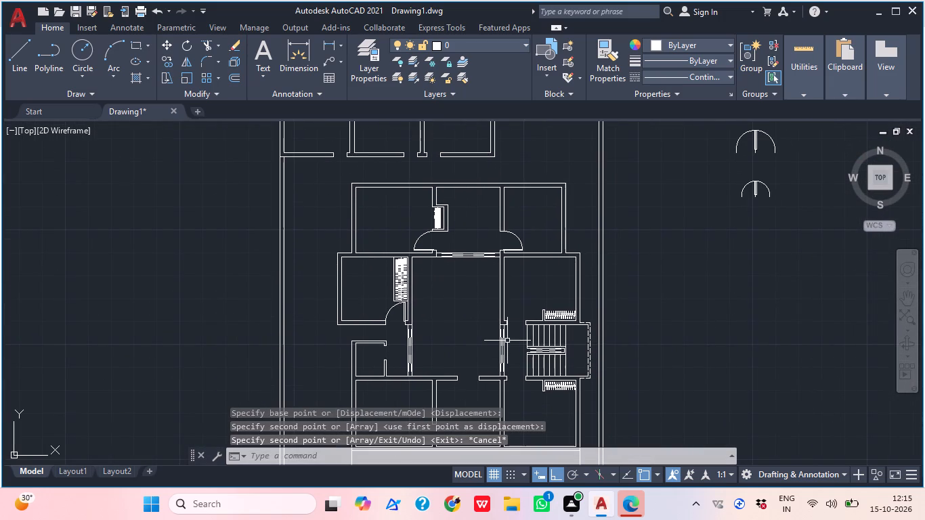
{"action": "middle_click_drag", "start_coordinate": [488, 339], "coordinate": [401, 339]}
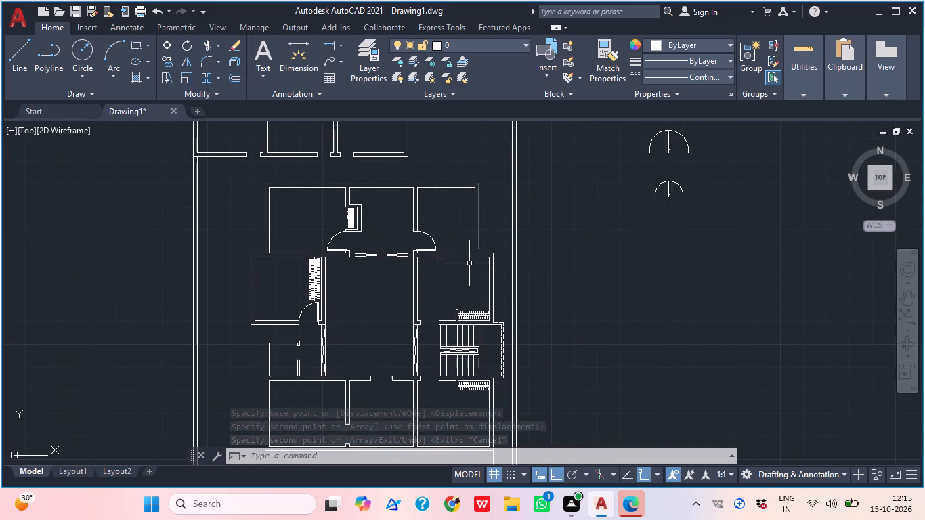
{"action": "middle_click_drag", "start_coordinate": [683, 136], "coordinate": [565, 298]}
{"action": "middle_click_drag", "start_coordinate": [560, 309], "coordinate": [569, 267]}
{"action": "scroll", "coordinate": [578, 267], "scroll_direction": "up", "scroll_amount": 2}
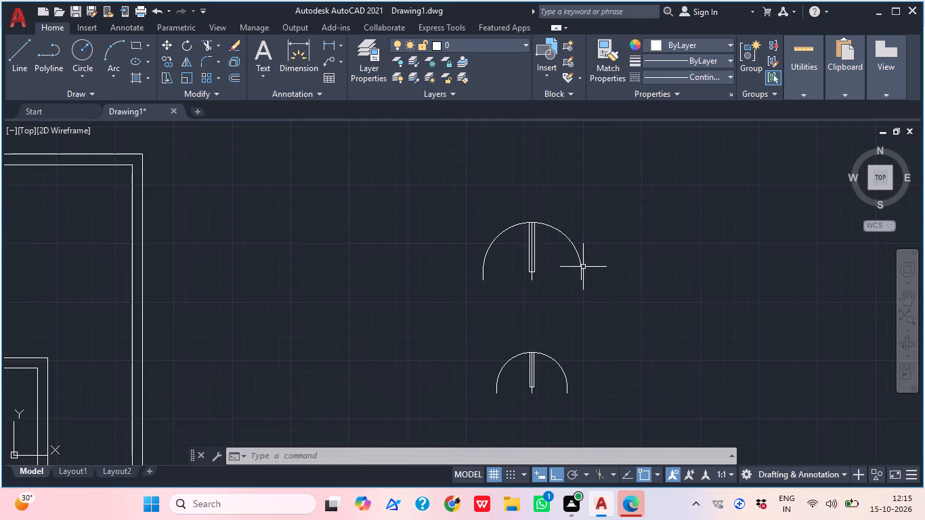
{"action": "left_click", "coordinate": [578, 259]}
{"action": "type", "text": "COP"}
{"action": "key", "text": "space"}
{"action": "scroll", "coordinate": [531, 282], "scroll_direction": "up", "scroll_amount": 1}
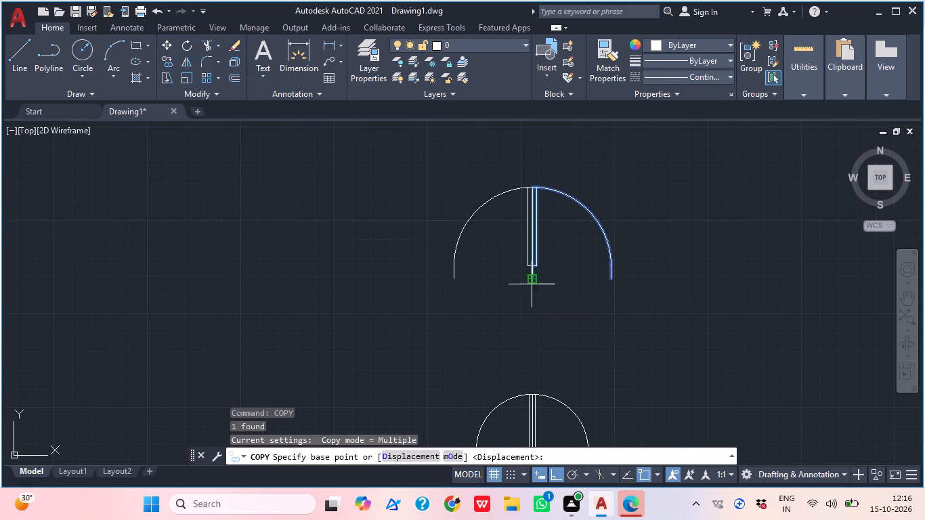
{"action": "left_click", "coordinate": [533, 280]}
{"action": "scroll", "coordinate": [554, 255], "scroll_direction": "down", "scroll_amount": 3}
{"action": "middle_click_drag", "start_coordinate": [553, 307], "coordinate": [706, 190]}
{"action": "middle_click_drag", "start_coordinate": [482, 345], "coordinate": [531, 315]}
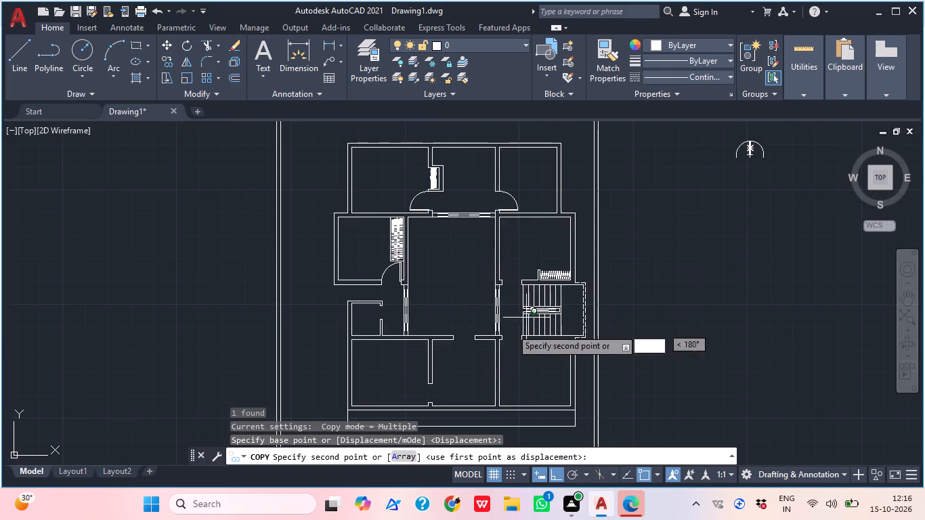
{"action": "scroll", "coordinate": [499, 343], "scroll_direction": "up", "scroll_amount": 1}
{"action": "scroll", "coordinate": [522, 248], "scroll_direction": "up", "scroll_amount": 2}
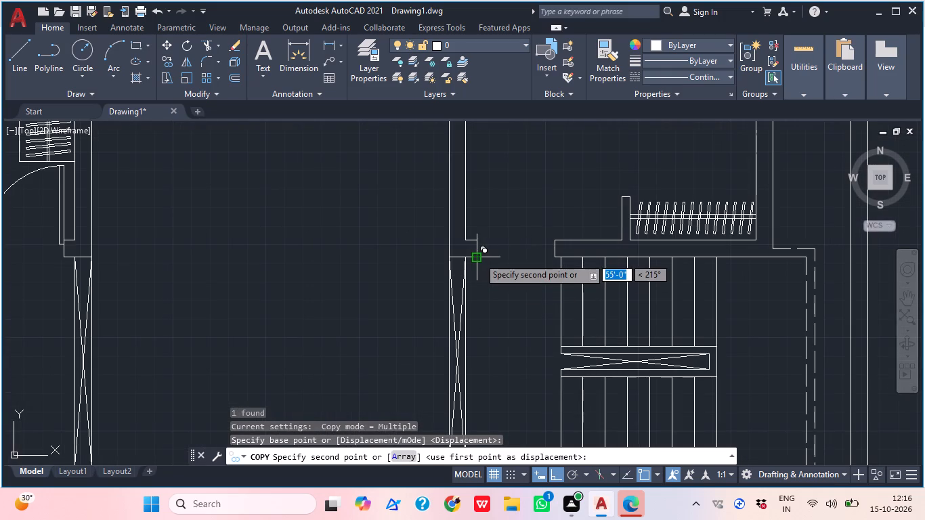
{"action": "left_click", "coordinate": [479, 257]}
{"action": "key", "text": "Escape"}
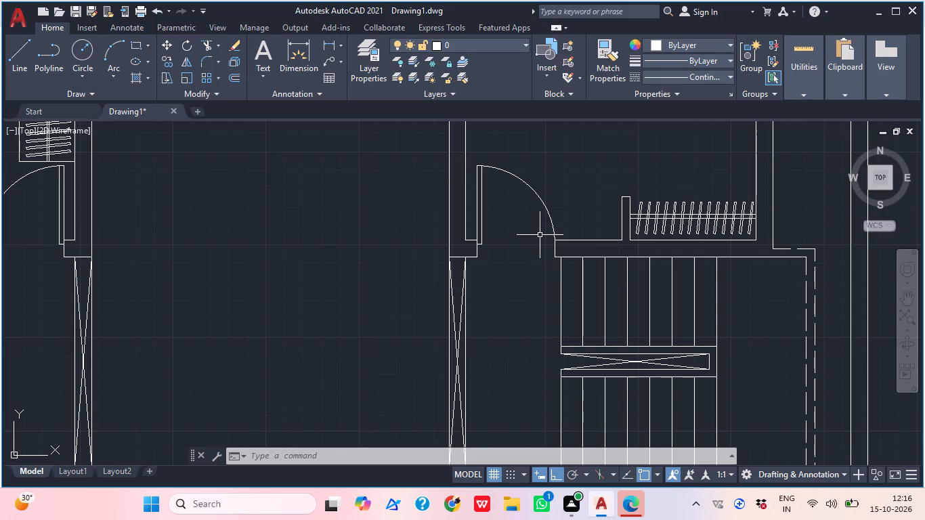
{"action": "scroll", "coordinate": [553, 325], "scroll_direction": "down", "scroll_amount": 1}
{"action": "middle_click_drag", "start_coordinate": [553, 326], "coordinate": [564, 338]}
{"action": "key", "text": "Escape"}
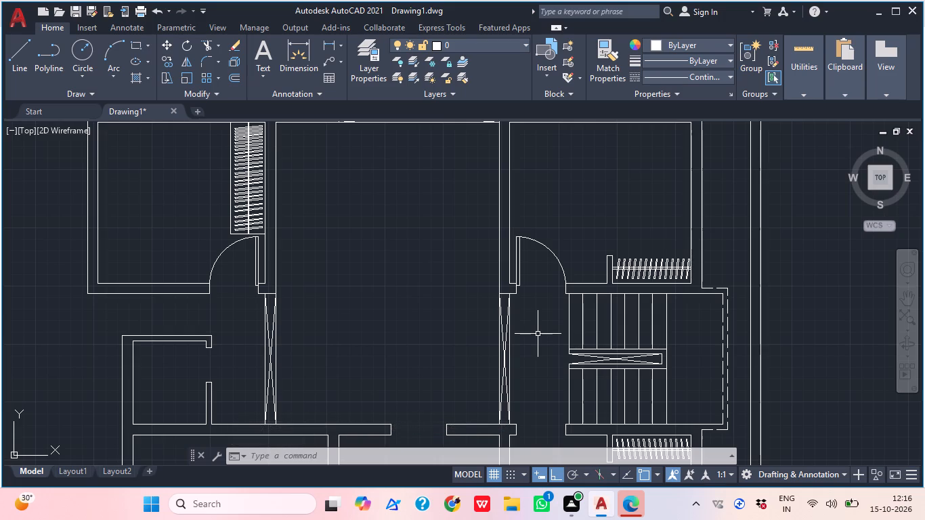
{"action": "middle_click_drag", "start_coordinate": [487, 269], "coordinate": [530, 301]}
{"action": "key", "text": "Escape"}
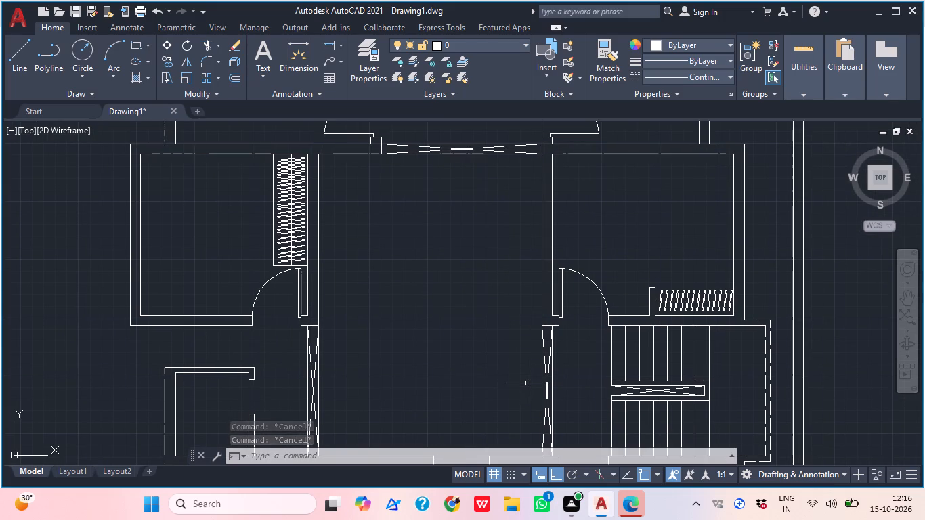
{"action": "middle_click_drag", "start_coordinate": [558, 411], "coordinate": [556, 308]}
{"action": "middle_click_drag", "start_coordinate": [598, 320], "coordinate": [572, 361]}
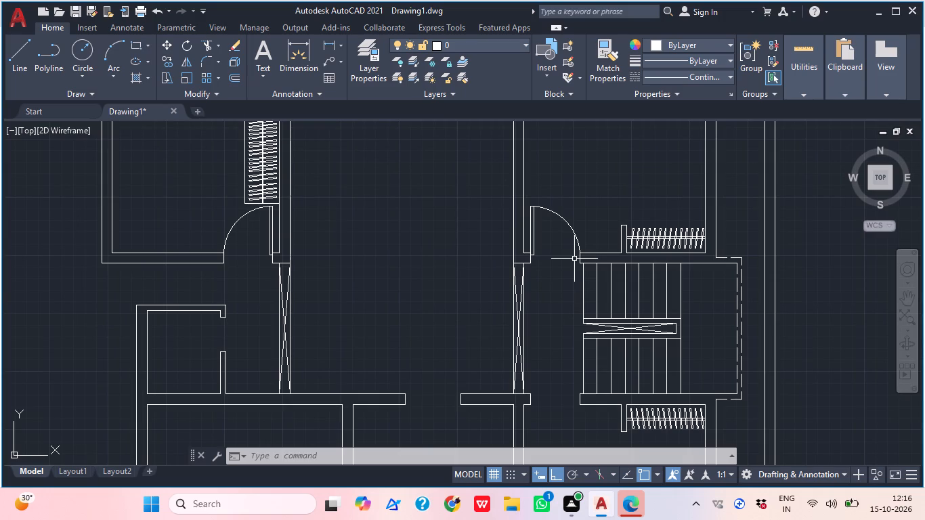
Mirror the 3'6" door above the staircase about a horizontal line through the midpoint of the staircase's dashed side, keeping the original.
{"action": "scroll", "coordinate": [576, 188], "scroll_direction": "up", "scroll_amount": 1}
{"action": "left_click", "coordinate": [558, 265]}
{"action": "left_click", "coordinate": [540, 214]}
{"action": "scroll", "coordinate": [558, 244], "scroll_direction": "down", "scroll_amount": 3}
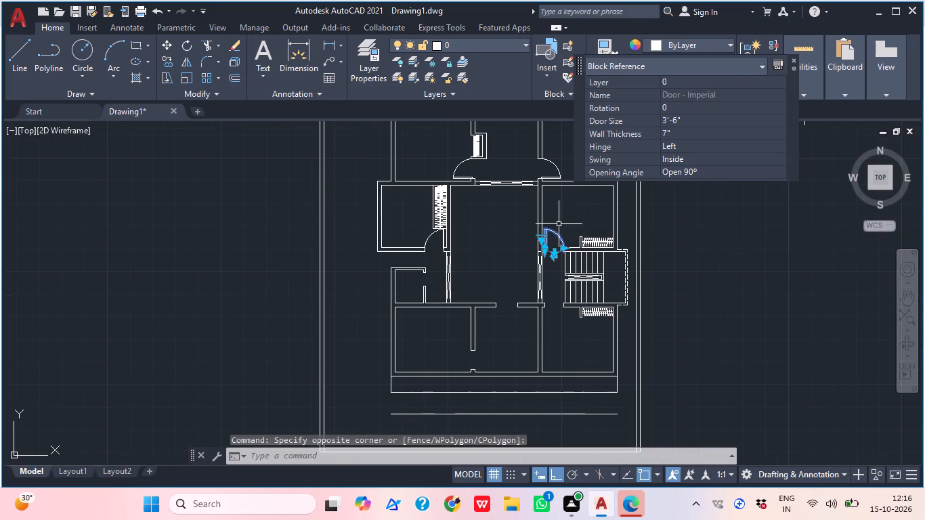
{"action": "type", "text": "MI"}
{"action": "key", "text": "space"}
{"action": "scroll", "coordinate": [646, 274], "scroll_direction": "up", "scroll_amount": 3}
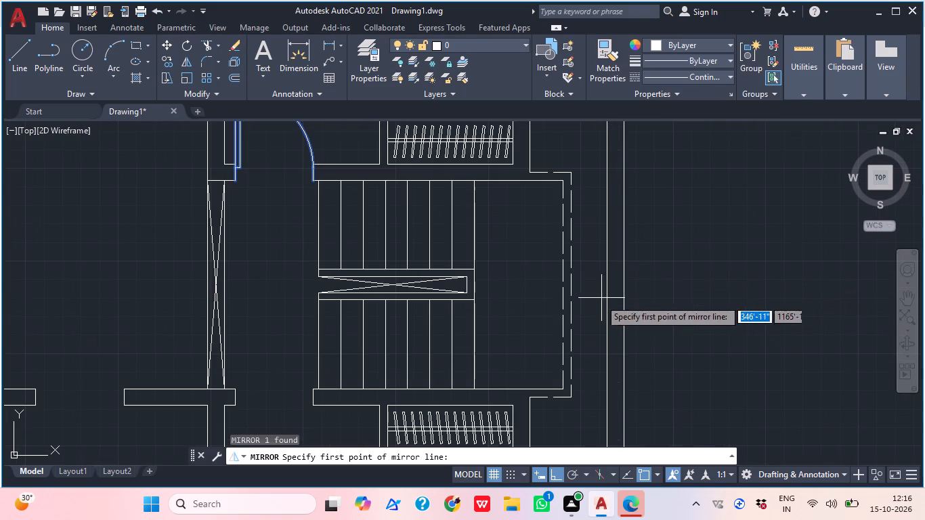
{"action": "left_click", "coordinate": [564, 288]}
{"action": "scroll", "coordinate": [639, 225], "scroll_direction": "down", "scroll_amount": 3}
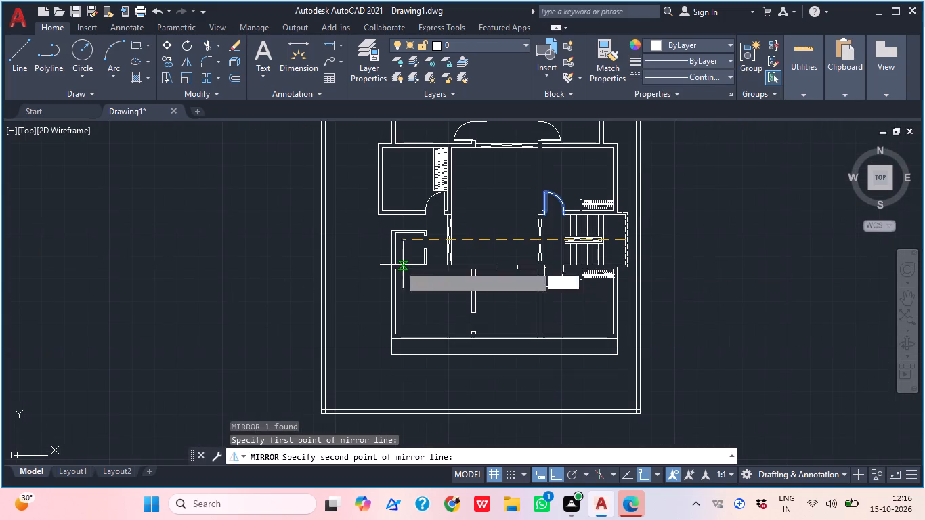
{"action": "left_click", "coordinate": [243, 214]}
{"action": "left_click_drag", "start_coordinate": [266, 259], "coordinate": [243, 214]}
Copy the 2'6" door pair twice straight down, using its shared lower hinge-side end as the base point.
{"action": "scroll", "coordinate": [374, 225], "scroll_direction": "down", "scroll_amount": 1}
{"action": "middle_click_drag", "start_coordinate": [420, 247], "coordinate": [384, 238]}
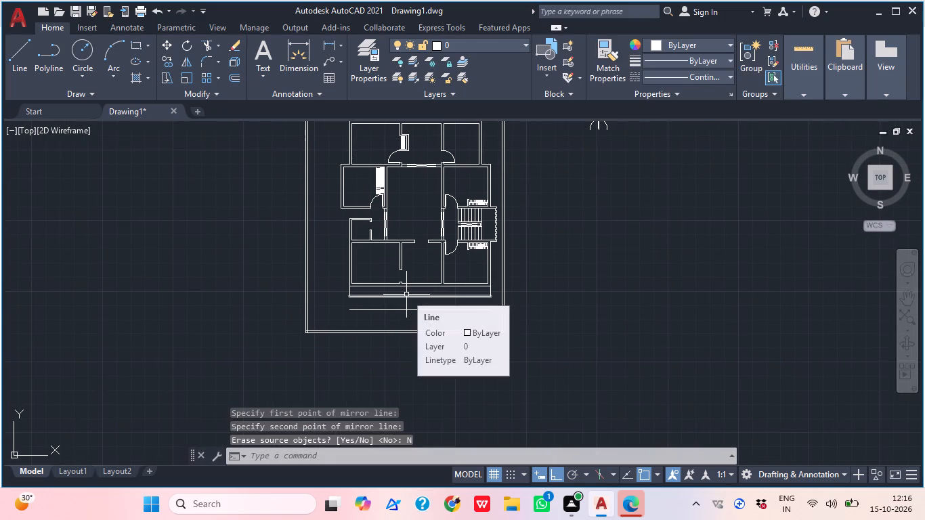
{"action": "scroll", "coordinate": [416, 280], "scroll_direction": "up", "scroll_amount": 1}
{"action": "middle_click_drag", "start_coordinate": [416, 288], "coordinate": [377, 428]}
{"action": "middle_click_drag", "start_coordinate": [455, 381], "coordinate": [469, 334]}
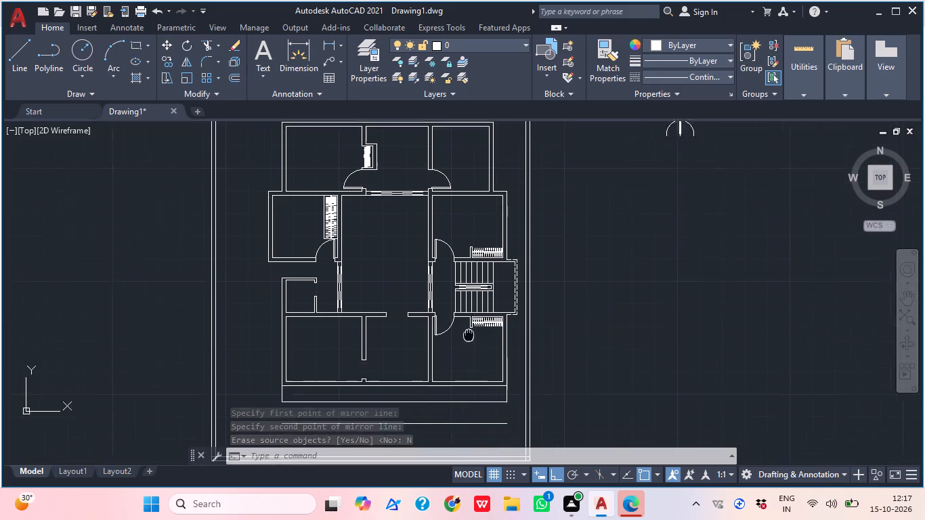
{"action": "middle_click_drag", "start_coordinate": [469, 334], "coordinate": [475, 322]}
{"action": "middle_click_drag", "start_coordinate": [534, 282], "coordinate": [496, 404]}
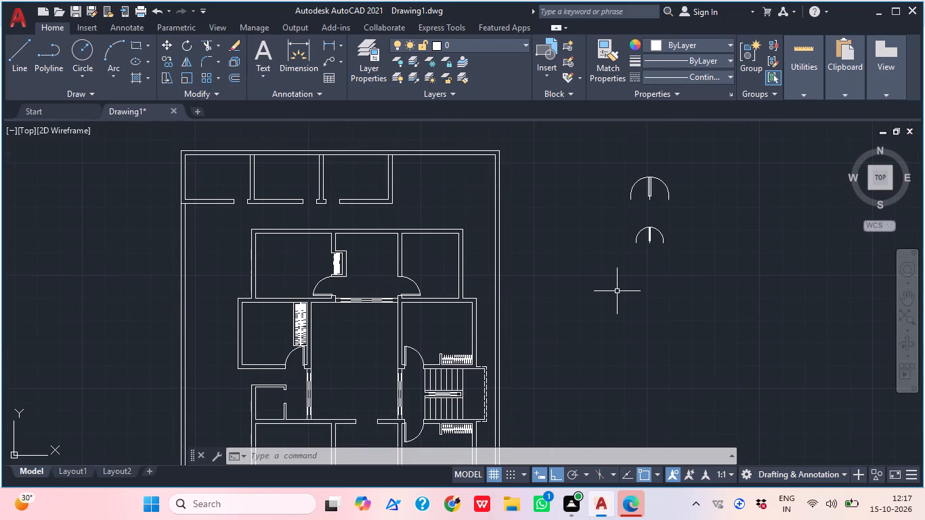
{"action": "scroll", "coordinate": [637, 230], "scroll_direction": "up", "scroll_amount": 2}
{"action": "left_click_drag", "start_coordinate": [729, 311], "coordinate": [716, 320]}
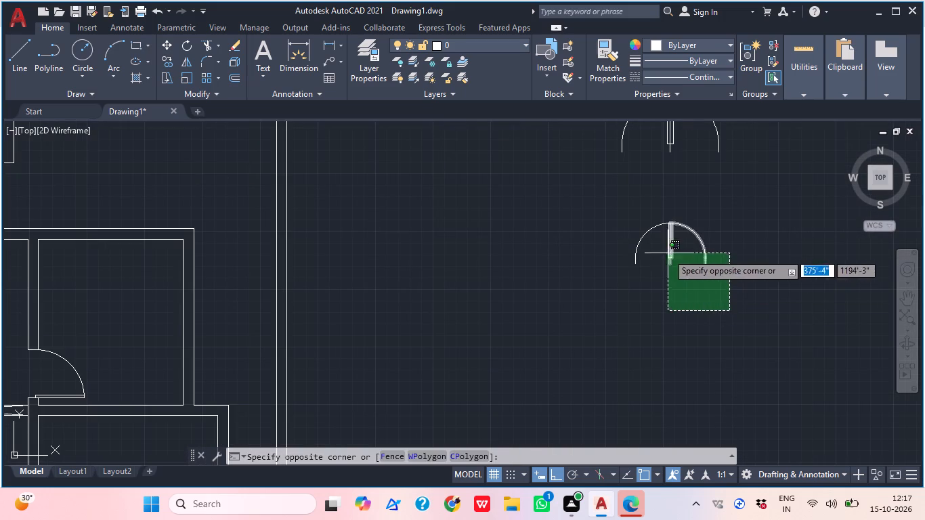
{"action": "left_click", "coordinate": [645, 246]}
{"action": "key", "text": "c"}
{"action": "key", "text": "o"}
{"action": "type", "text": "P"}
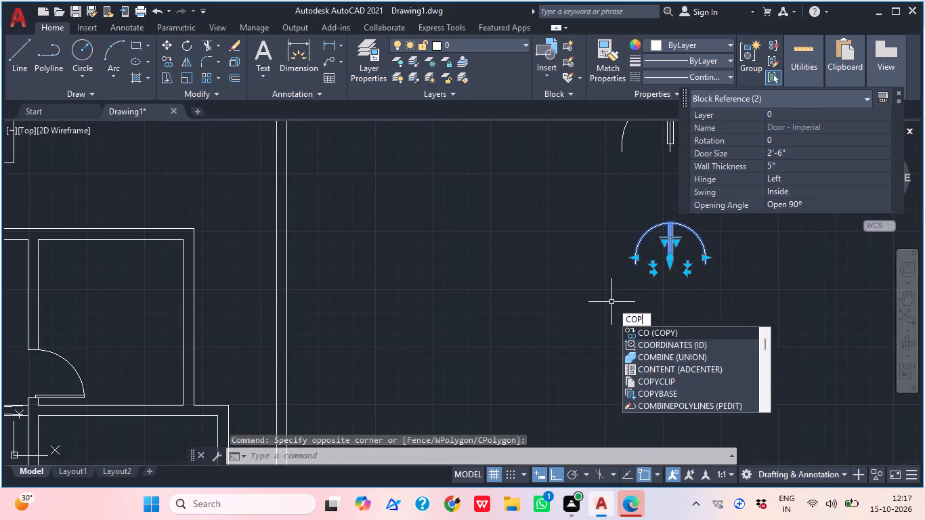
{"action": "key", "text": "space"}
{"action": "left_click", "coordinate": [674, 265]}
{"action": "middle_click_drag", "start_coordinate": [672, 286], "coordinate": [683, 262]}
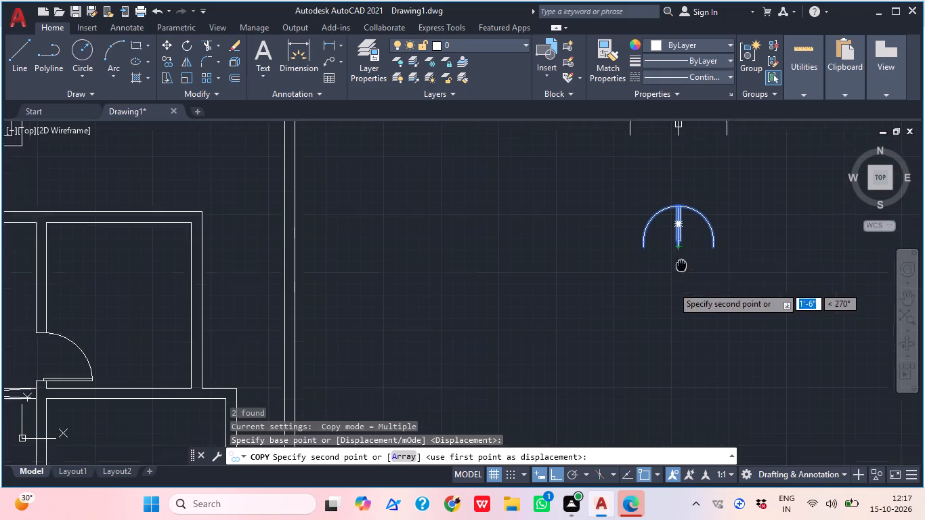
{"action": "middle_click_drag", "start_coordinate": [683, 262], "coordinate": [688, 227]}
{"action": "left_click", "coordinate": [627, 321]}
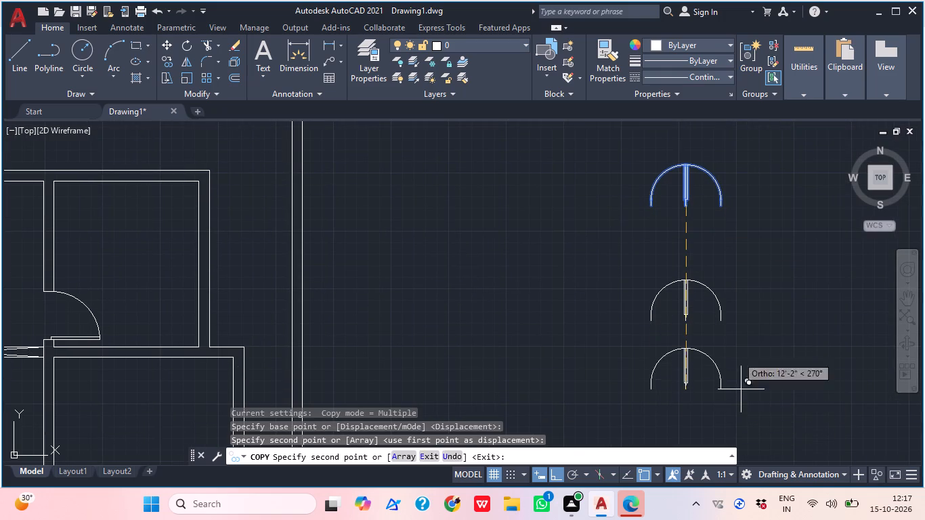
{"action": "middle_click_drag", "start_coordinate": [716, 315], "coordinate": [683, 259]}
{"action": "left_click", "coordinate": [653, 360]}
{"action": "key", "text": "Escape"}
Rotate the upper copied 2'6" door pair 90° about its shared lower hinge-side end.
{"action": "left_click", "coordinate": [729, 280]}
{"action": "left_click", "coordinate": [564, 201]}
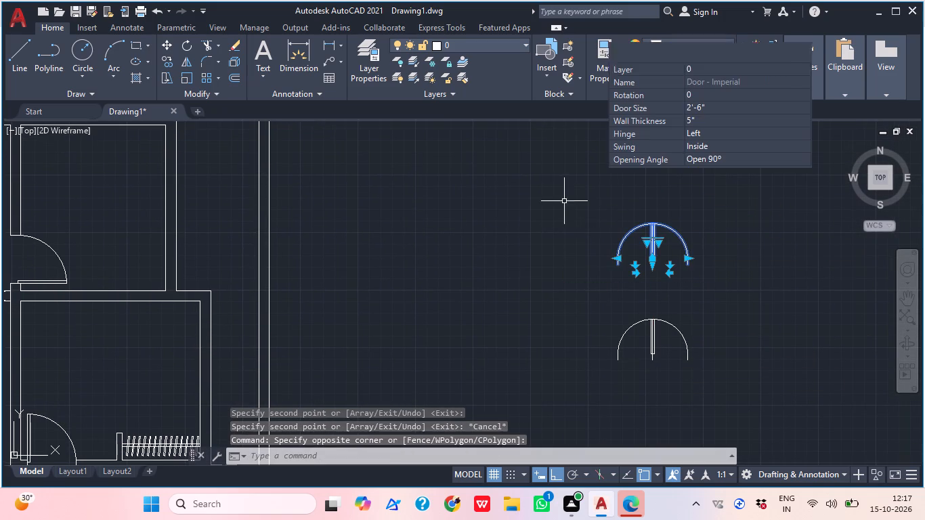
{"action": "key", "text": "r"}
{"action": "type", "text": "O"}
{"action": "key", "text": "space"}
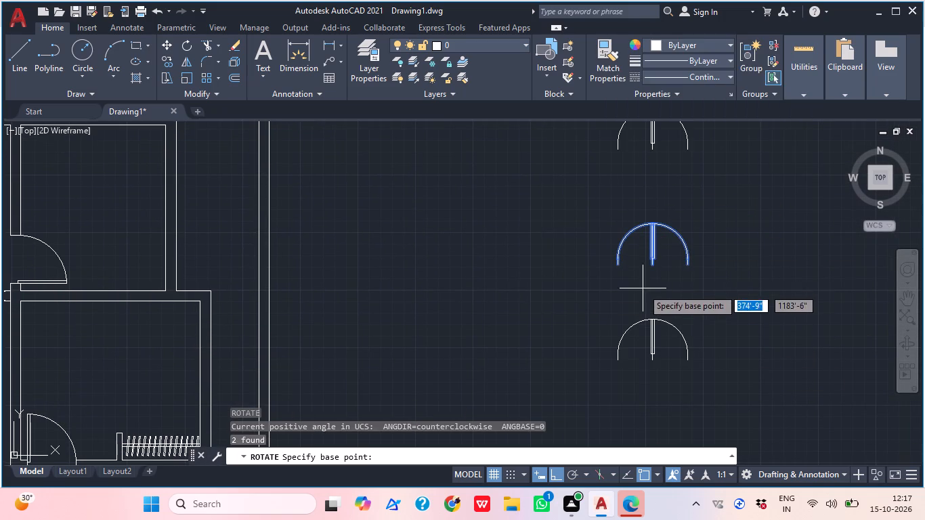
{"action": "left_click", "coordinate": [657, 267]}
{"action": "left_click", "coordinate": [640, 196]}
Rotate the lower copied 2'6" door pair 270° about its shared lower hinge-side end.
{"action": "middle_click_drag", "start_coordinate": [670, 288], "coordinate": [644, 257]}
{"action": "left_click", "coordinate": [672, 355]}
{"action": "left_click", "coordinate": [575, 311]}
{"action": "type", "text": "RO"}
{"action": "key", "text": "space"}
{"action": "left_click", "coordinate": [625, 328]}
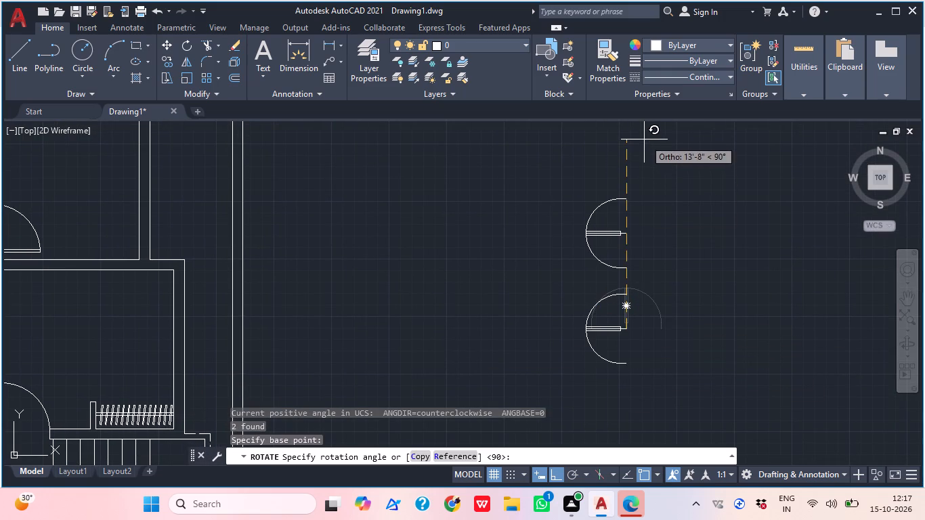
{"action": "middle_click_drag", "start_coordinate": [597, 290], "coordinate": [572, 218]}
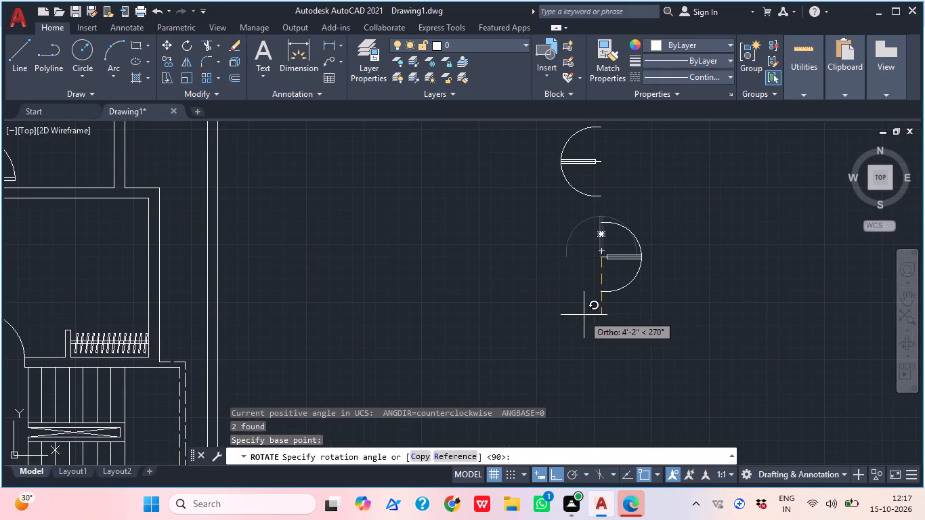
{"action": "left_click", "coordinate": [588, 322]}
Copy the lower door of the left-facing 2'6" pair from its hinge-side end to the upper wall-stub corner of the small left room's opening.
{"action": "middle_click_drag", "start_coordinate": [643, 318], "coordinate": [626, 421]}
{"action": "middle_click_drag", "start_coordinate": [597, 347], "coordinate": [629, 389]}
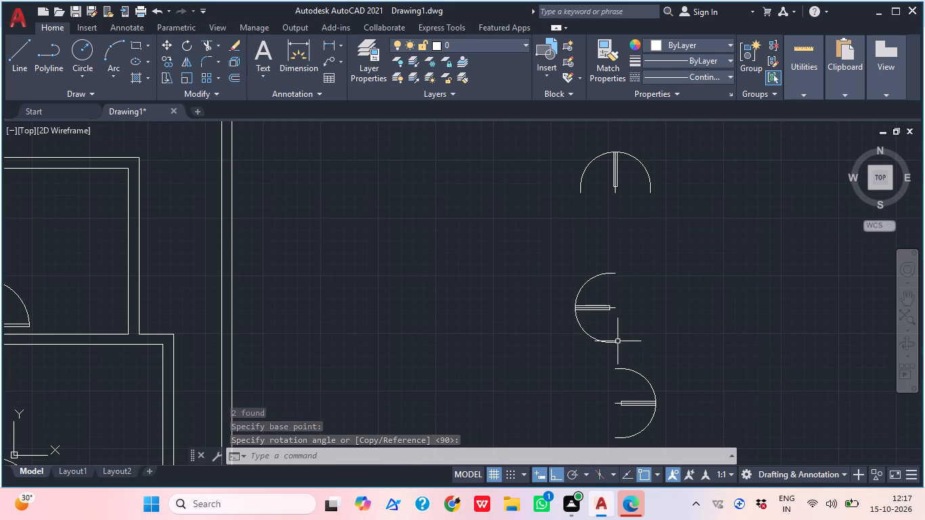
{"action": "scroll", "coordinate": [655, 253], "scroll_direction": "up", "scroll_amount": 2}
{"action": "middle_click_drag", "start_coordinate": [555, 339], "coordinate": [633, 246]}
{"action": "left_click_drag", "start_coordinate": [578, 341], "coordinate": [568, 344]}
{"action": "left_click", "coordinate": [516, 345]}
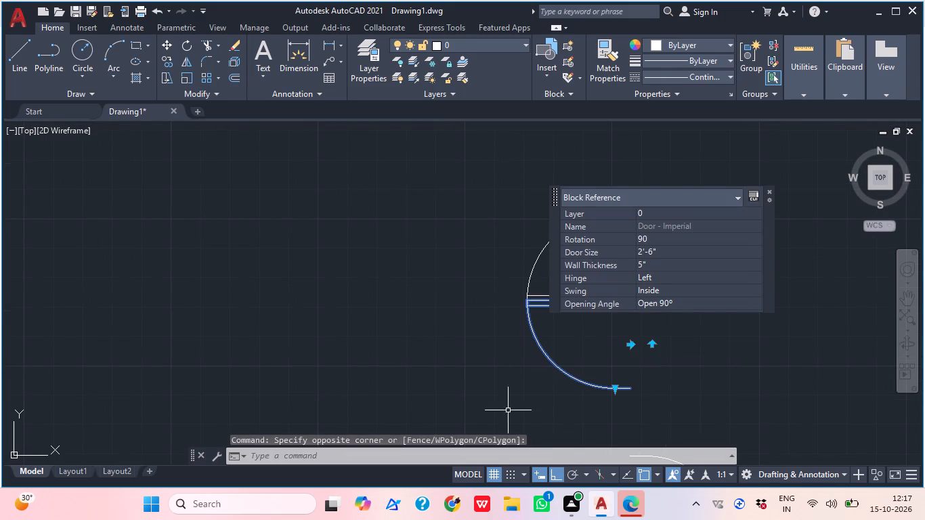
{"action": "key", "text": "c"}
{"action": "key", "text": "o"}
{"action": "type", "text": "P"}
{"action": "key", "text": "space"}
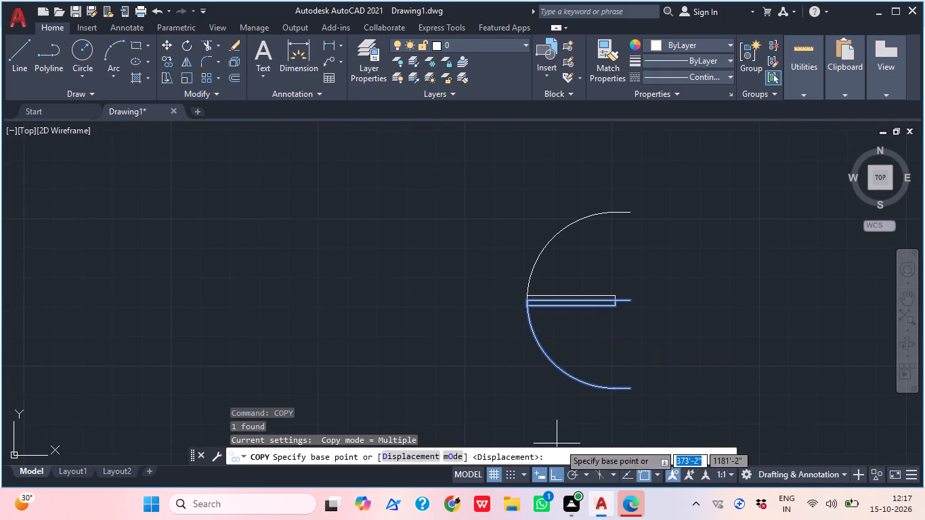
{"action": "left_click", "coordinate": [634, 301]}
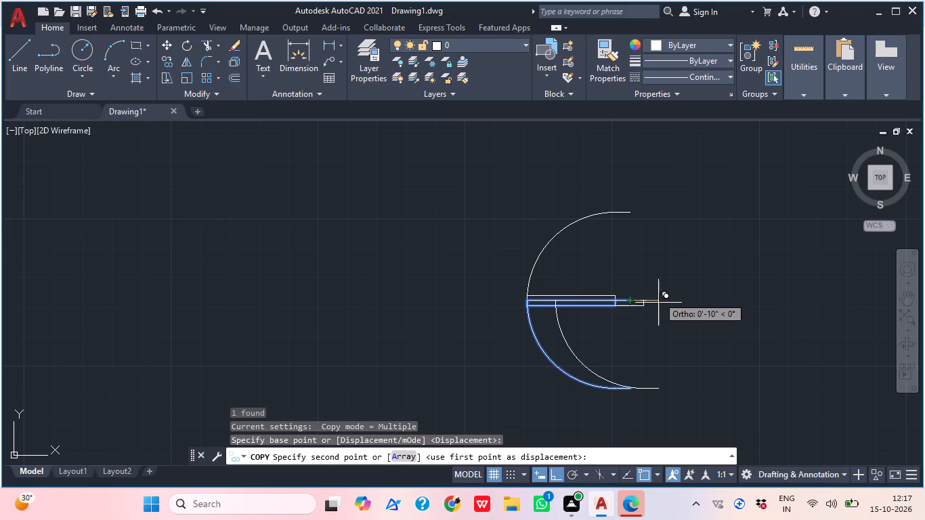
{"action": "middle_click_drag", "start_coordinate": [679, 277], "coordinate": [846, 255]}
{"action": "scroll", "coordinate": [640, 320], "scroll_direction": "down", "scroll_amount": 2}
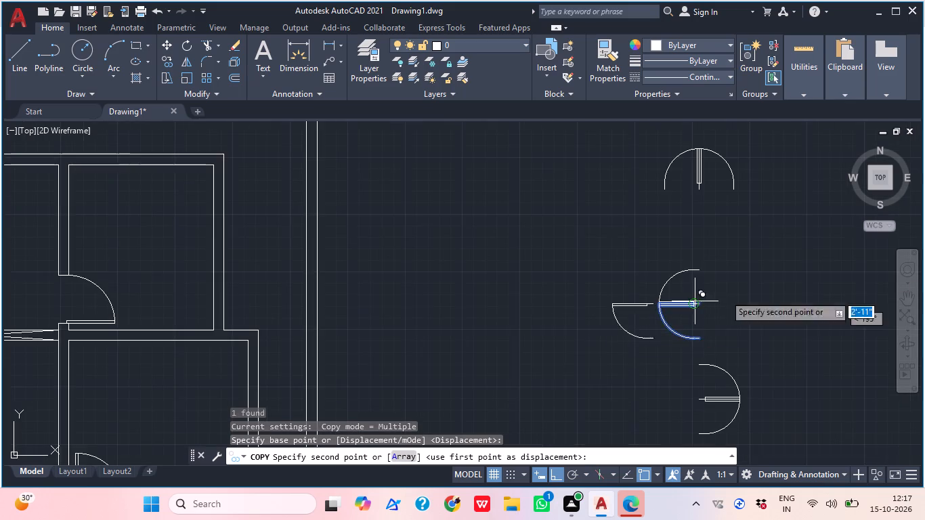
{"action": "middle_click_drag", "start_coordinate": [577, 328], "coordinate": [910, 202]}
{"action": "middle_click_drag", "start_coordinate": [489, 298], "coordinate": [734, 188]}
{"action": "middle_click_drag", "start_coordinate": [397, 328], "coordinate": [581, 232]}
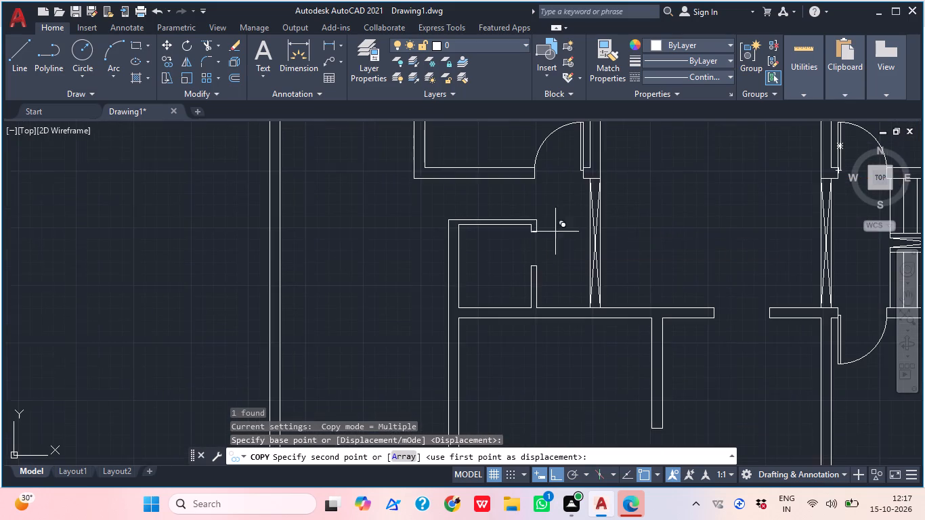
{"action": "scroll", "coordinate": [536, 227], "scroll_direction": "up", "scroll_amount": 3}
{"action": "left_click", "coordinate": [538, 254]}
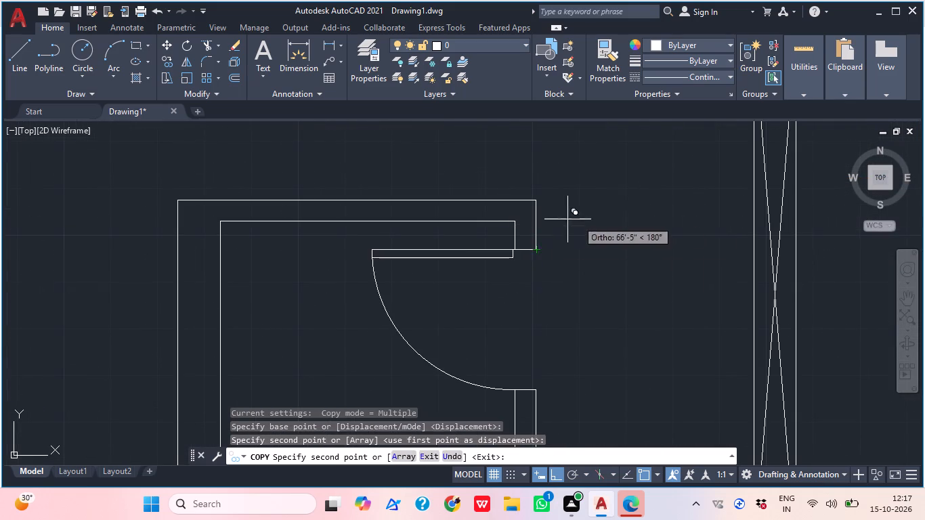
{"action": "scroll", "coordinate": [624, 222], "scroll_direction": "down", "scroll_amount": 2}
{"action": "scroll", "coordinate": [712, 245], "scroll_direction": "down", "scroll_amount": 3}
{"action": "middle_click_drag", "start_coordinate": [731, 269], "coordinate": [524, 267]}
{"action": "middle_click_drag", "start_coordinate": [694, 247], "coordinate": [563, 350]}
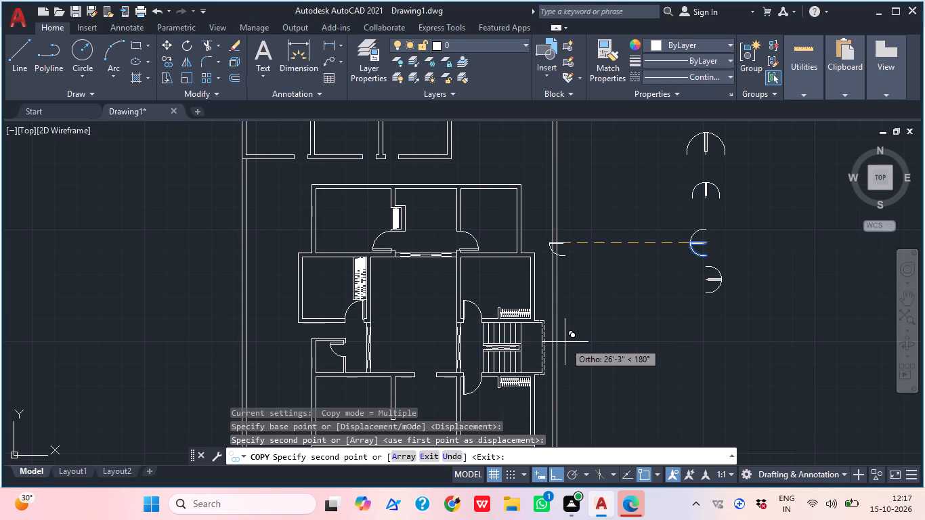
{"action": "scroll", "coordinate": [593, 310], "scroll_direction": "down", "scroll_amount": 1}
{"action": "middle_click_drag", "start_coordinate": [593, 313], "coordinate": [589, 357]}
{"action": "key", "text": "Escape"}
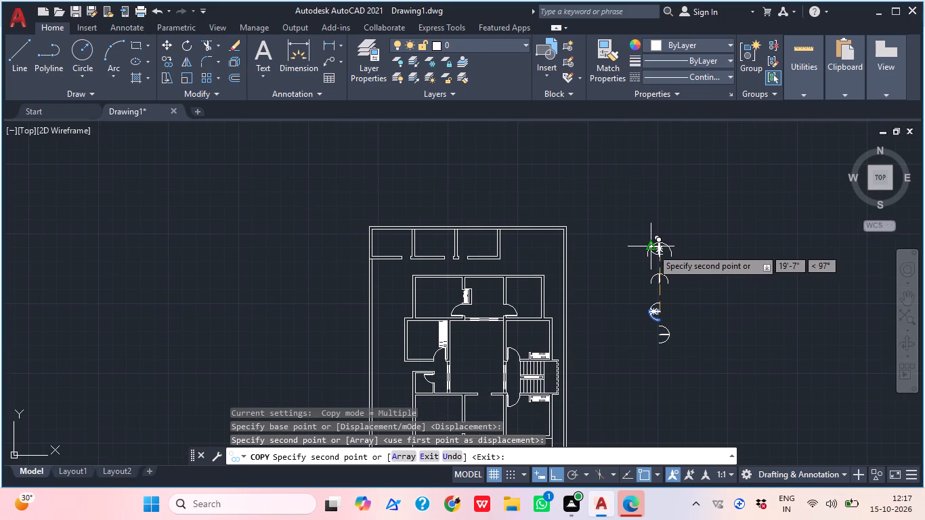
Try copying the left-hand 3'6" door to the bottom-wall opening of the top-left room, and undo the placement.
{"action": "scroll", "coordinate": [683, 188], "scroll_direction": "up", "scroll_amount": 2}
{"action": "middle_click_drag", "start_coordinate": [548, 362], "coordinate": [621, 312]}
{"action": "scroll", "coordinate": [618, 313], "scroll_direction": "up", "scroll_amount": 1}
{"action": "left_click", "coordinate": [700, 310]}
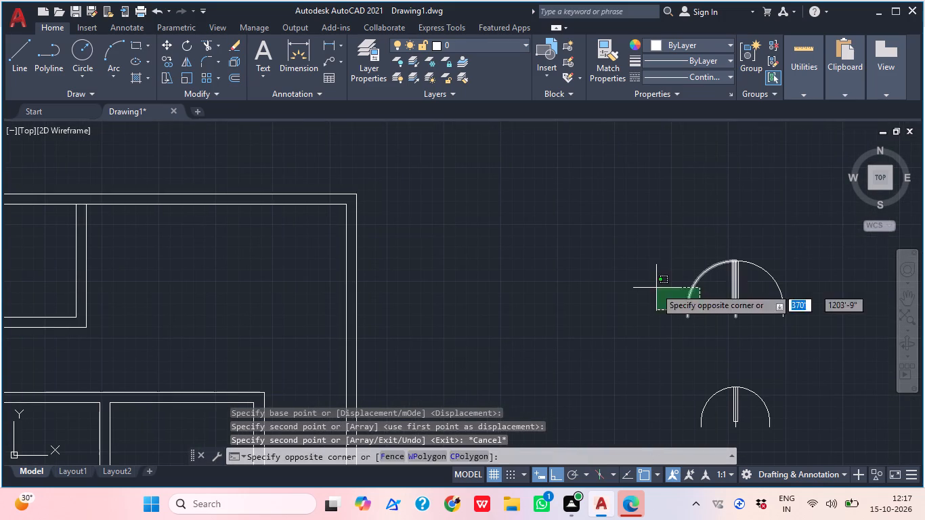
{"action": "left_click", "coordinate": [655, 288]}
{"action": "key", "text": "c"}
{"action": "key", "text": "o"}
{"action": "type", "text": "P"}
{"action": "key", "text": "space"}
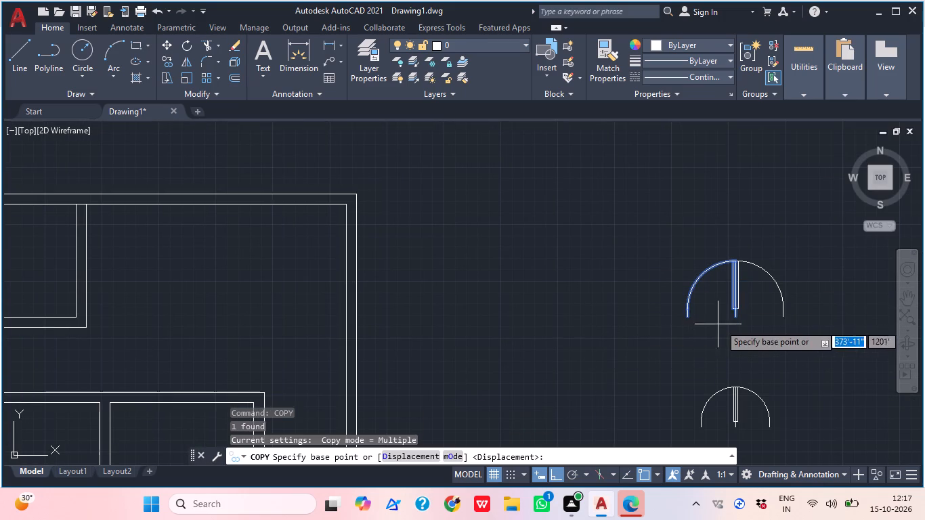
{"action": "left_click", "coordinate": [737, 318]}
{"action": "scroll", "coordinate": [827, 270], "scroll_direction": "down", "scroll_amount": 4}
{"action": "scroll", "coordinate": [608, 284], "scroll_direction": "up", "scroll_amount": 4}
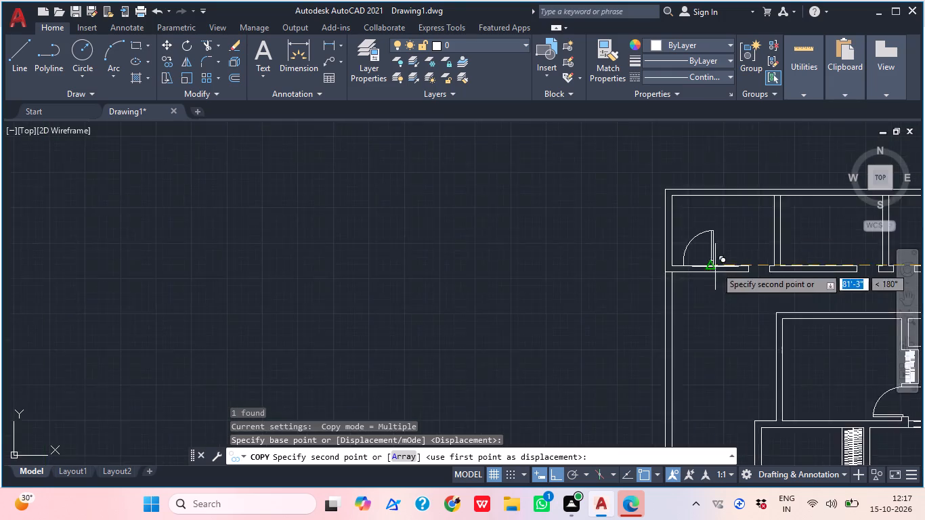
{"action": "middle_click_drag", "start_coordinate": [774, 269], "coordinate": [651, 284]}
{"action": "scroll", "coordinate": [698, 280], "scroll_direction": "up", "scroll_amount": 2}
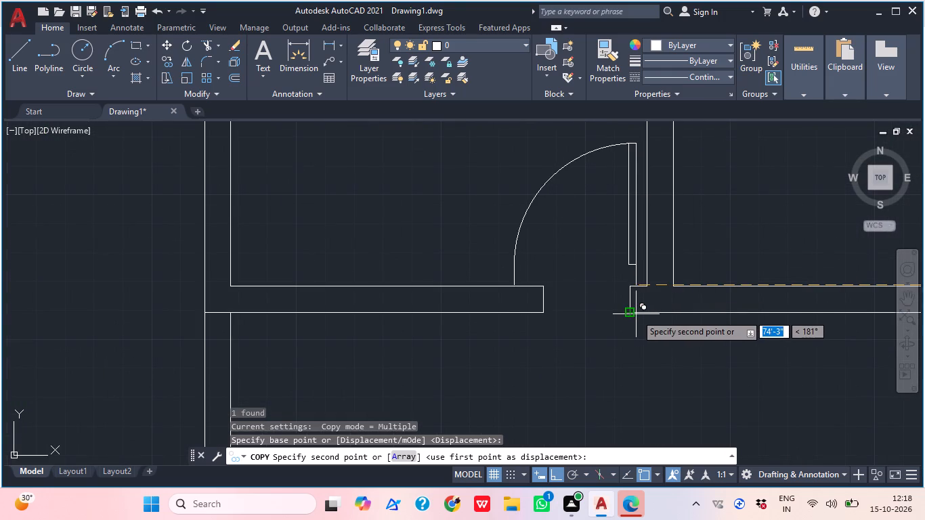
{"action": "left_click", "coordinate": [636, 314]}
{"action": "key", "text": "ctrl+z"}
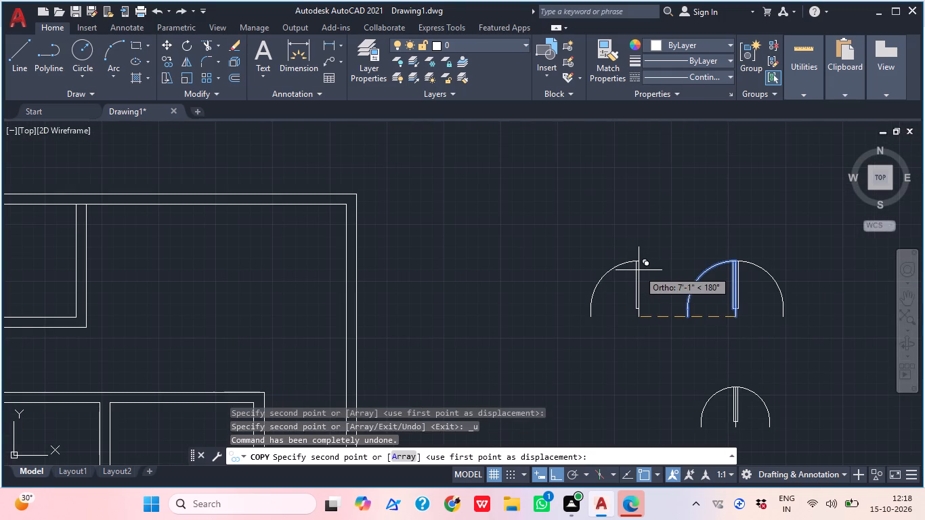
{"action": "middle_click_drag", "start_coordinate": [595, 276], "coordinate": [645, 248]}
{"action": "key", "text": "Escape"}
Measure the width of the top-left room's bottom-wall opening with a linear dimension, without placing it.
{"action": "middle_click_drag", "start_coordinate": [689, 253], "coordinate": [825, 276]}
{"action": "scroll", "coordinate": [715, 256], "scroll_direction": "down", "scroll_amount": 2}
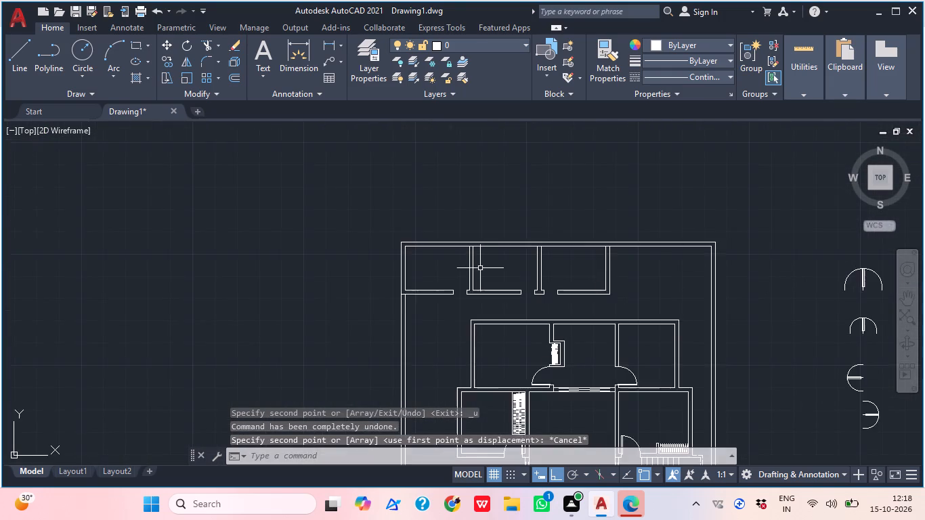
{"action": "scroll", "coordinate": [480, 268], "scroll_direction": "up", "scroll_amount": 2}
{"action": "middle_click_drag", "start_coordinate": [446, 325], "coordinate": [572, 290]}
{"action": "scroll", "coordinate": [561, 304], "scroll_direction": "up", "scroll_amount": 2}
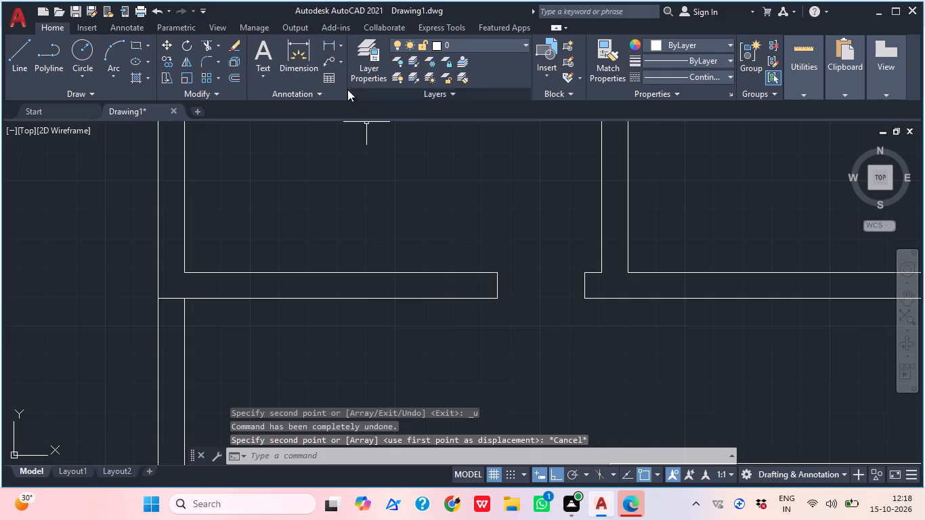
{"action": "left_click", "coordinate": [332, 47]}
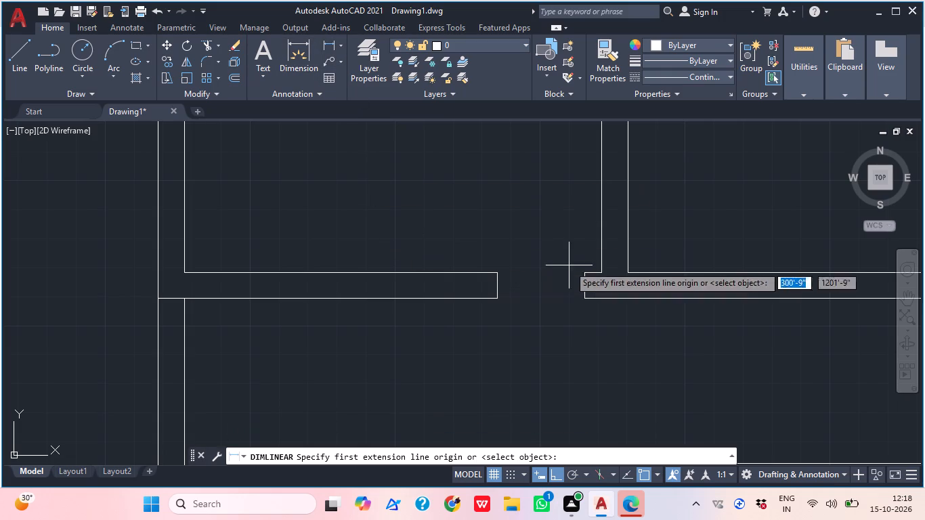
{"action": "left_click", "coordinate": [585, 299]}
{"action": "left_click", "coordinate": [498, 296]}
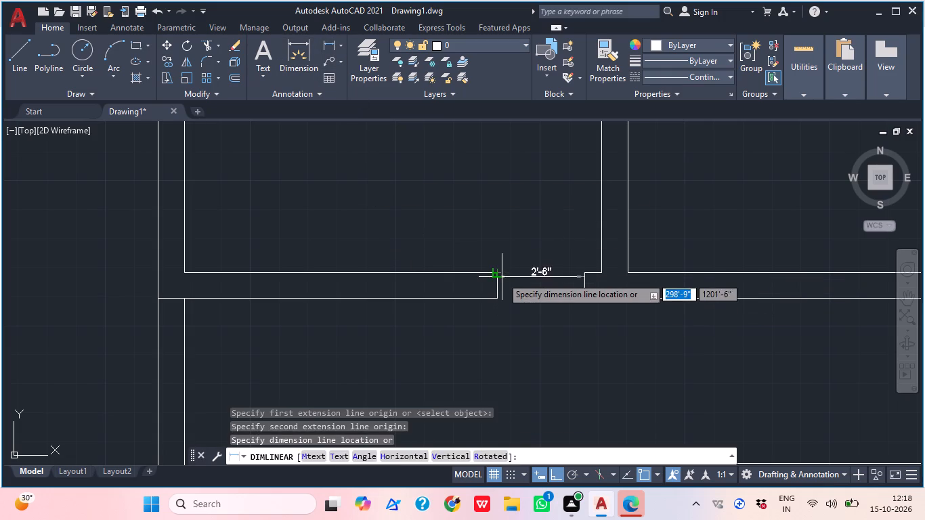
{"action": "key", "text": "Escape"}
Copy the left-hinged door of the upright 2'6" pair into the bottom-wall openings of the top-left and adjacent room, at their lower right corners.
{"action": "scroll", "coordinate": [502, 279], "scroll_direction": "down", "scroll_amount": 5}
{"action": "middle_click_drag", "start_coordinate": [576, 311], "coordinate": [432, 290]}
{"action": "scroll", "coordinate": [575, 310], "scroll_direction": "up", "scroll_amount": 2}
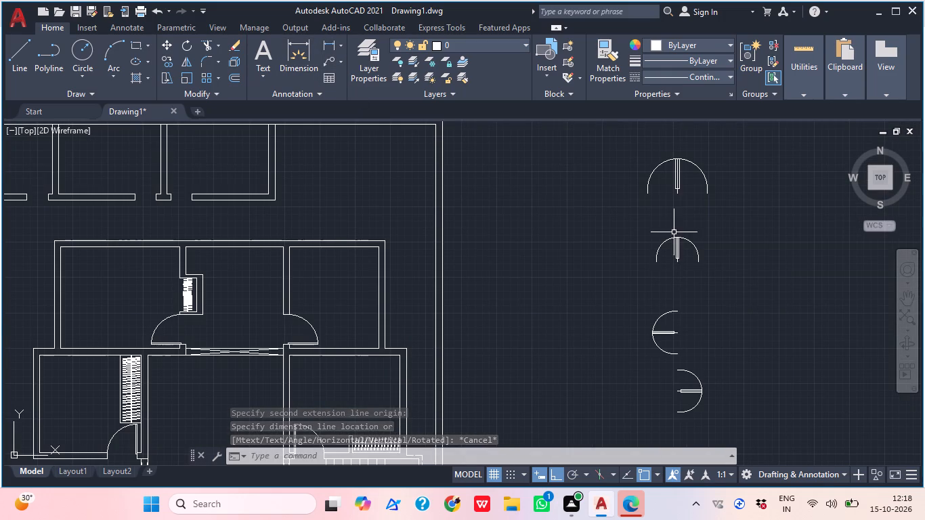
{"action": "scroll", "coordinate": [659, 263], "scroll_direction": "up", "scroll_amount": 3}
{"action": "left_click_drag", "start_coordinate": [660, 258], "coordinate": [653, 254]}
{"action": "left_click", "coordinate": [615, 235]}
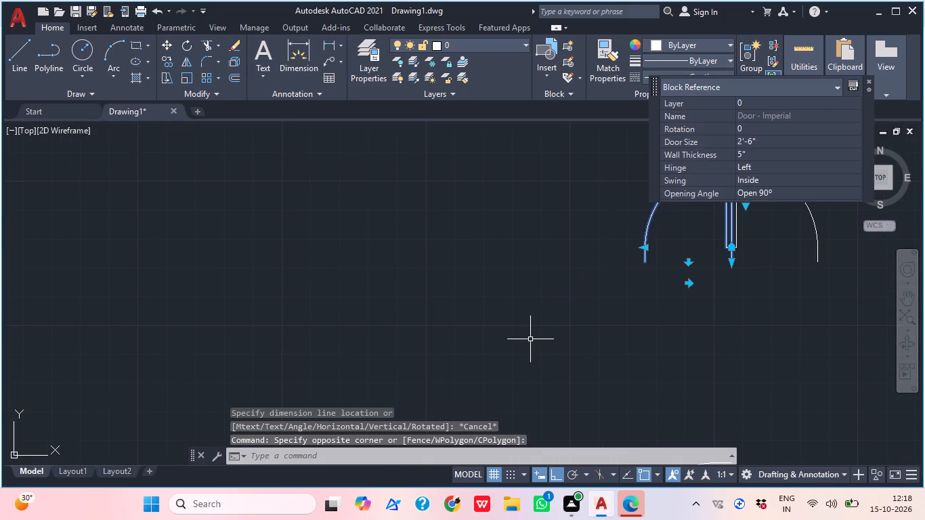
{"action": "key", "text": "c"}
{"action": "key", "text": "o"}
{"action": "type", "text": "P"}
{"action": "key", "text": "space"}
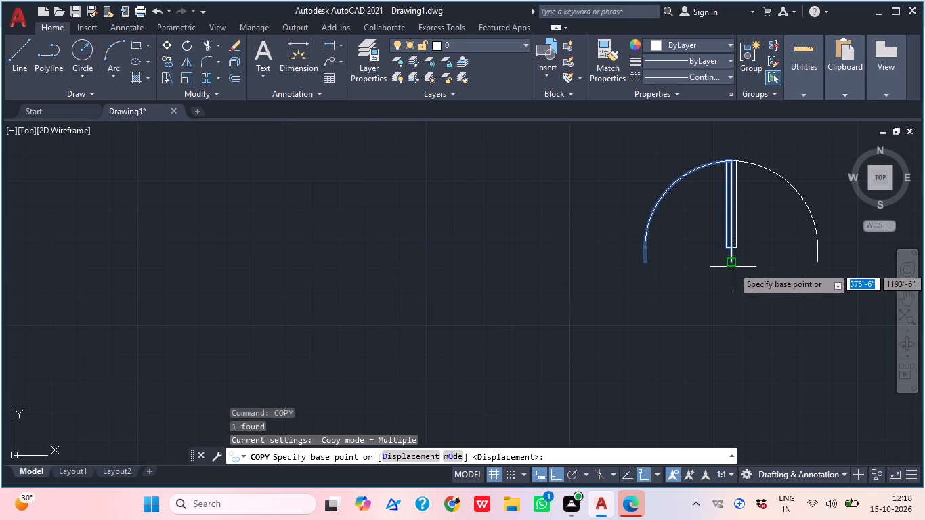
{"action": "left_click", "coordinate": [733, 267]}
{"action": "scroll", "coordinate": [769, 267], "scroll_direction": "down", "scroll_amount": 5}
{"action": "scroll", "coordinate": [543, 245], "scroll_direction": "up", "scroll_amount": 5}
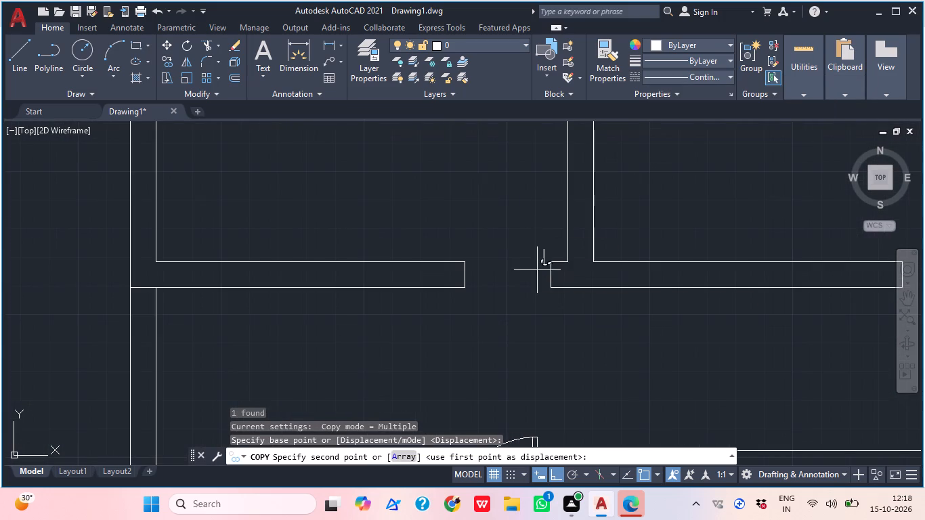
{"action": "left_click", "coordinate": [549, 284]}
{"action": "scroll", "coordinate": [564, 276], "scroll_direction": "down", "scroll_amount": 2}
{"action": "middle_click_drag", "start_coordinate": [640, 296], "coordinate": [448, 303]}
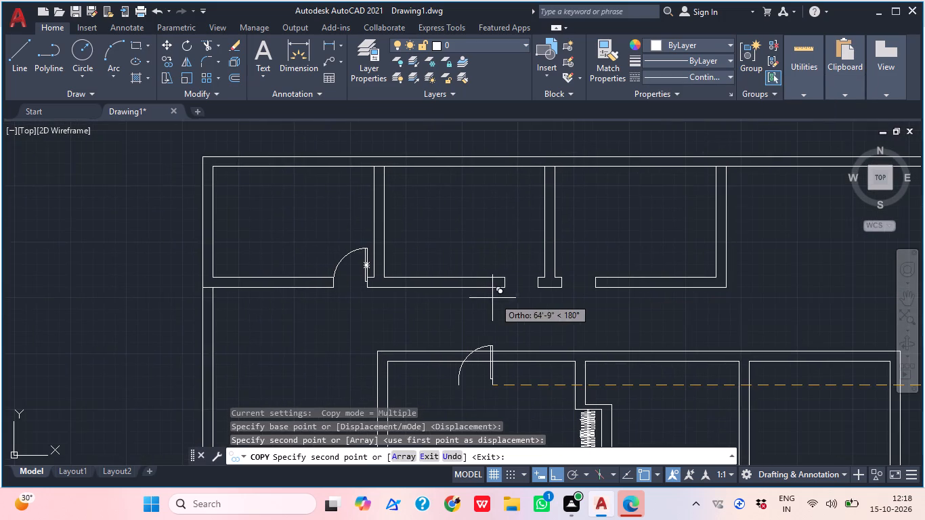
{"action": "scroll", "coordinate": [536, 261], "scroll_direction": "up", "scroll_amount": 2}
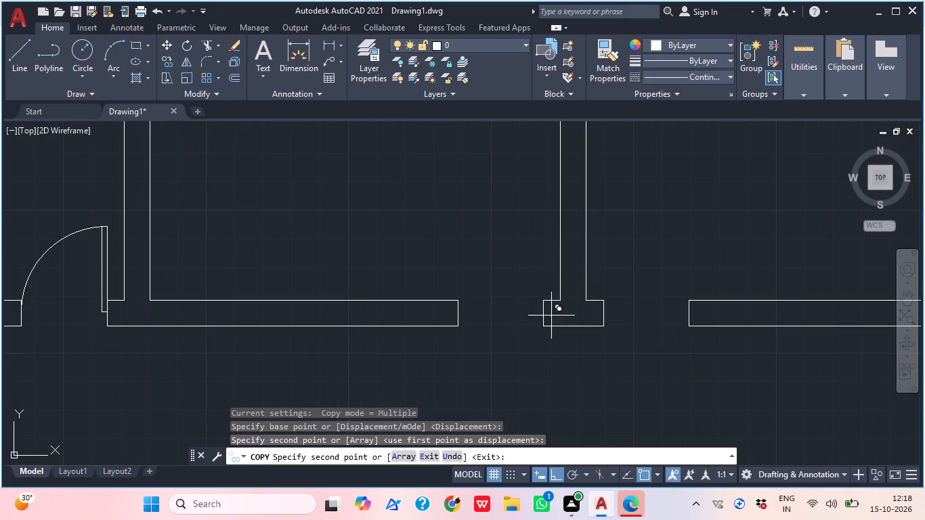
{"action": "left_click", "coordinate": [546, 330]}
{"action": "scroll", "coordinate": [548, 322], "scroll_direction": "down", "scroll_amount": 2}
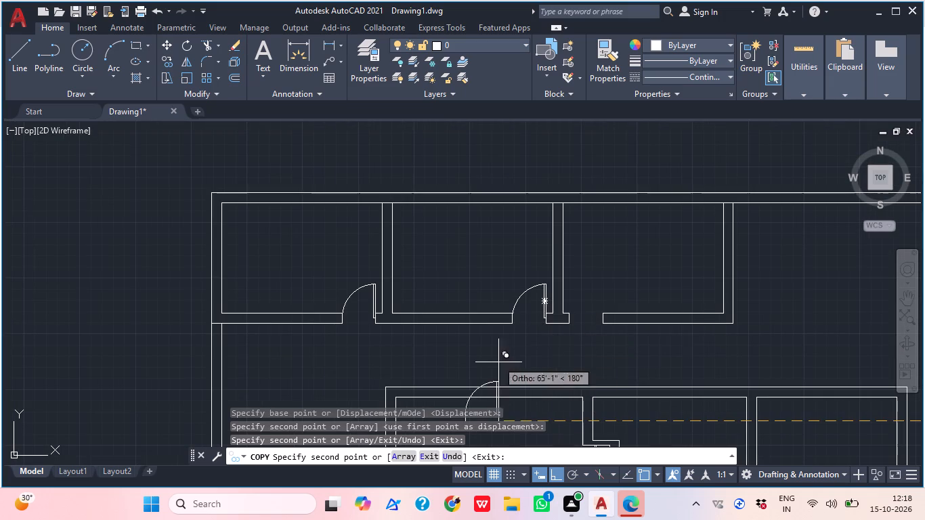
{"action": "key", "text": "Escape"}
Mirror the second top room's 2'6" door about the midpoint of the wall stub into the third room's opening, keeping the original.
{"action": "left_click", "coordinate": [540, 293]}
{"action": "left_click", "coordinate": [523, 284]}
{"action": "key", "text": "m"}
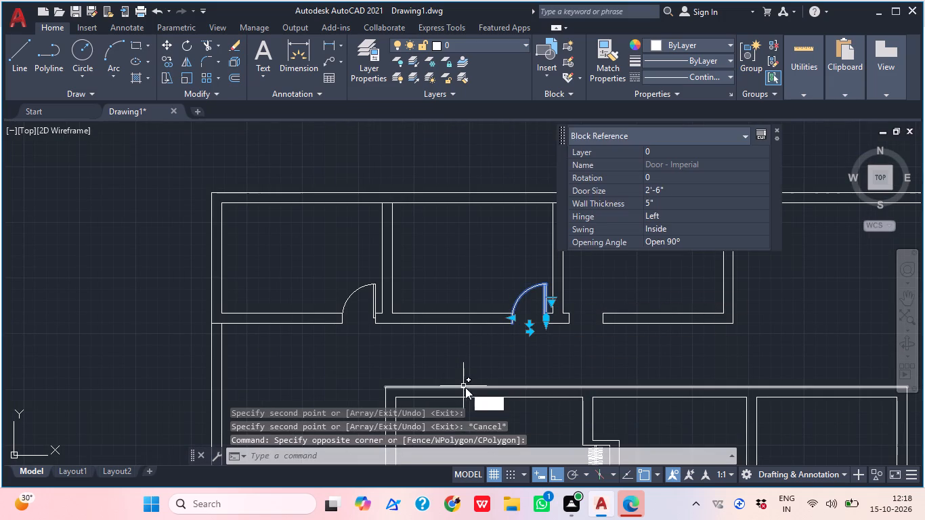
{"action": "key", "text": "i"}
{"action": "key", "text": "space"}
{"action": "left_click", "coordinate": [558, 328]}
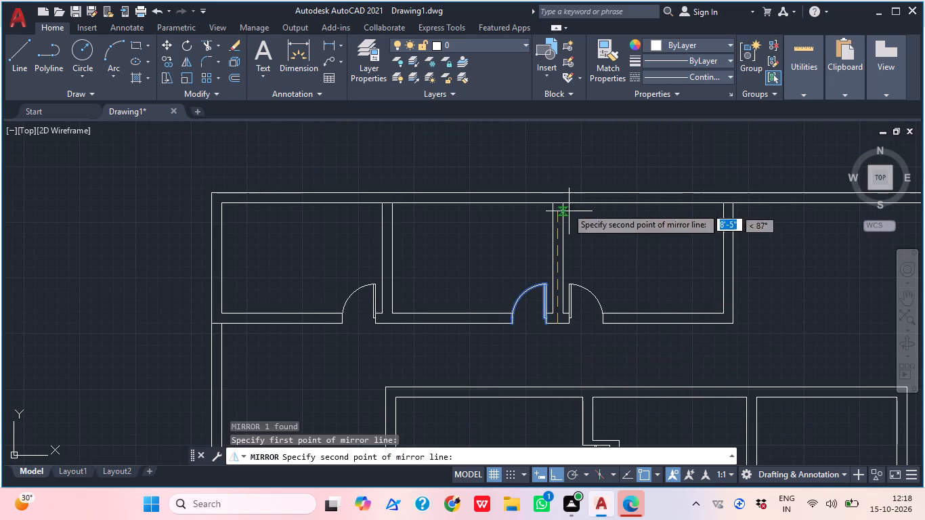
{"action": "left_click", "coordinate": [552, 167]}
{"action": "left_click_drag", "start_coordinate": [584, 218], "coordinate": [552, 167]}
{"action": "scroll", "coordinate": [582, 185], "scroll_direction": "down", "scroll_amount": 1}
{"action": "middle_click_drag", "start_coordinate": [592, 288], "coordinate": [561, 253]}
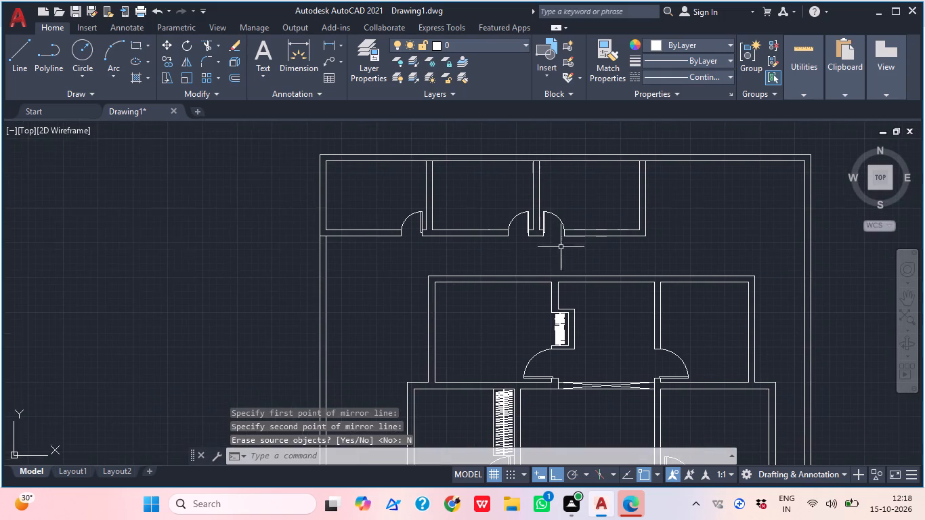
{"action": "key", "text": "Escape"}
Examine the whole floor plan for wall openings that still need doors.
{"action": "scroll", "coordinate": [567, 259], "scroll_direction": "down", "scroll_amount": 1}
{"action": "middle_click_drag", "start_coordinate": [576, 281], "coordinate": [504, 244]}
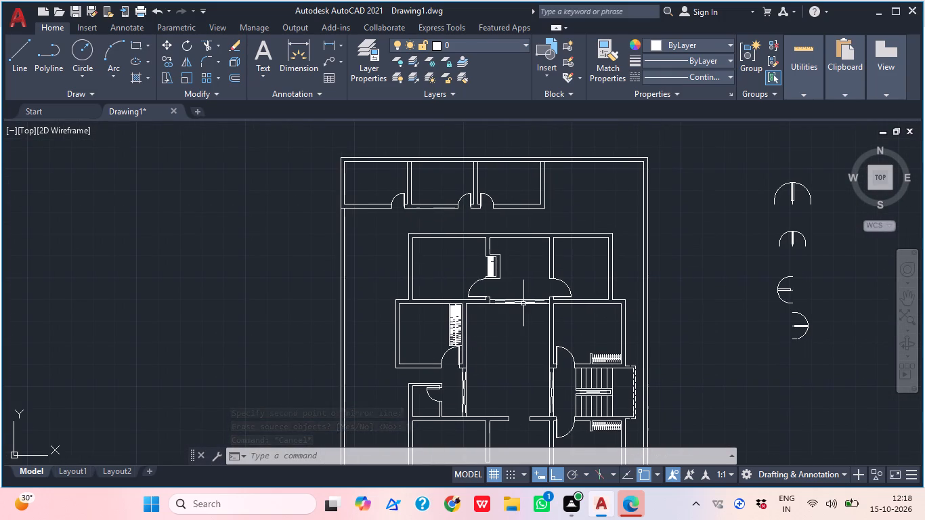
{"action": "middle_click_drag", "start_coordinate": [498, 337], "coordinate": [473, 225]}
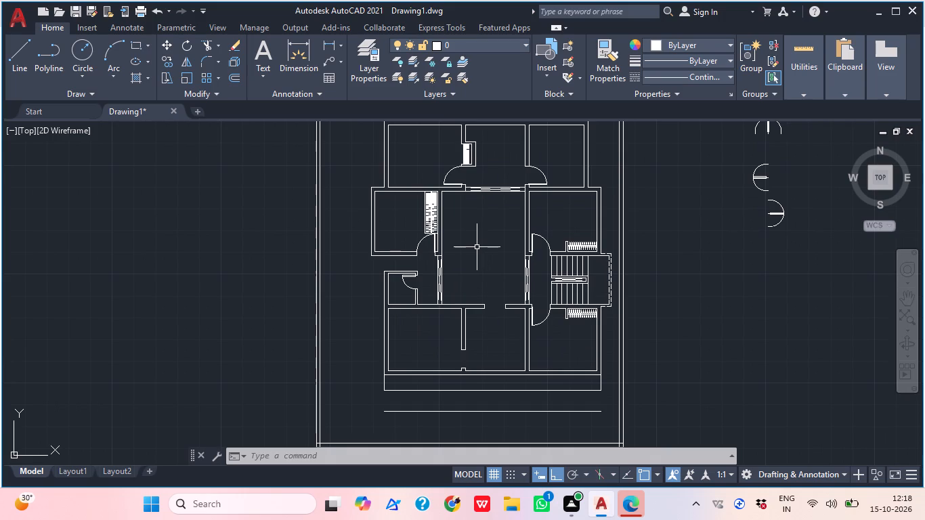
{"action": "middle_click", "coordinate": [484, 231]}
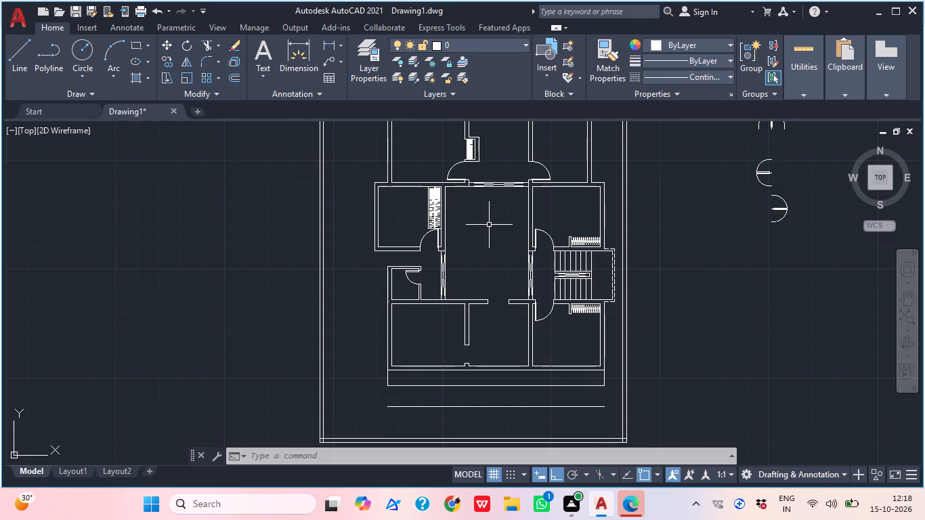
{"action": "scroll", "coordinate": [498, 250], "scroll_direction": "down", "scroll_amount": 1}
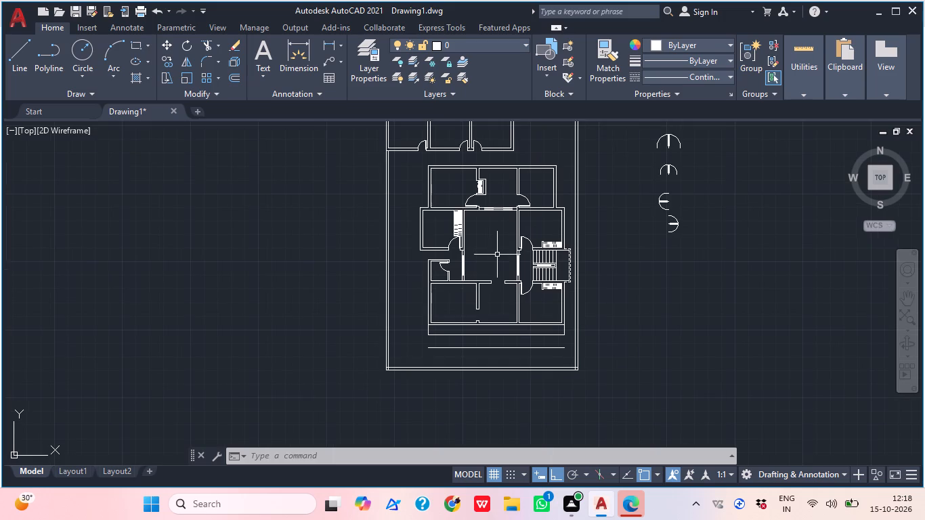
{"action": "middle_click_drag", "start_coordinate": [491, 276], "coordinate": [486, 289]}
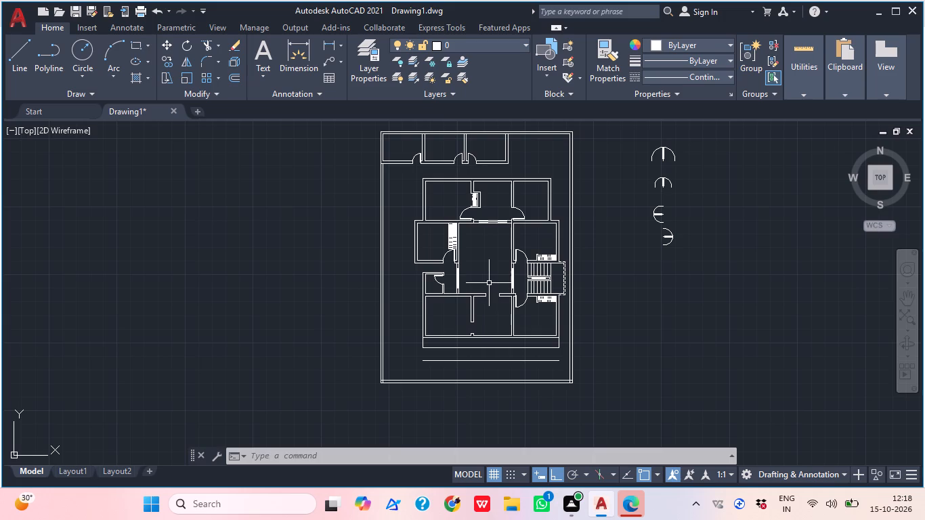
{"action": "middle_click_drag", "start_coordinate": [560, 196], "coordinate": [560, 199]}
{"action": "middle_click_drag", "start_coordinate": [560, 199], "coordinate": [569, 242]}
{"action": "scroll", "coordinate": [674, 277], "scroll_direction": "up", "scroll_amount": 1}
{"action": "middle_click_drag", "start_coordinate": [613, 287], "coordinate": [706, 335]}
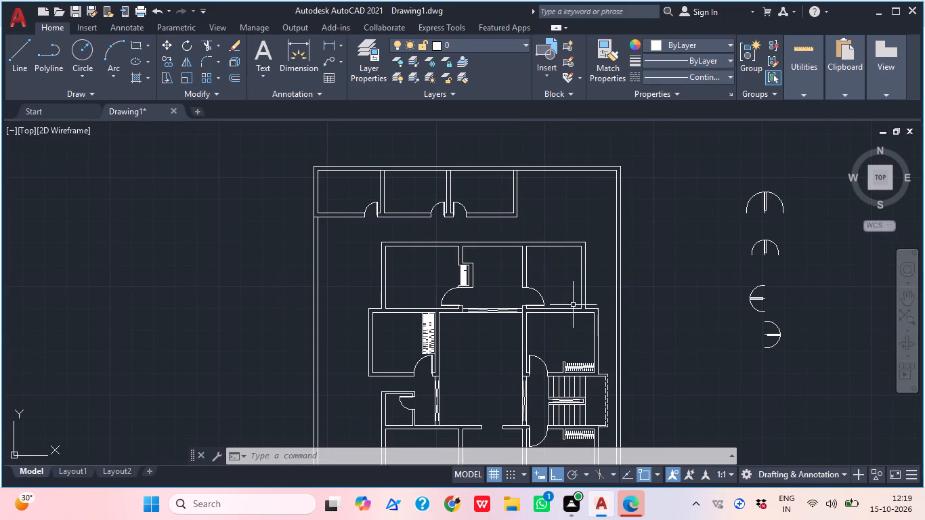
{"action": "middle_click_drag", "start_coordinate": [511, 278], "coordinate": [569, 342]}
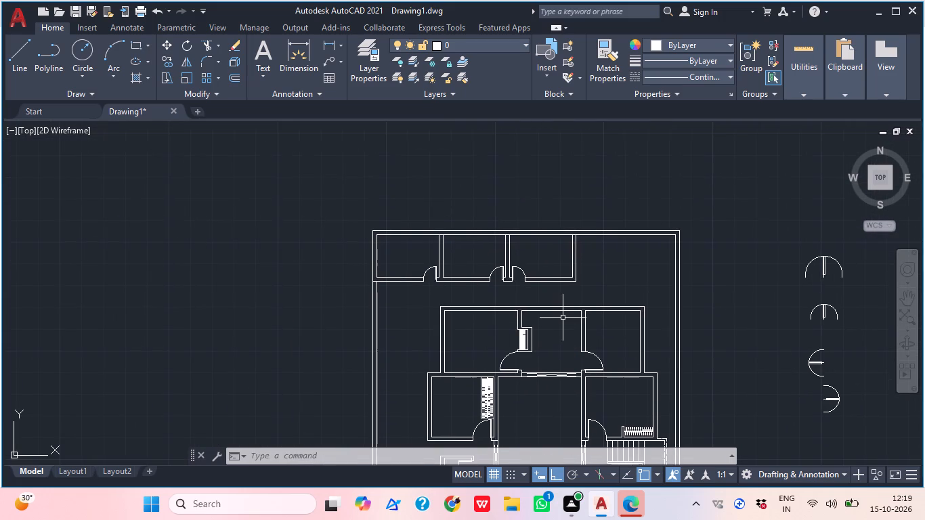
{"action": "middle_click_drag", "start_coordinate": [591, 258], "coordinate": [560, 174]}
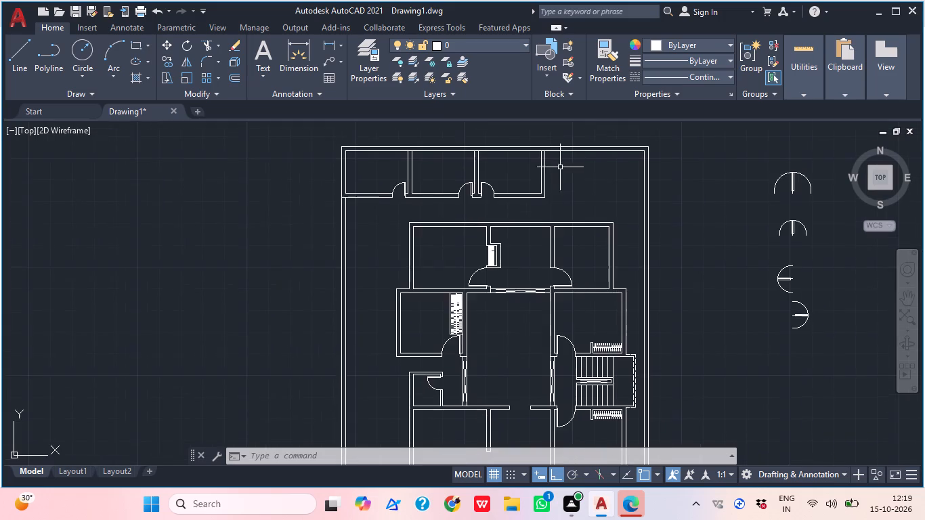
{"action": "middle_click_drag", "start_coordinate": [703, 212], "coordinate": [650, 272]}
{"action": "middle_click_drag", "start_coordinate": [557, 263], "coordinate": [560, 236]}
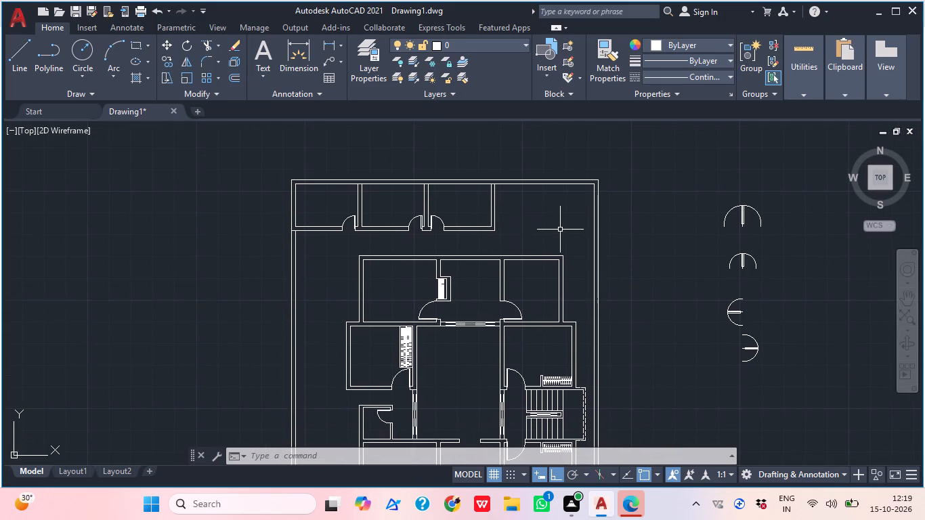
{"action": "middle_click_drag", "start_coordinate": [569, 317], "coordinate": [597, 249]}
{"action": "middle_click_drag", "start_coordinate": [476, 347], "coordinate": [503, 290]}
{"action": "middle_click_drag", "start_coordinate": [473, 357], "coordinate": [486, 316]}
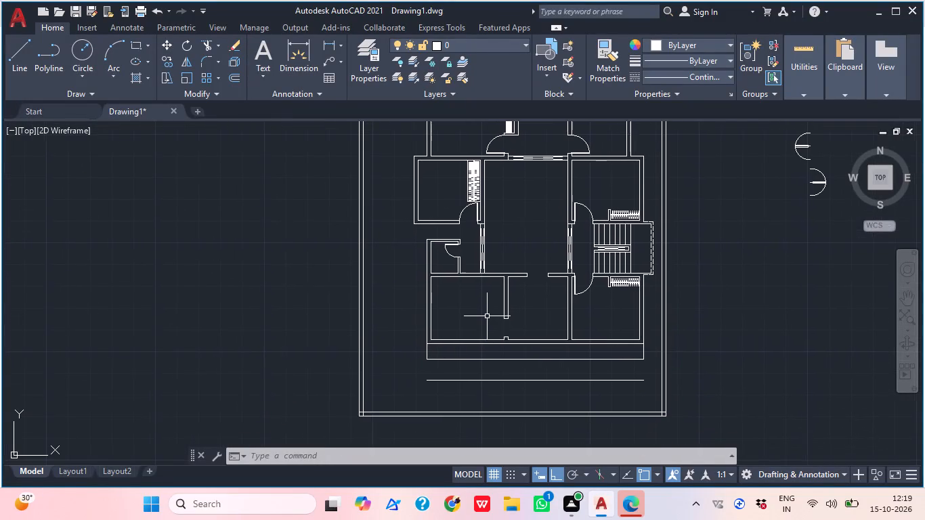
{"action": "middle_click_drag", "start_coordinate": [514, 272], "coordinate": [505, 330]}
{"action": "middle_click_drag", "start_coordinate": [477, 377], "coordinate": [473, 307]}
{"action": "middle_click_drag", "start_coordinate": [525, 318], "coordinate": [469, 395]}
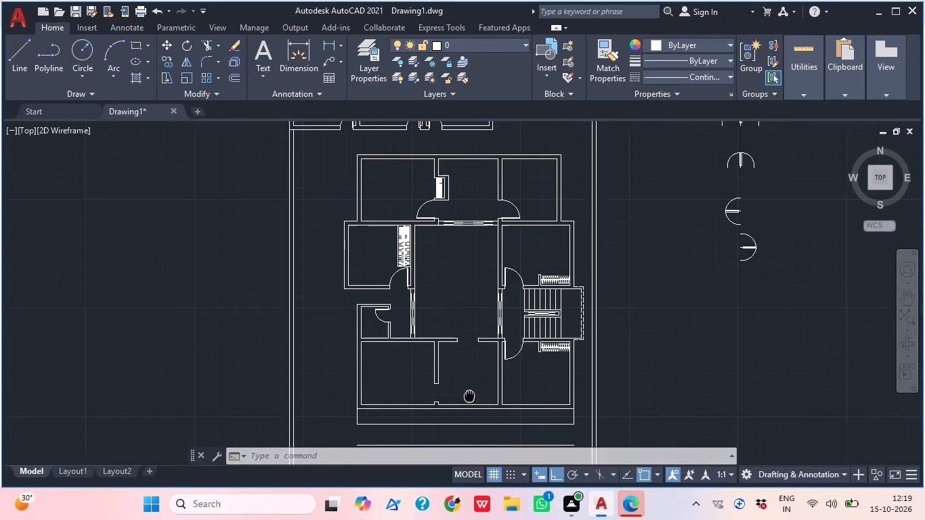
{"action": "middle_click_drag", "start_coordinate": [469, 395], "coordinate": [462, 392]}
{"action": "scroll", "coordinate": [751, 196], "scroll_direction": "up", "scroll_amount": 2}
{"action": "scroll", "coordinate": [722, 213], "scroll_direction": "down", "scroll_amount": 2}
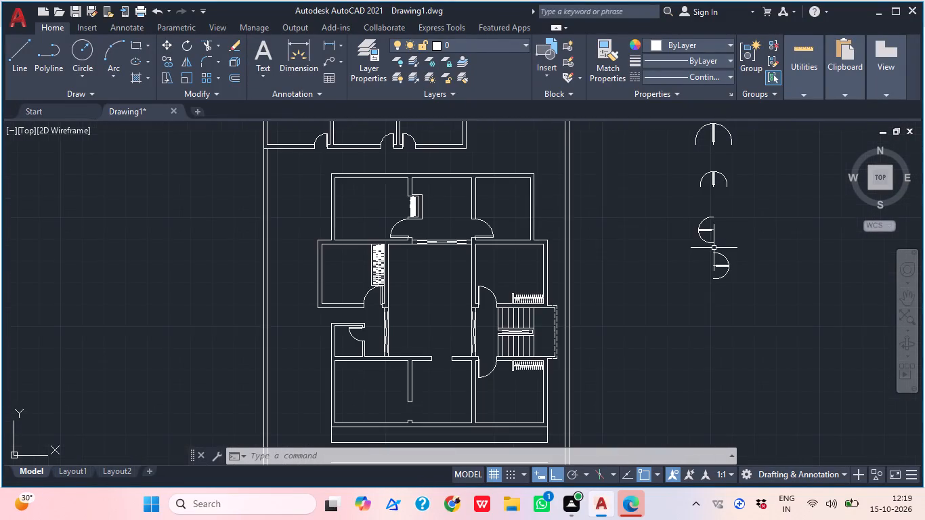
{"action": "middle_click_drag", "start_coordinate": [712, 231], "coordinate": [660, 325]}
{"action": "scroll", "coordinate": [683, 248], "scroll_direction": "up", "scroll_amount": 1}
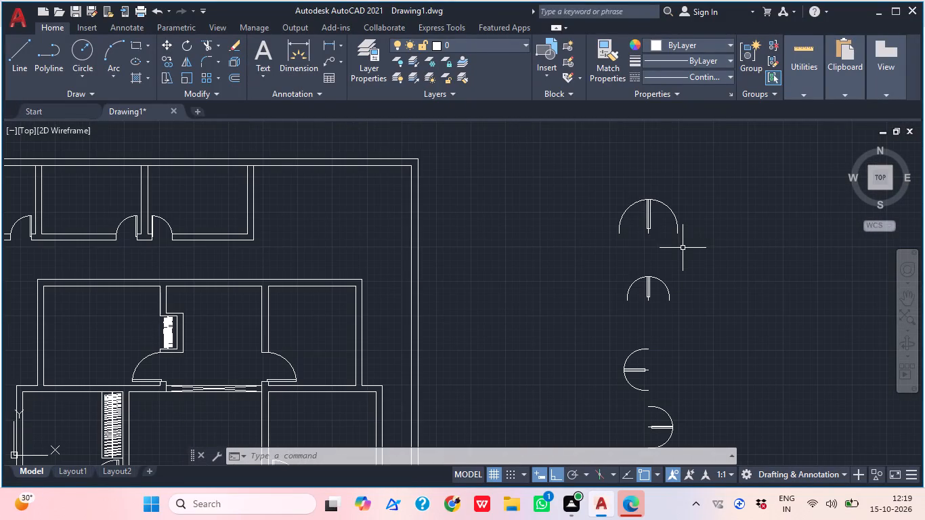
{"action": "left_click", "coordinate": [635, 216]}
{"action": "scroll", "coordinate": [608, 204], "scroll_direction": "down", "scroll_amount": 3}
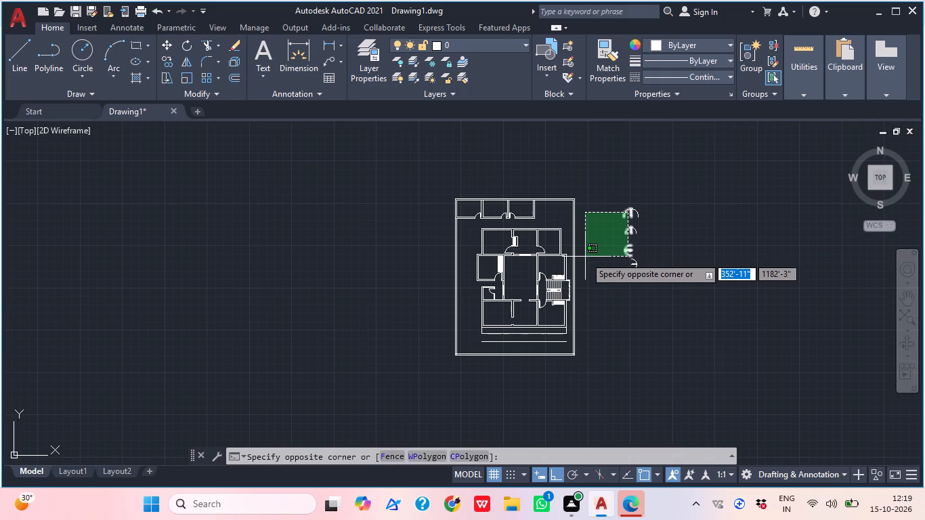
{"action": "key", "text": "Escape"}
Copy the left-facing 3'6" door beside the upper wardrobe from its hinge-side end to the lower stub of the bottom-left room's partition opening.
{"action": "scroll", "coordinate": [490, 250], "scroll_direction": "up", "scroll_amount": 3}
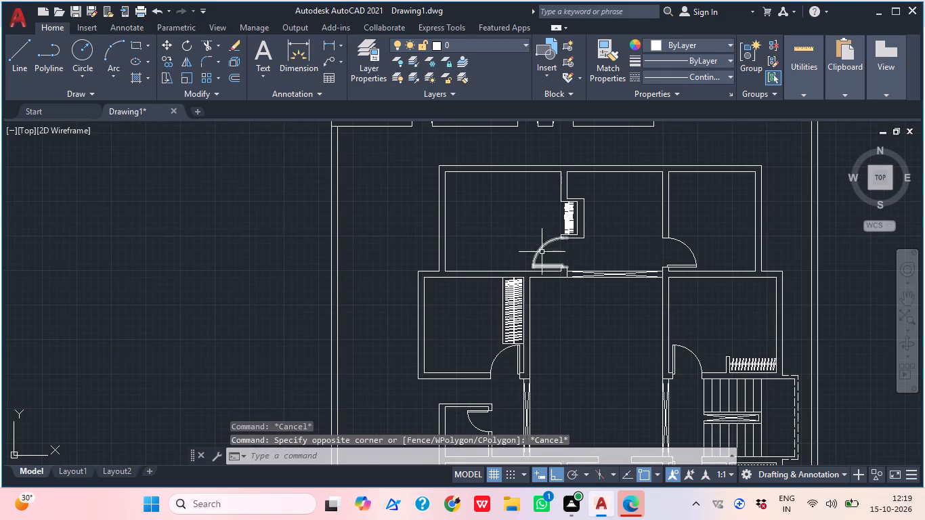
{"action": "left_click", "coordinate": [551, 251]}
{"action": "left_click", "coordinate": [520, 234]}
{"action": "type", "text": "COP"}
{"action": "key", "text": "space"}
{"action": "scroll", "coordinate": [569, 247], "scroll_direction": "up", "scroll_amount": 3}
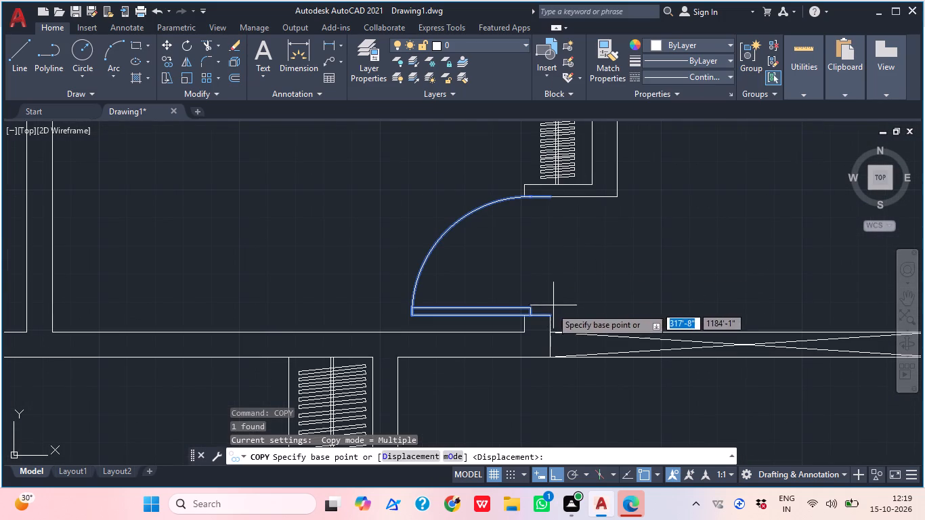
{"action": "left_click", "coordinate": [548, 318]}
{"action": "scroll", "coordinate": [624, 207], "scroll_direction": "down", "scroll_amount": 3}
{"action": "middle_click_drag", "start_coordinate": [553, 305], "coordinate": [551, 246]}
{"action": "middle_click_drag", "start_coordinate": [556, 354], "coordinate": [548, 192]}
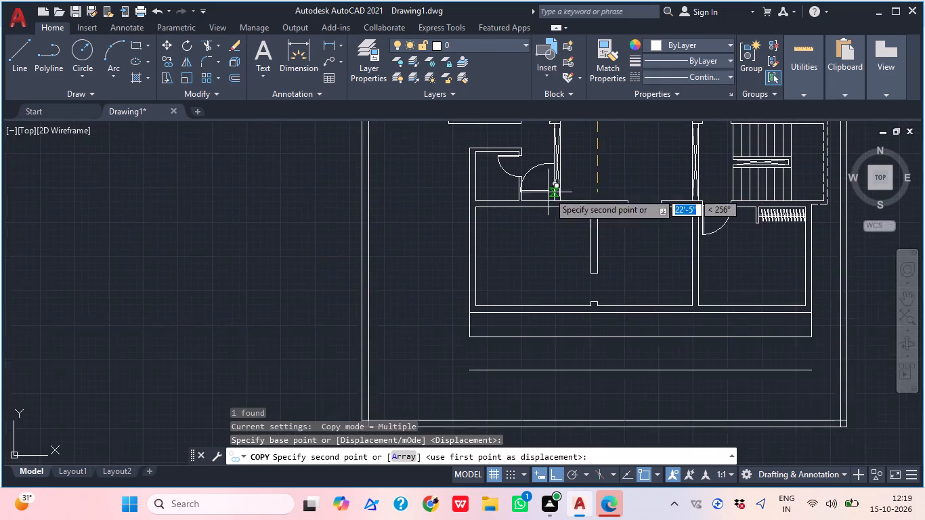
{"action": "scroll", "coordinate": [594, 320], "scroll_direction": "up", "scroll_amount": 2}
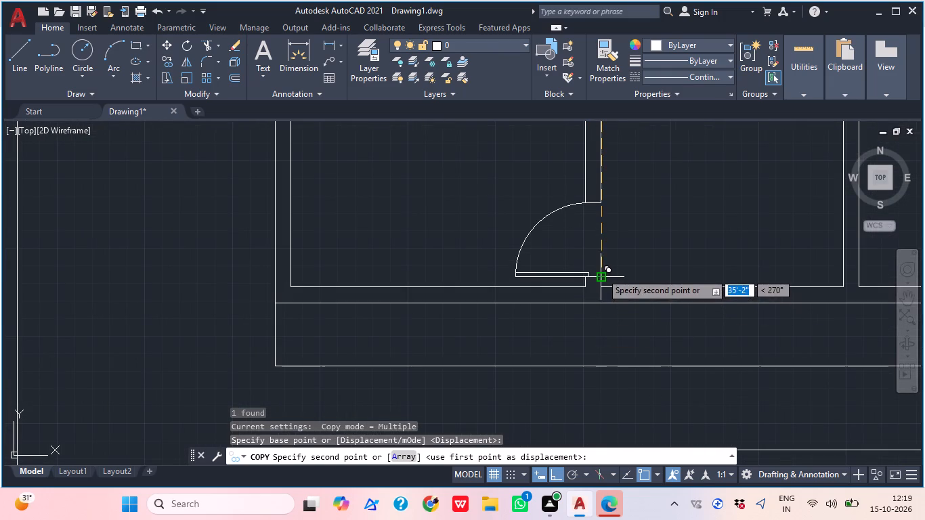
{"action": "left_click", "coordinate": [601, 273]}
{"action": "scroll", "coordinate": [626, 253], "scroll_direction": "down", "scroll_amount": 3}
{"action": "middle_click_drag", "start_coordinate": [643, 257], "coordinate": [438, 320]}
{"action": "key", "text": "Escape"}
Insert the Toilet - top block and the oval sink block in the empty space left of the plan's outer wall.
{"action": "scroll", "coordinate": [444, 301], "scroll_direction": "down", "scroll_amount": 1}
{"action": "middle_click_drag", "start_coordinate": [511, 304], "coordinate": [512, 307]}
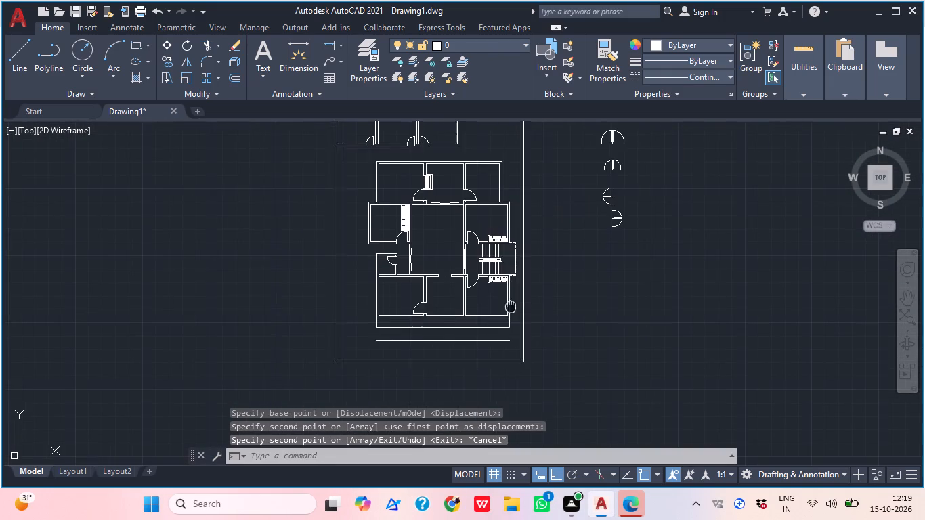
{"action": "middle_click_drag", "start_coordinate": [512, 307], "coordinate": [454, 349]}
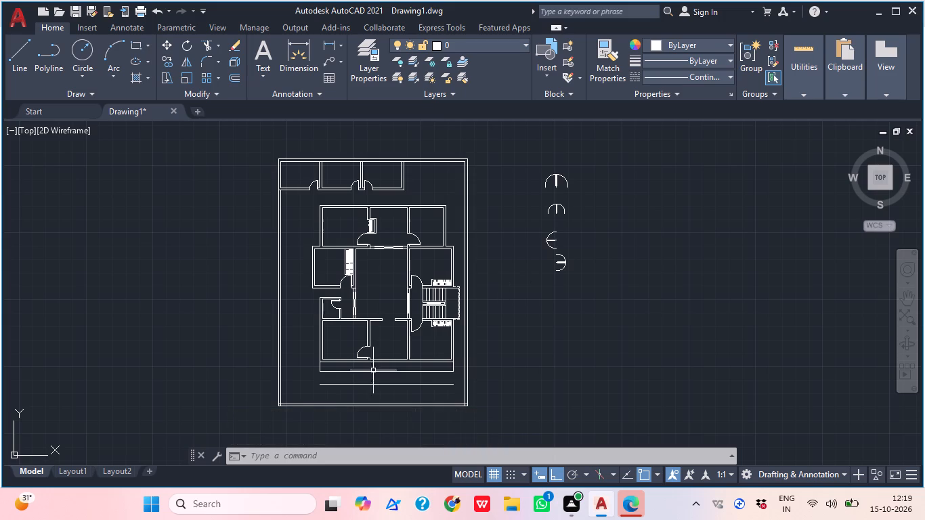
{"action": "type", "text": "I"}
{"action": "key", "text": "space"}
{"action": "scroll", "coordinate": [768, 187], "scroll_direction": "up", "scroll_amount": 1}
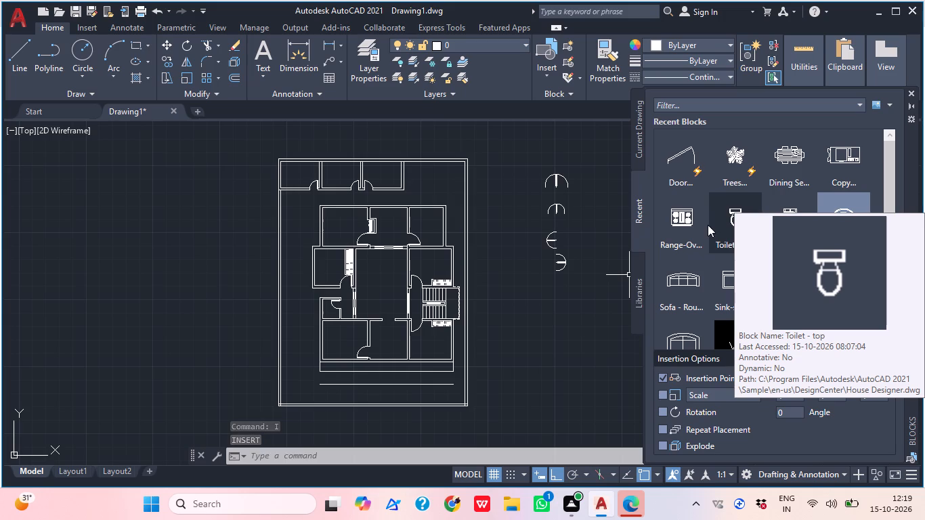
{"action": "left_click_drag", "start_coordinate": [732, 219], "coordinate": [394, 290]}
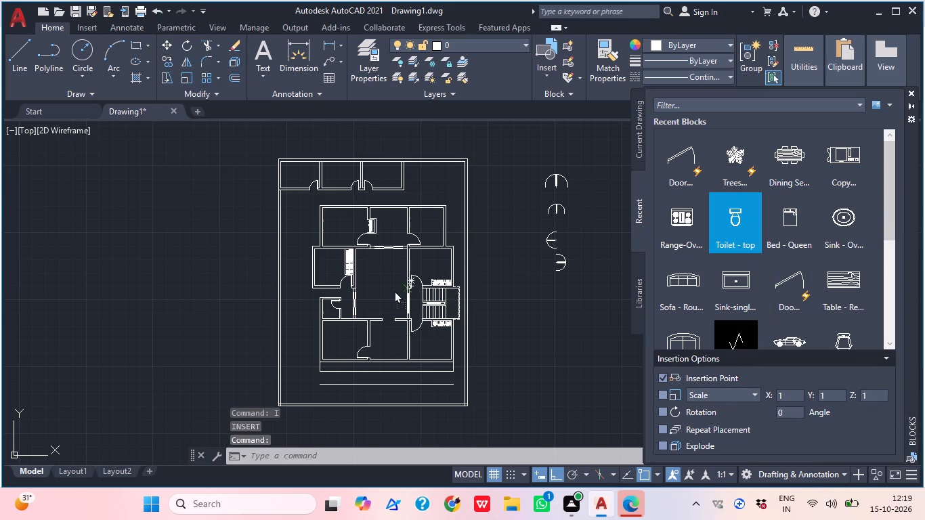
{"action": "left_click_drag", "start_coordinate": [394, 290], "coordinate": [242, 271]}
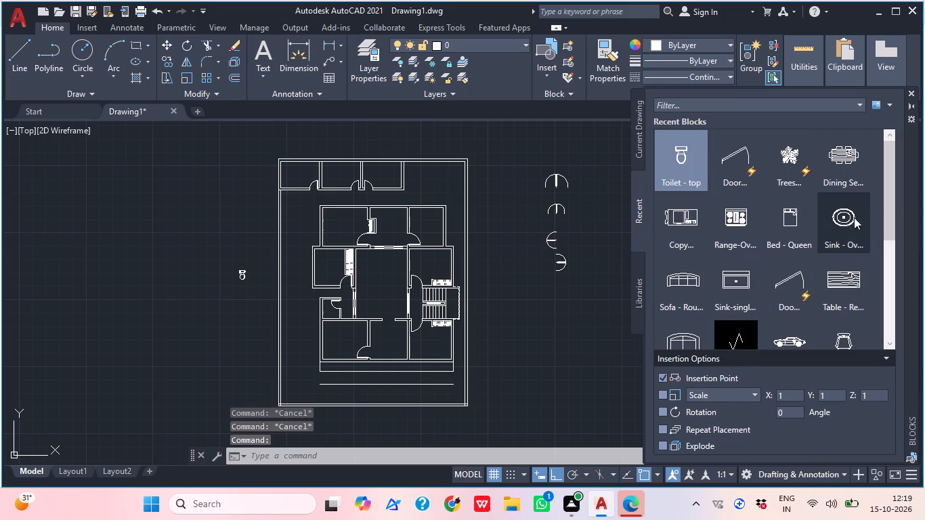
{"action": "left_click_drag", "start_coordinate": [853, 219], "coordinate": [164, 282]}
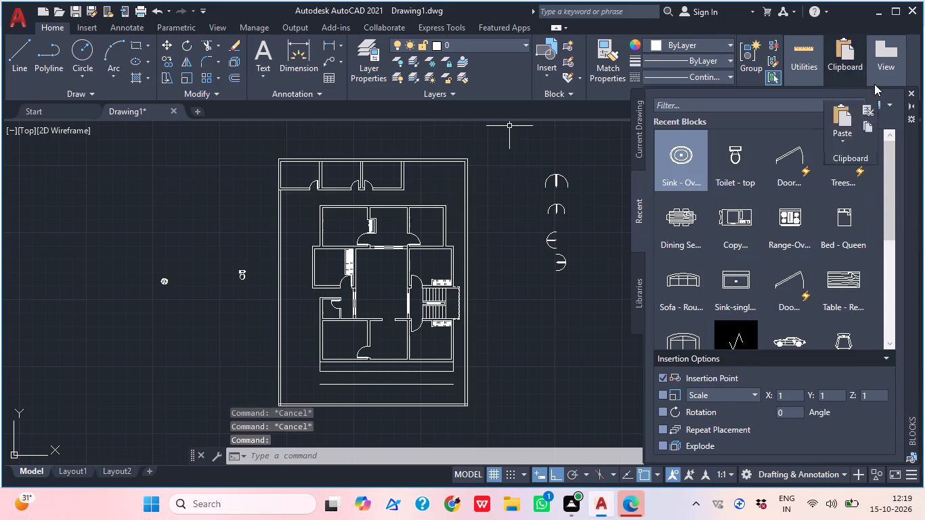
Rotate the toilet block to 270° about the midpoint of its tank's back edge.
{"action": "left_click", "coordinate": [912, 90]}
{"action": "scroll", "coordinate": [192, 295], "scroll_direction": "up", "scroll_amount": 2}
{"action": "middle_click_drag", "start_coordinate": [300, 293], "coordinate": [385, 318]}
{"action": "left_click", "coordinate": [428, 287]}
{"action": "left_click", "coordinate": [285, 211]}
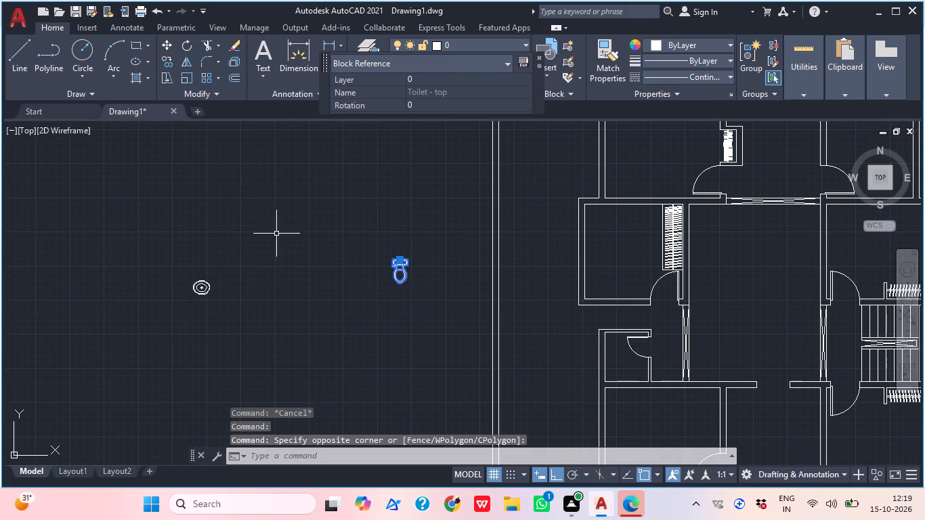
{"action": "type", "text": "RO"}
{"action": "key", "text": "space"}
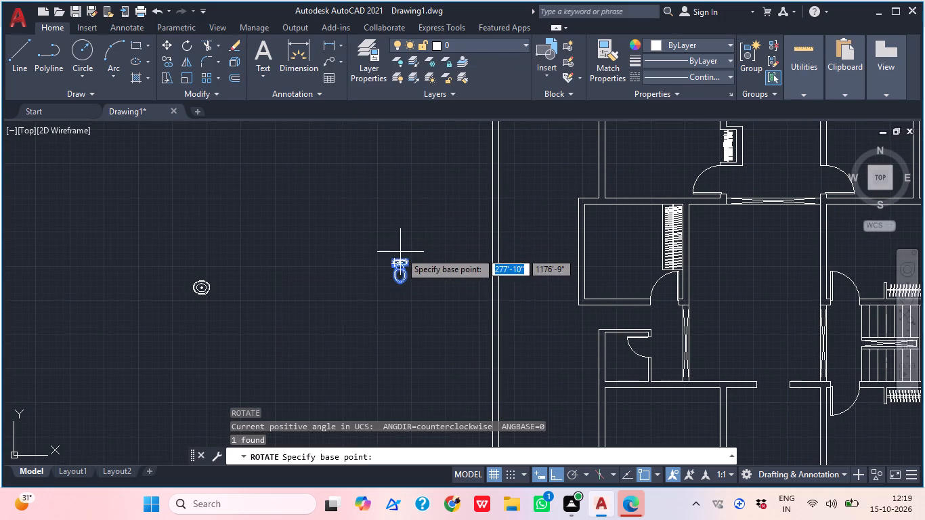
{"action": "left_click", "coordinate": [400, 257]}
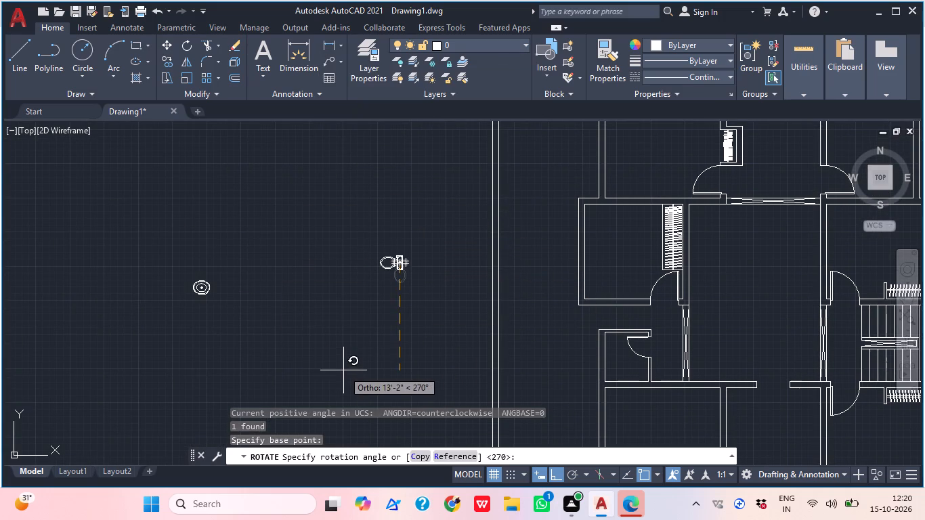
{"action": "left_click", "coordinate": [343, 370]}
Move the toilet by its tank's back midpoint into the small room below the left wardrobe room, beside the right wall under the door, with Ortho off.
{"action": "scroll", "coordinate": [455, 281], "scroll_direction": "up", "scroll_amount": 1}
{"action": "left_click", "coordinate": [404, 301]}
{"action": "left_click", "coordinate": [295, 219]}
{"action": "middle_click_drag", "start_coordinate": [370, 286], "coordinate": [360, 302]}
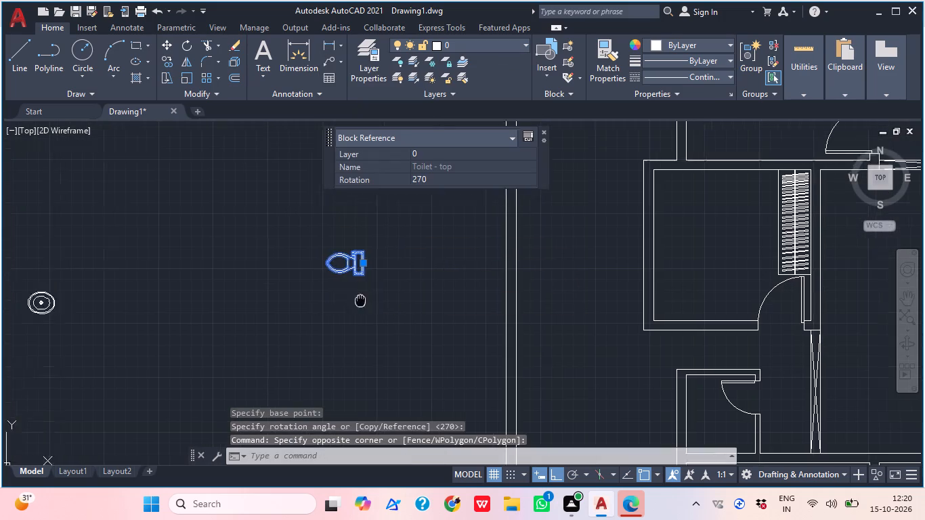
{"action": "middle_click_drag", "start_coordinate": [360, 302], "coordinate": [307, 362]}
{"action": "type", "text": "M"}
{"action": "key", "text": "space"}
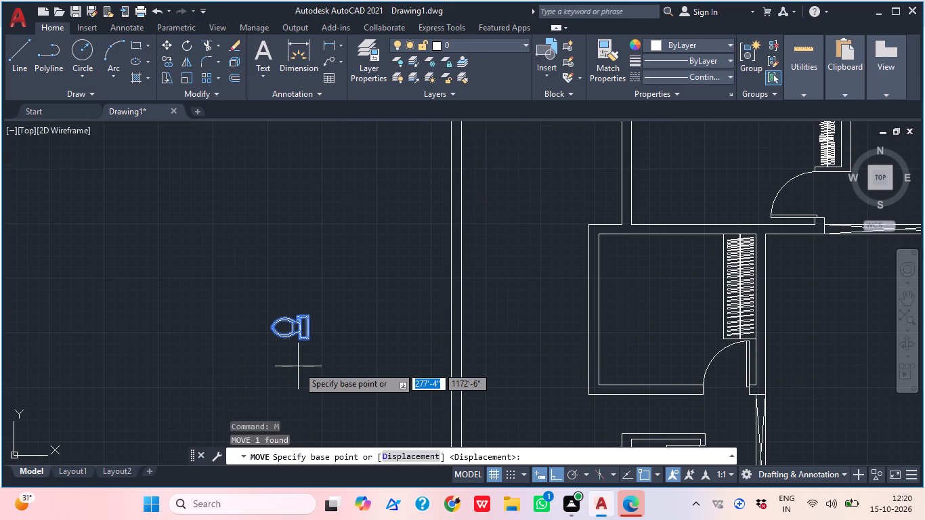
{"action": "scroll", "coordinate": [381, 351], "scroll_direction": "up", "scroll_amount": 2}
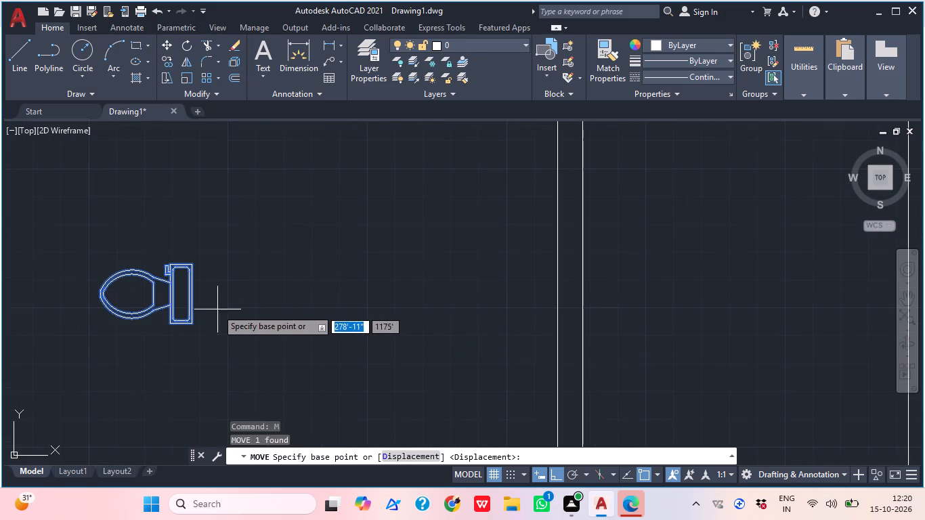
{"action": "left_click", "coordinate": [194, 295]}
{"action": "scroll", "coordinate": [307, 242], "scroll_direction": "down", "scroll_amount": 1}
{"action": "scroll", "coordinate": [391, 269], "scroll_direction": "down", "scroll_amount": 2}
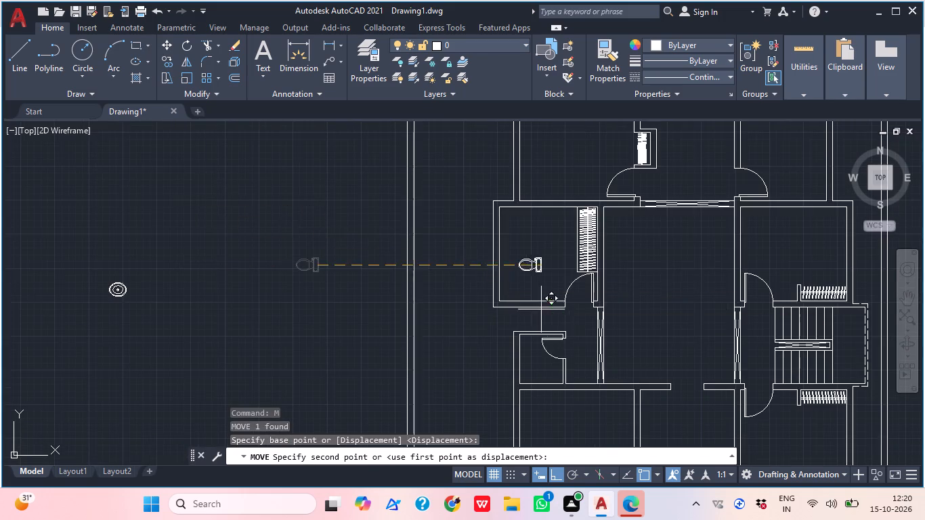
{"action": "scroll", "coordinate": [561, 324], "scroll_direction": "up", "scroll_amount": 1}
{"action": "middle_click_drag", "start_coordinate": [554, 355], "coordinate": [468, 486]}
{"action": "scroll", "coordinate": [523, 318], "scroll_direction": "down", "scroll_amount": 2}
{"action": "middle_click_drag", "start_coordinate": [522, 351], "coordinate": [549, 167]}
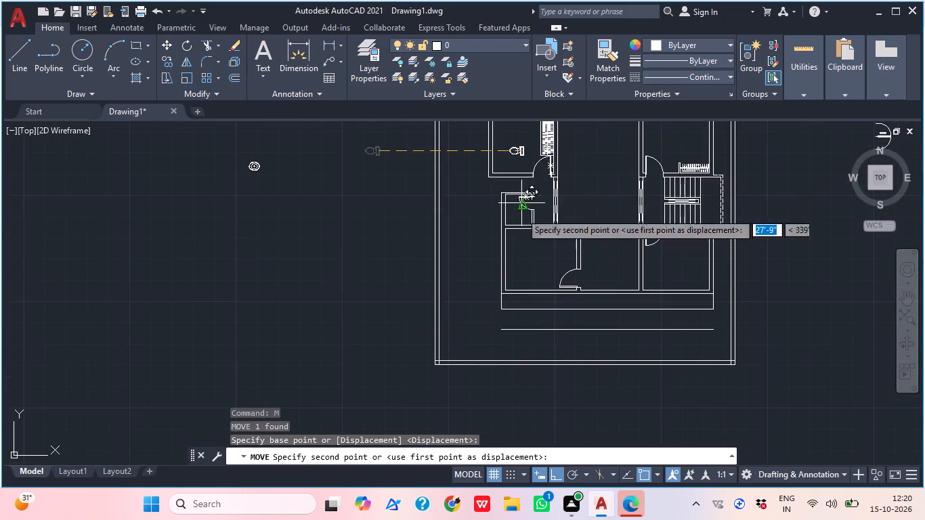
{"action": "scroll", "coordinate": [521, 225], "scroll_direction": "up", "scroll_amount": 4}
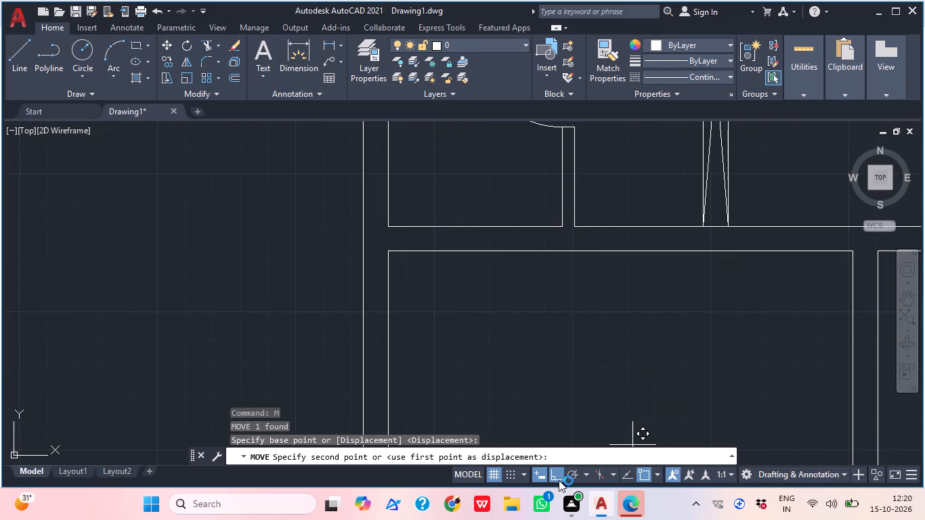
{"action": "left_click", "coordinate": [552, 477]}
{"action": "middle_click_drag", "start_coordinate": [548, 191], "coordinate": [523, 276]}
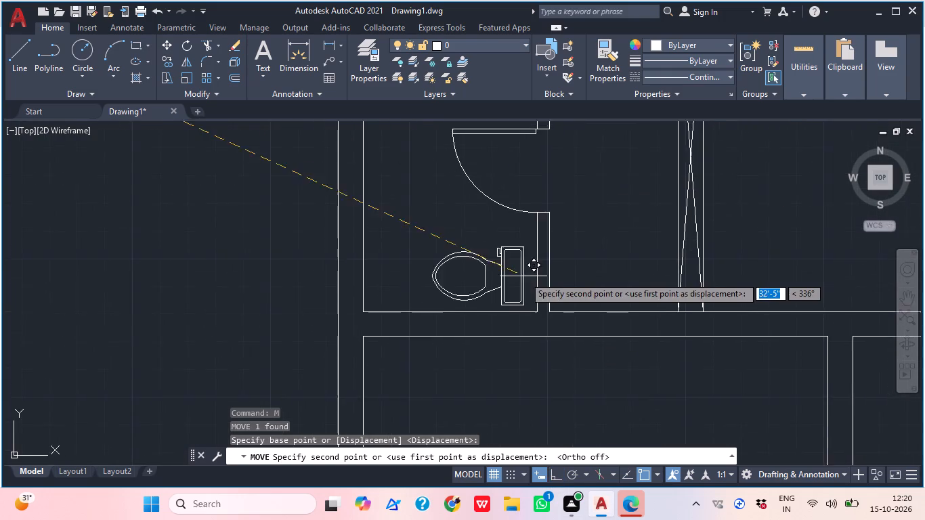
{"action": "scroll", "coordinate": [531, 272], "scroll_direction": "up", "scroll_amount": 2}
{"action": "left_click", "coordinate": [538, 258]}
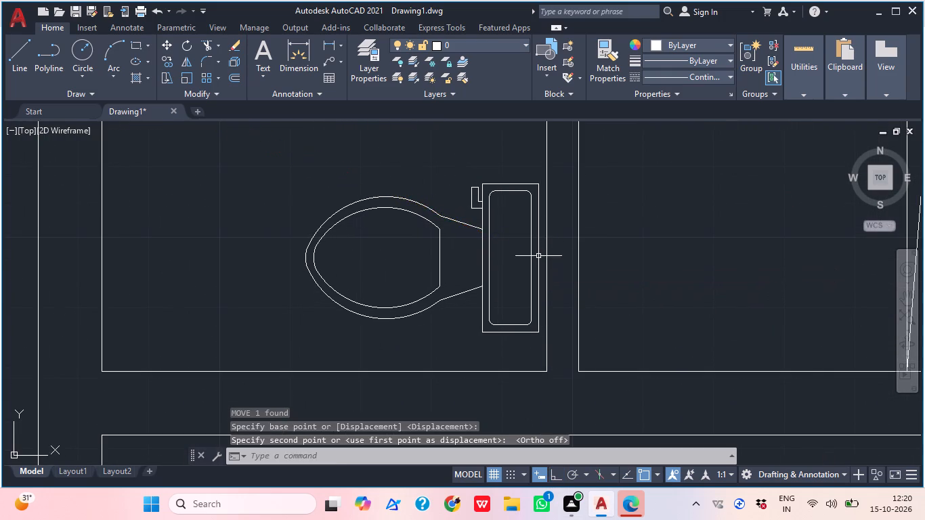
Draw a circle of about 1' radius for the wash basin, between the toilet room's right wall and the crossed opening.
{"action": "scroll", "coordinate": [575, 220], "scroll_direction": "down", "scroll_amount": 4}
{"action": "middle_click_drag", "start_coordinate": [628, 254], "coordinate": [584, 305]}
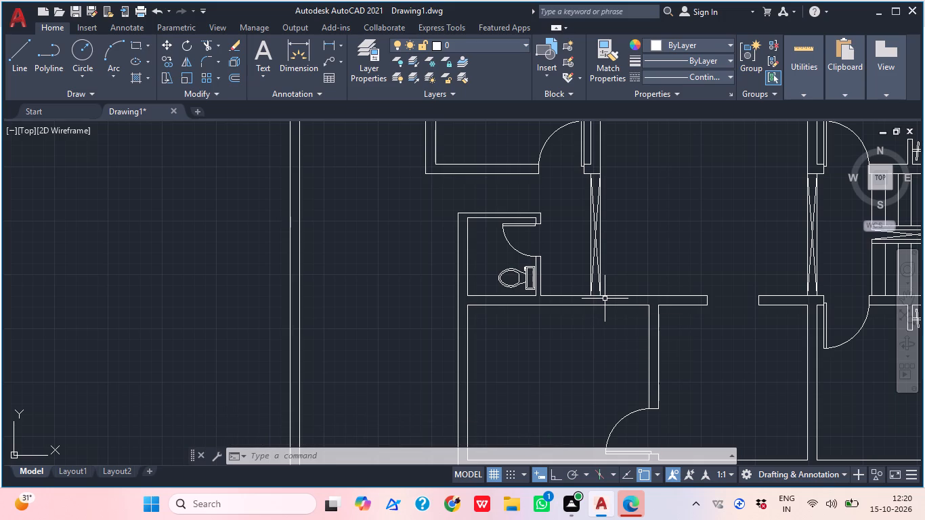
{"action": "scroll", "coordinate": [605, 299], "scroll_direction": "up", "scroll_amount": 1}
{"action": "key", "text": "c"}
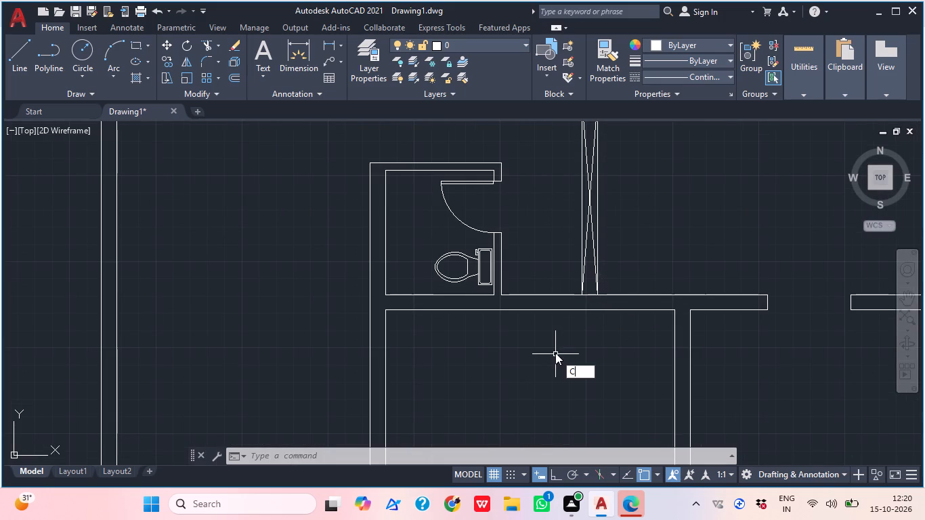
{"action": "key", "text": "space"}
{"action": "scroll", "coordinate": [544, 275], "scroll_direction": "up", "scroll_amount": 2}
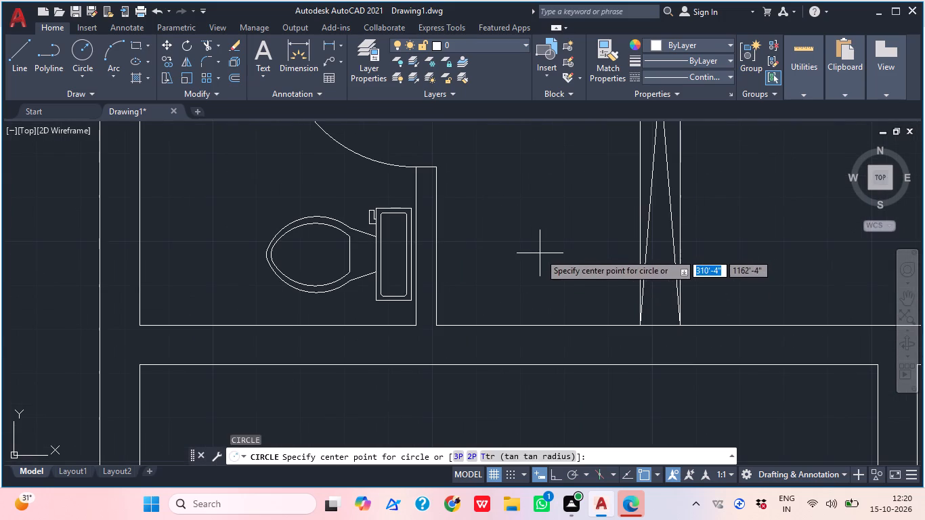
{"action": "left_click", "coordinate": [539, 251]}
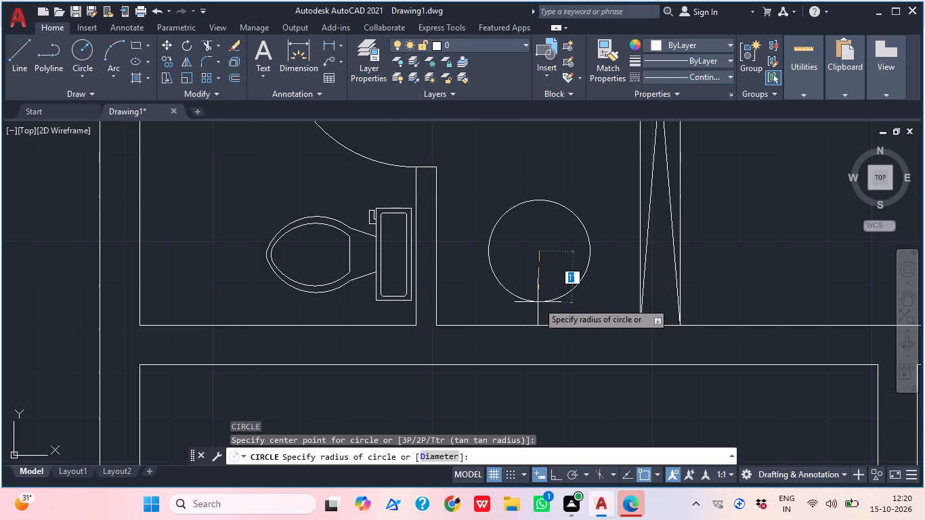
{"action": "left_click", "coordinate": [537, 303]}
Draw two lines forming a peak from the wall below the basin circle up inside the circle and back to the wall.
{"action": "scroll", "coordinate": [560, 332], "scroll_direction": "down", "scroll_amount": 1}
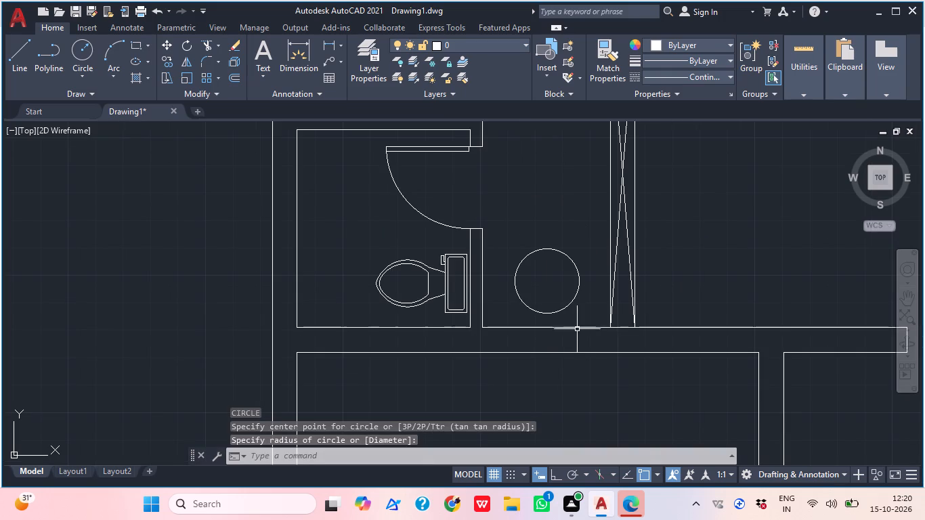
{"action": "scroll", "coordinate": [577, 313], "scroll_direction": "up", "scroll_amount": 1}
{"action": "scroll", "coordinate": [563, 372], "scroll_direction": "down", "scroll_amount": 2}
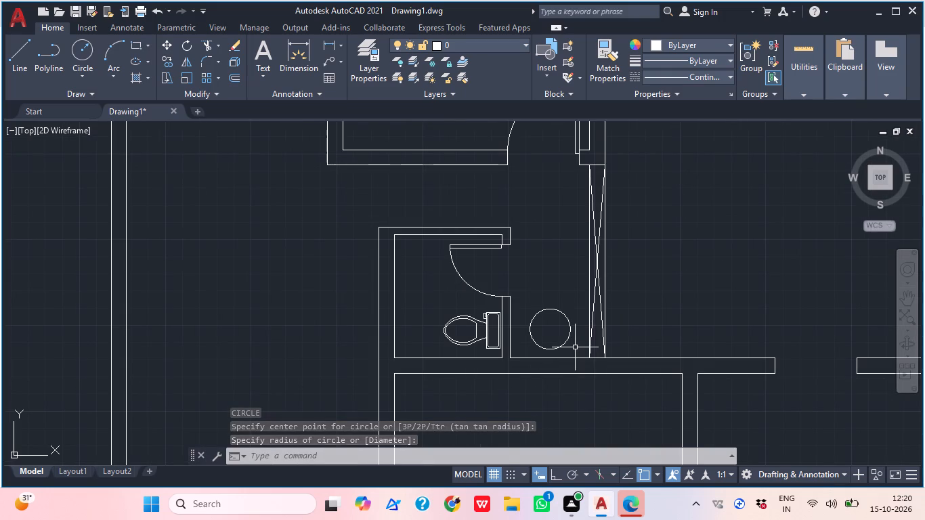
{"action": "type", "text": "L"}
{"action": "key", "text": "space"}
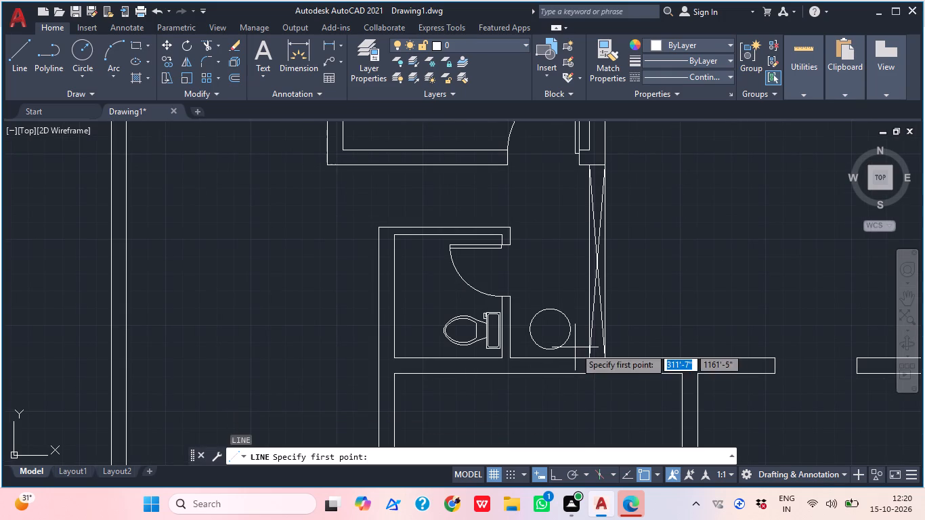
{"action": "scroll", "coordinate": [539, 362], "scroll_direction": "up", "scroll_amount": 2}
{"action": "left_click", "coordinate": [540, 355]}
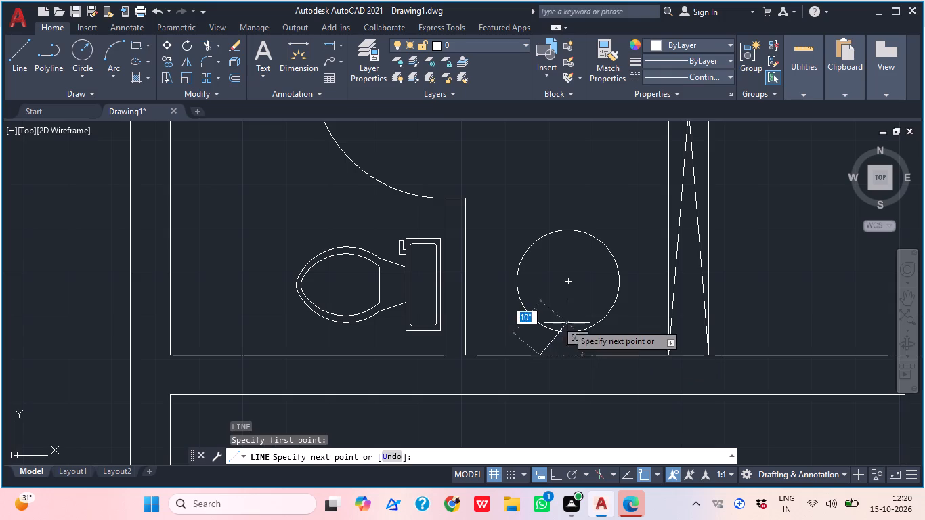
{"action": "left_click", "coordinate": [569, 302]}
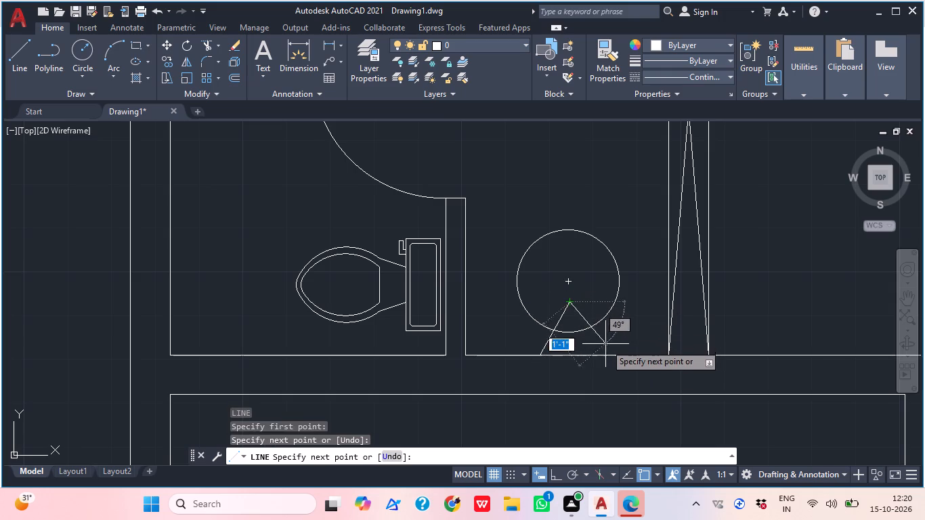
{"action": "left_click", "coordinate": [609, 354]}
{"action": "scroll", "coordinate": [621, 303], "scroll_direction": "down", "scroll_amount": 2}
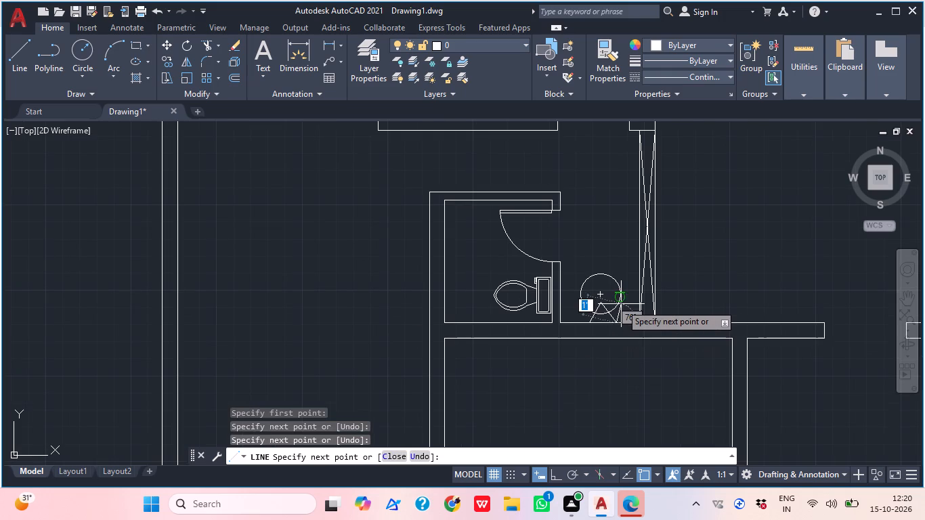
{"action": "key", "text": "Escape"}
Delete the unused oval sink block in the empty space left of the plan's outer wall.
{"action": "middle_click_drag", "start_coordinate": [534, 409], "coordinate": [515, 414]}
{"action": "scroll", "coordinate": [517, 414], "scroll_direction": "down", "scroll_amount": 1}
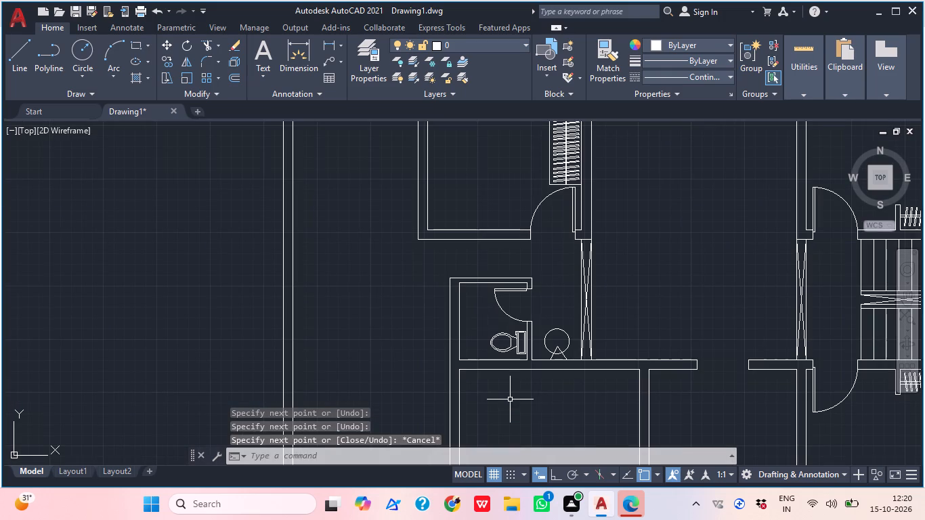
{"action": "key", "text": "y"}
{"action": "key", "text": "Escape"}
{"action": "scroll", "coordinate": [580, 357], "scroll_direction": "down", "scroll_amount": 2}
{"action": "middle_click_drag", "start_coordinate": [646, 324], "coordinate": [566, 342]}
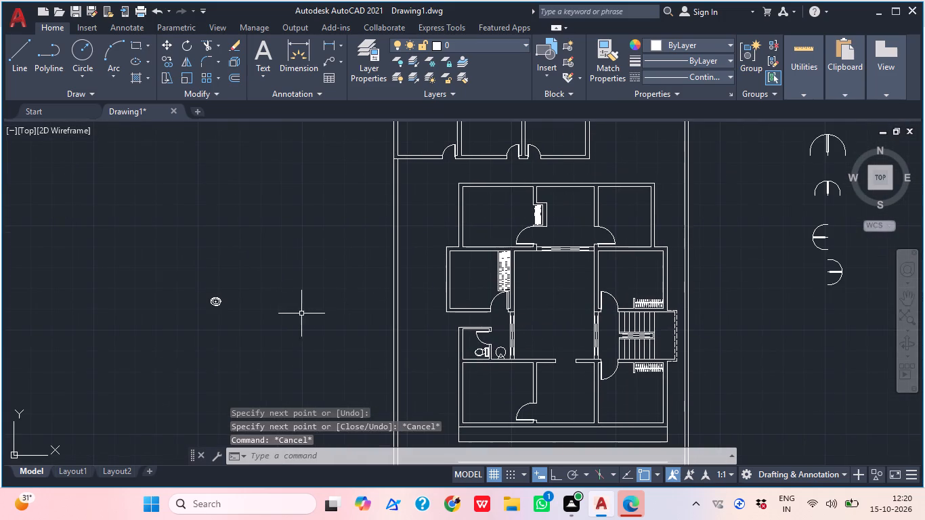
{"action": "left_click_drag", "start_coordinate": [287, 321], "coordinate": [287, 328]}
{"action": "left_click", "coordinate": [176, 290]}
{"action": "key", "text": "Delete"}
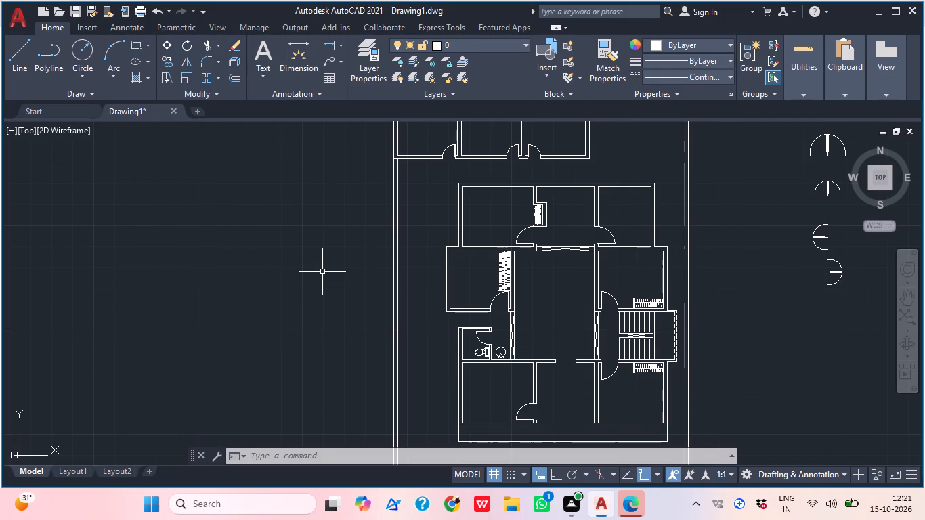
Examine the whole floor plan, from the top rooms down to the toilet and staircase areas.
{"action": "middle_click_drag", "start_coordinate": [479, 337], "coordinate": [434, 341]}
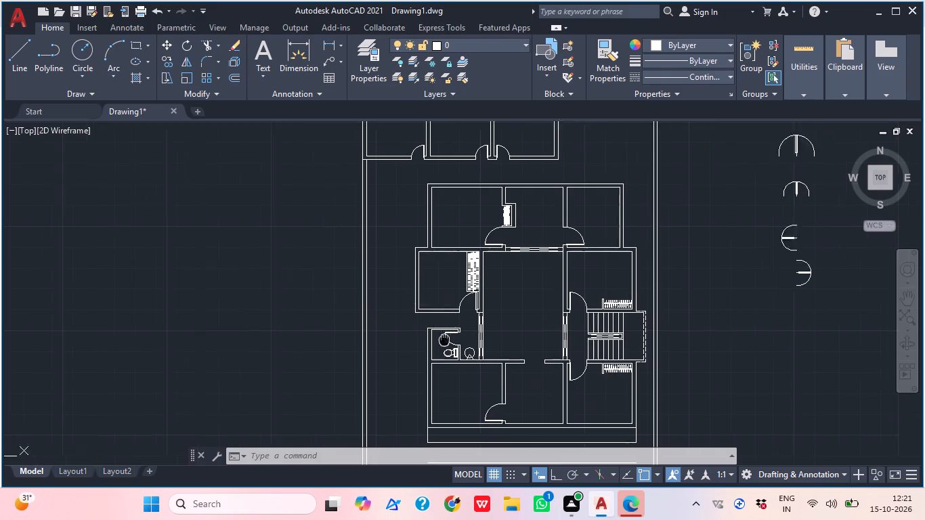
{"action": "middle_click_drag", "start_coordinate": [434, 341], "coordinate": [346, 353]}
{"action": "middle_click_drag", "start_coordinate": [482, 349], "coordinate": [425, 278]}
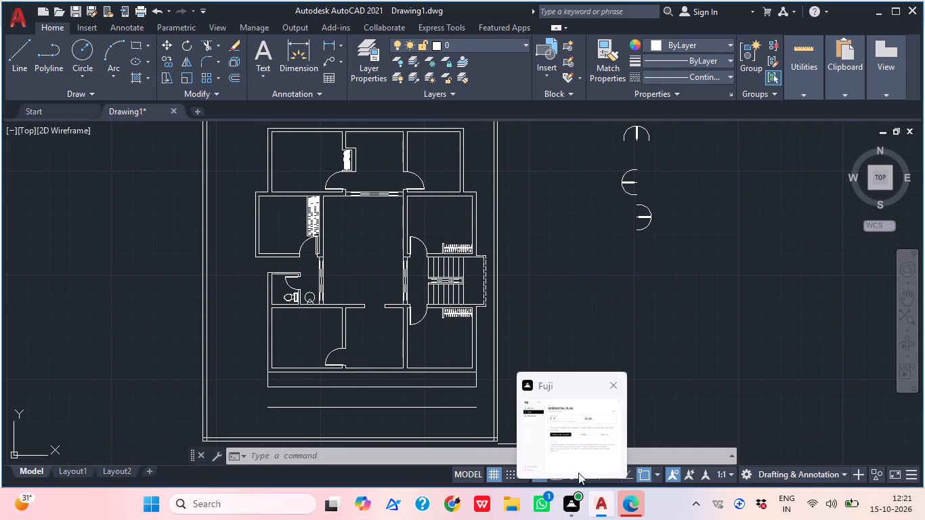
{"action": "middle_click_drag", "start_coordinate": [405, 200], "coordinate": [446, 306]}
{"action": "middle_click_drag", "start_coordinate": [507, 295], "coordinate": [529, 238]}
{"action": "middle_click_drag", "start_coordinate": [436, 278], "coordinate": [442, 354]}
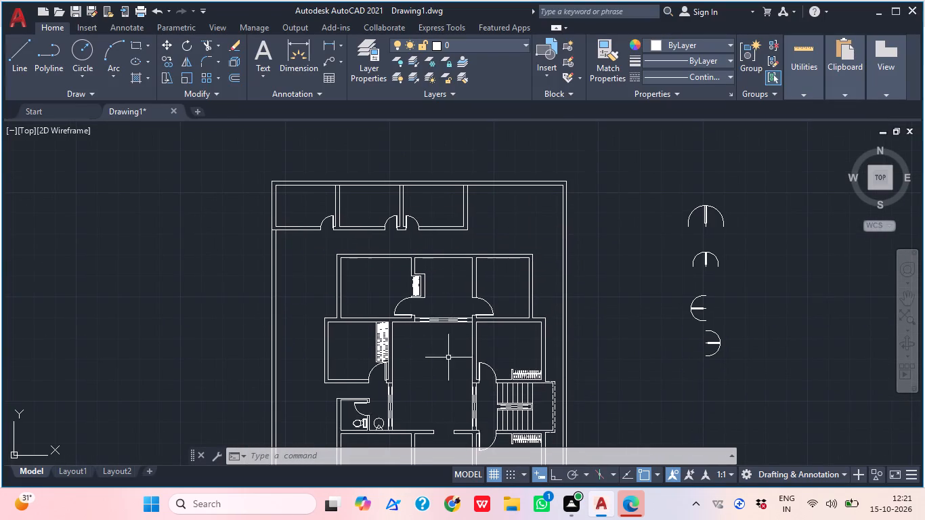
{"action": "middle_click_drag", "start_coordinate": [454, 311], "coordinate": [481, 284]}
{"action": "middle_click_drag", "start_coordinate": [444, 311], "coordinate": [437, 277]}
{"action": "scroll", "coordinate": [439, 308], "scroll_direction": "up", "scroll_amount": 1}
{"action": "middle_click_drag", "start_coordinate": [416, 299], "coordinate": [414, 351]}
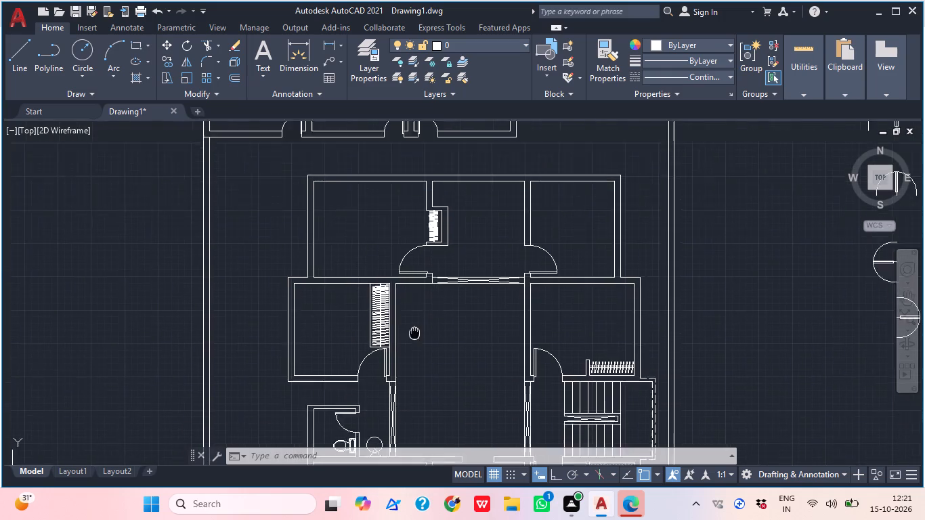
{"action": "middle_click_drag", "start_coordinate": [414, 351], "coordinate": [410, 421]}
{"action": "middle_click_drag", "start_coordinate": [402, 343], "coordinate": [421, 420]}
{"action": "middle_click_drag", "start_coordinate": [500, 366], "coordinate": [566, 200]}
Draw two more lines from the wall up to the basin circle's lower-left edge and down to the first peak's left foot.
{"action": "middle_click_drag", "start_coordinate": [445, 416], "coordinate": [435, 340]}
{"action": "scroll", "coordinate": [431, 364], "scroll_direction": "up", "scroll_amount": 2}
{"action": "middle_click_drag", "start_coordinate": [441, 376], "coordinate": [453, 325]}
{"action": "scroll", "coordinate": [473, 355], "scroll_direction": "up", "scroll_amount": 1}
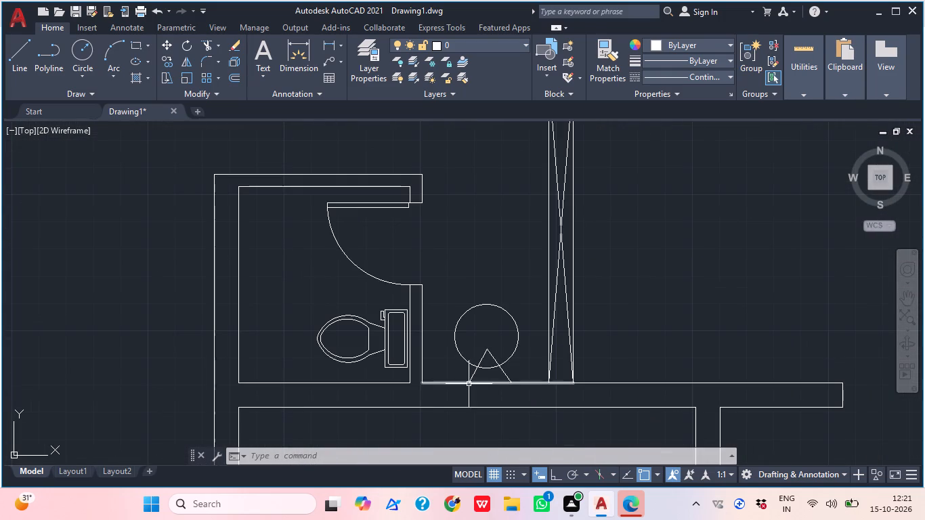
{"action": "key", "text": "l"}
{"action": "key", "text": "space"}
{"action": "scroll", "coordinate": [446, 397], "scroll_direction": "up", "scroll_amount": 2}
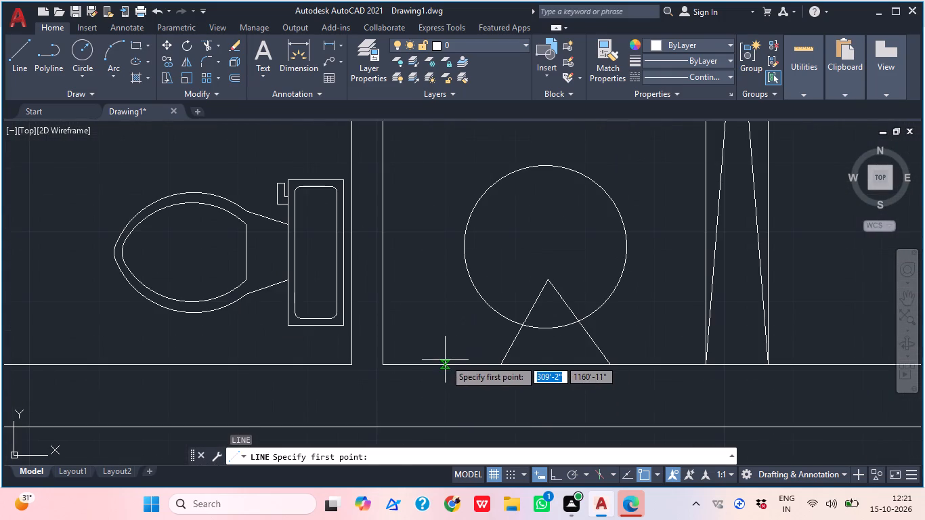
{"action": "left_click", "coordinate": [444, 360]}
{"action": "left_click", "coordinate": [487, 290]}
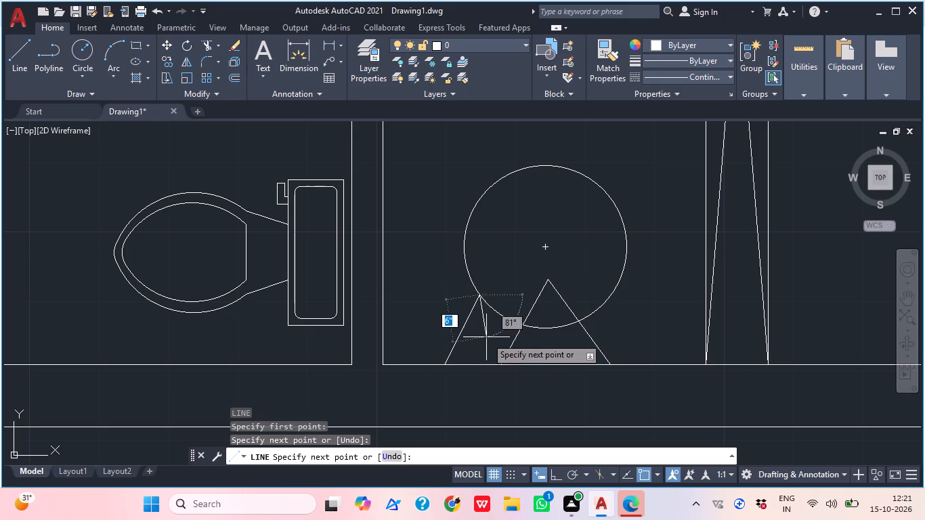
{"action": "left_click", "coordinate": [504, 366]}
{"action": "middle_click_drag", "start_coordinate": [510, 320], "coordinate": [444, 322]}
{"action": "key", "text": "Escape"}
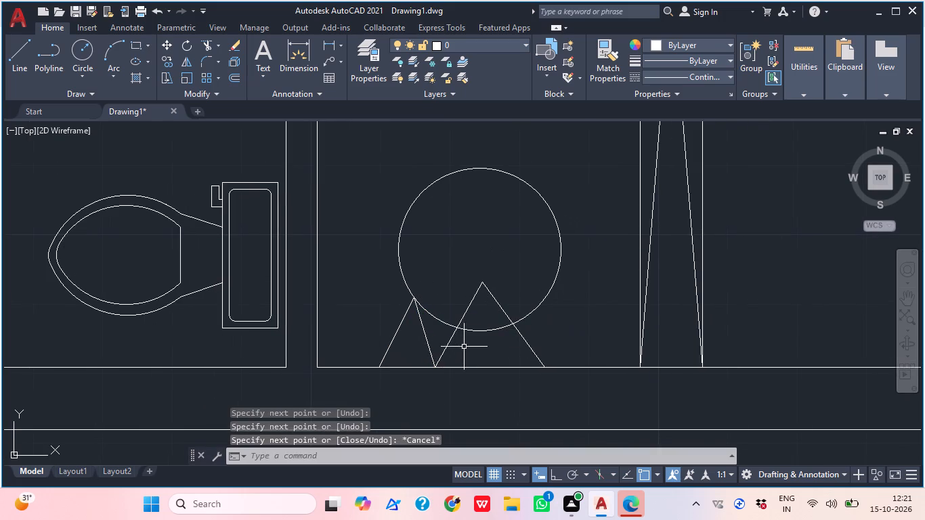
{"action": "left_click", "coordinate": [405, 346]}
{"action": "left_click", "coordinate": [435, 338]}
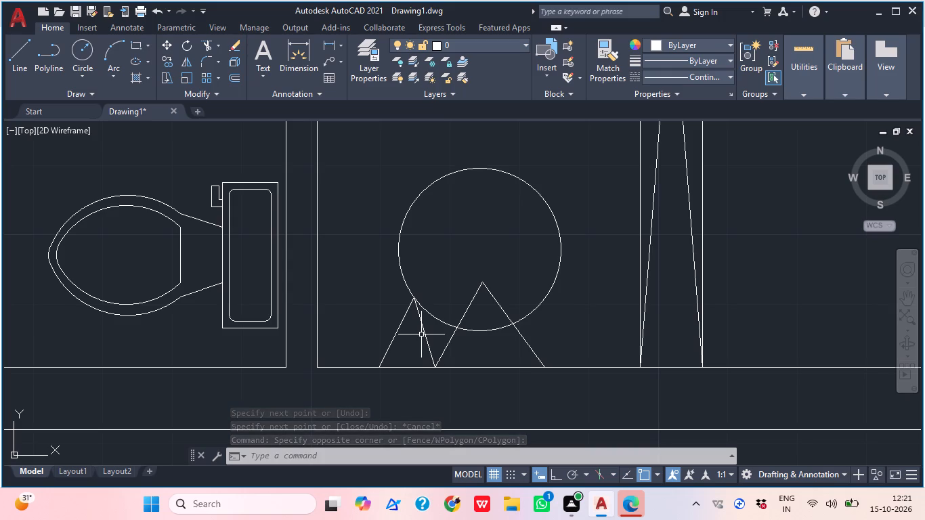
{"action": "middle_click_drag", "start_coordinate": [400, 376], "coordinate": [396, 376]}
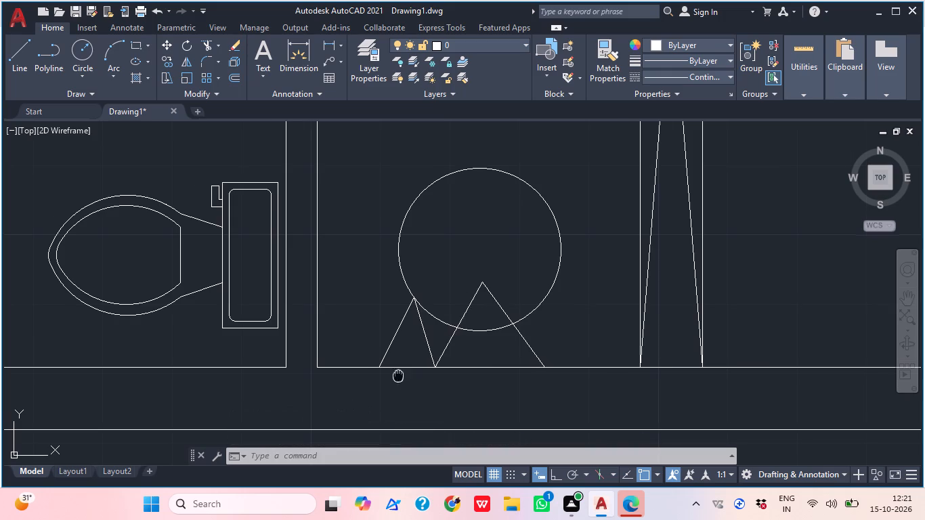
Mirror the two lines of the small side peak about the basin circle's vertical centre axis, keeping the originals.
{"action": "middle_click_drag", "start_coordinate": [396, 376], "coordinate": [366, 374]}
{"action": "left_click", "coordinate": [374, 337]}
{"action": "left_click", "coordinate": [353, 318]}
{"action": "left_click", "coordinate": [402, 335]}
{"action": "left_click", "coordinate": [383, 334]}
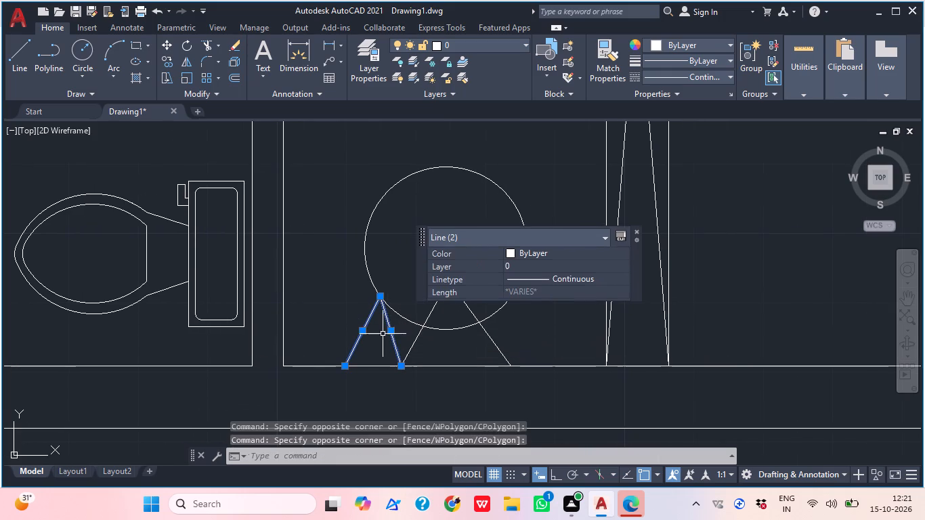
{"action": "middle_click_drag", "start_coordinate": [402, 398], "coordinate": [318, 419]}
{"action": "type", "text": "MI"}
{"action": "key", "text": "space"}
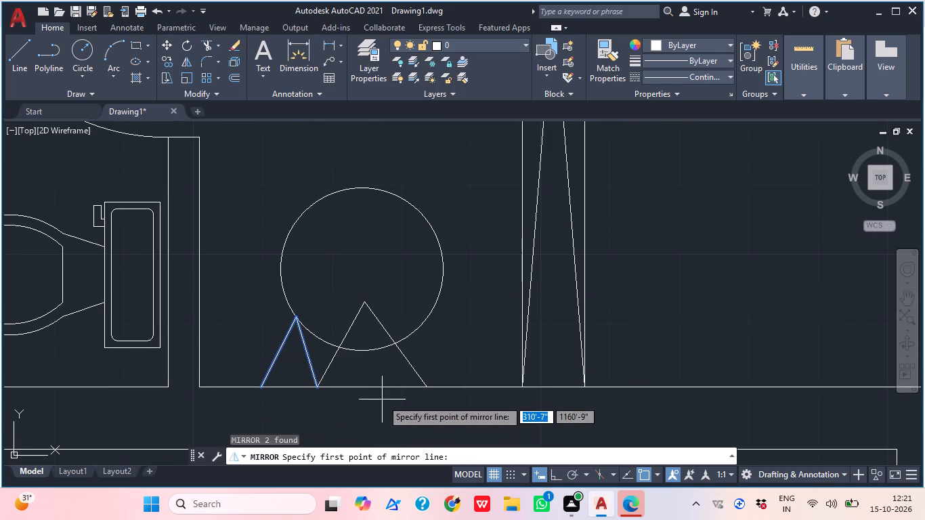
{"action": "scroll", "coordinate": [359, 384], "scroll_direction": "down", "scroll_amount": 1}
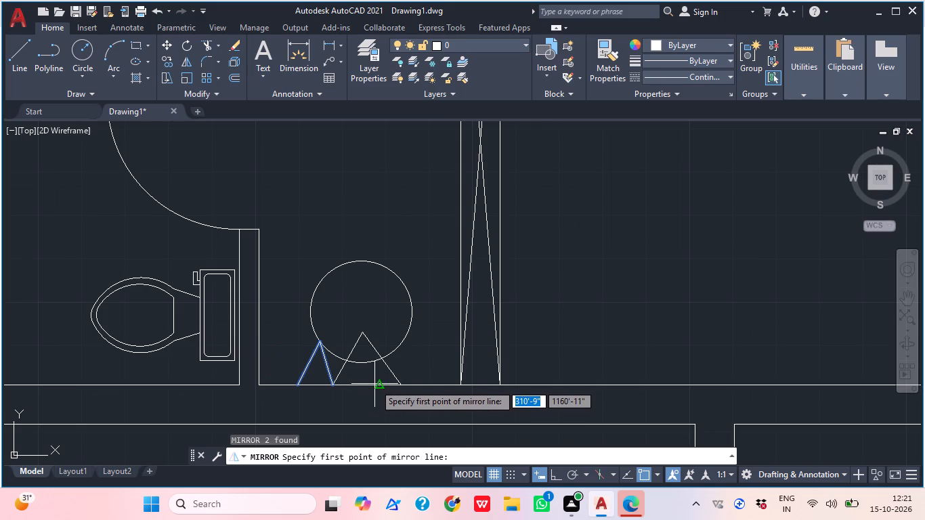
{"action": "left_click", "coordinate": [358, 365]}
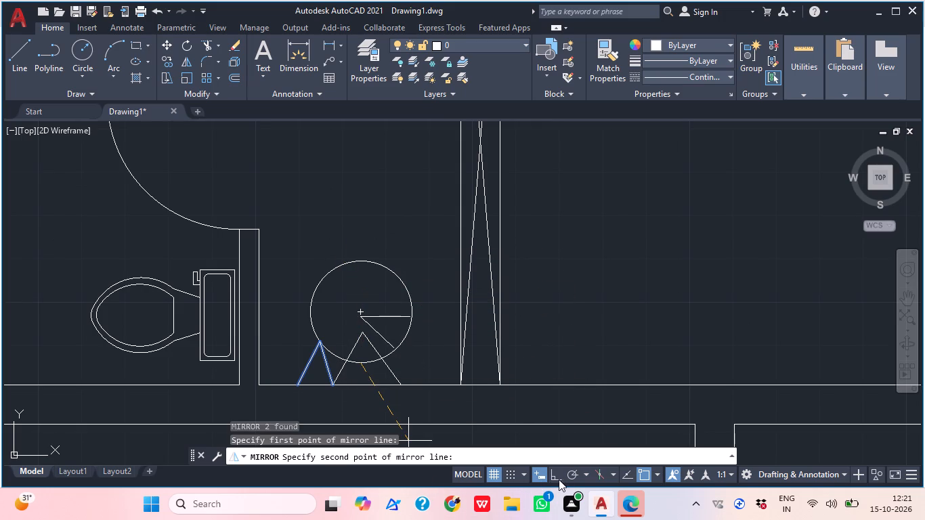
{"action": "left_click", "coordinate": [551, 478]}
{"action": "left_click", "coordinate": [360, 226]}
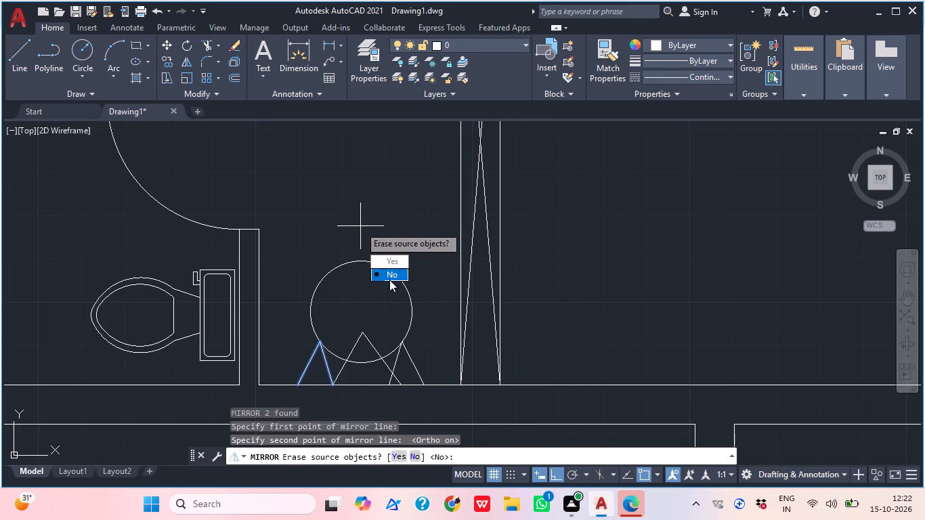
{"action": "left_click_drag", "start_coordinate": [388, 277], "coordinate": [360, 226]}
Trim away the lower arc of the basin circle between the two side peaks.
{"action": "middle_click_drag", "start_coordinate": [369, 259], "coordinate": [420, 232]}
{"action": "scroll", "coordinate": [423, 230], "scroll_direction": "down", "scroll_amount": 1}
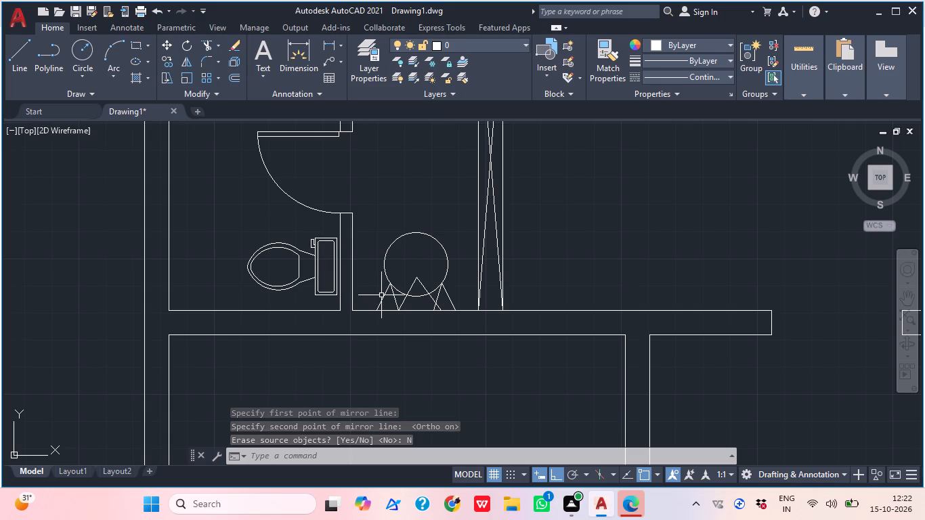
{"action": "middle_click_drag", "start_coordinate": [346, 309], "coordinate": [360, 321]}
{"action": "type", "text": "TR"}
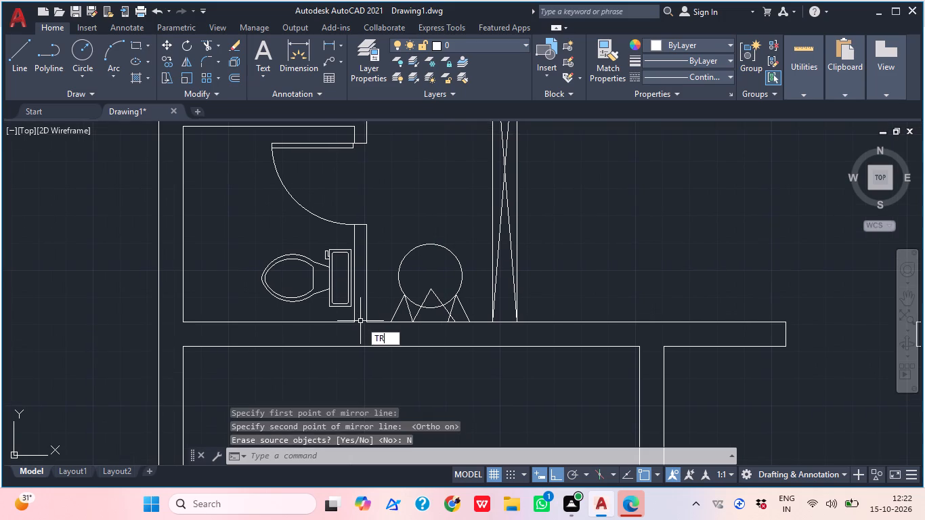
{"action": "key", "text": "space"}
{"action": "scroll", "coordinate": [391, 315], "scroll_direction": "up", "scroll_amount": 3}
{"action": "middle_click_drag", "start_coordinate": [446, 303], "coordinate": [374, 334]}
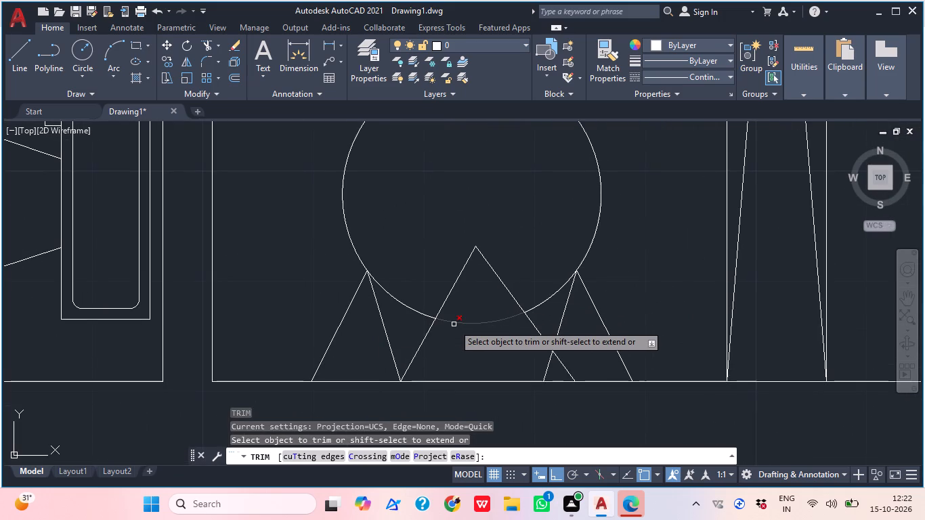
{"action": "left_click", "coordinate": [418, 312]}
{"action": "left_click", "coordinate": [492, 320]}
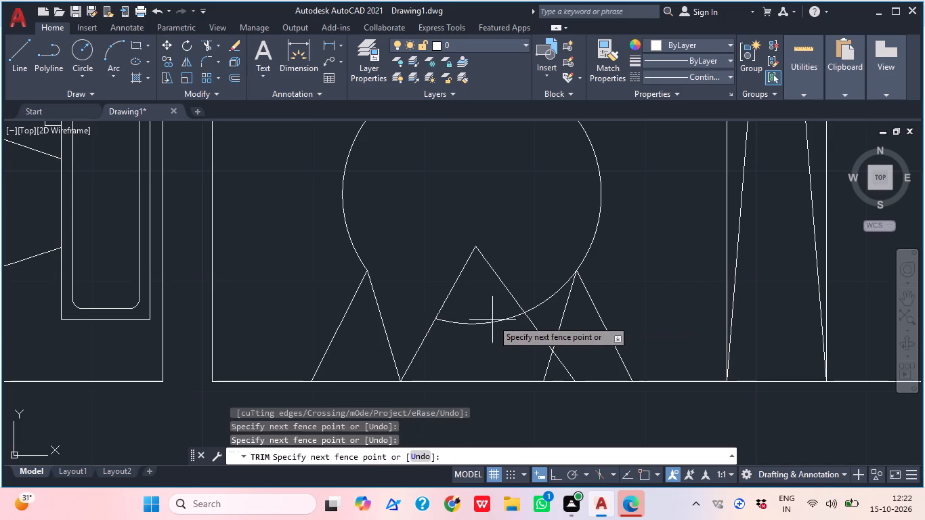
{"action": "left_click", "coordinate": [488, 339]}
{"action": "left_click", "coordinate": [546, 310]}
{"action": "left_click", "coordinate": [541, 301]}
{"action": "scroll", "coordinate": [541, 299], "scroll_direction": "down", "scroll_amount": 3}
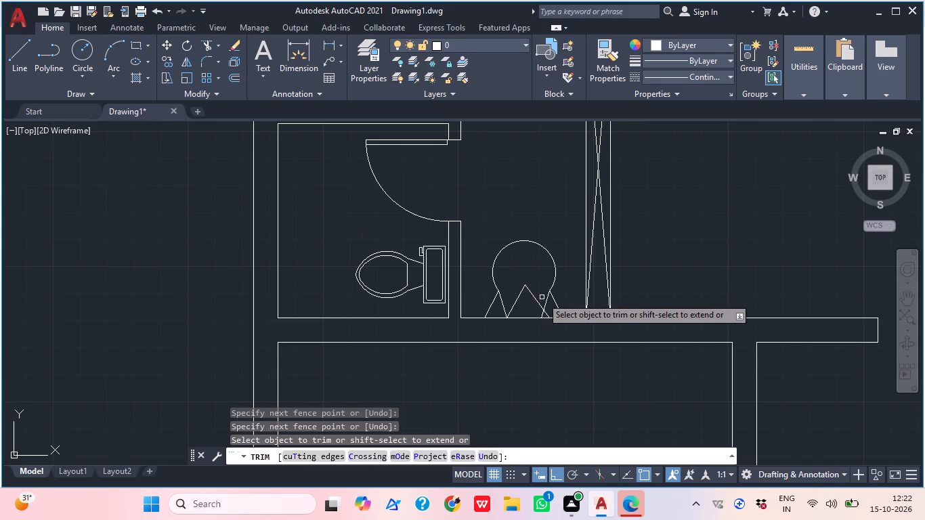
{"action": "key", "text": "Escape"}
Copy the upper 2'-6" door of the lowest spare door pair outside the plan to the toilet room's top-left outer corner.
{"action": "scroll", "coordinate": [551, 290], "scroll_direction": "down", "scroll_amount": 3}
{"action": "middle_click_drag", "start_coordinate": [544, 286], "coordinate": [491, 334]}
{"action": "middle_click_drag", "start_coordinate": [496, 365], "coordinate": [511, 313]}
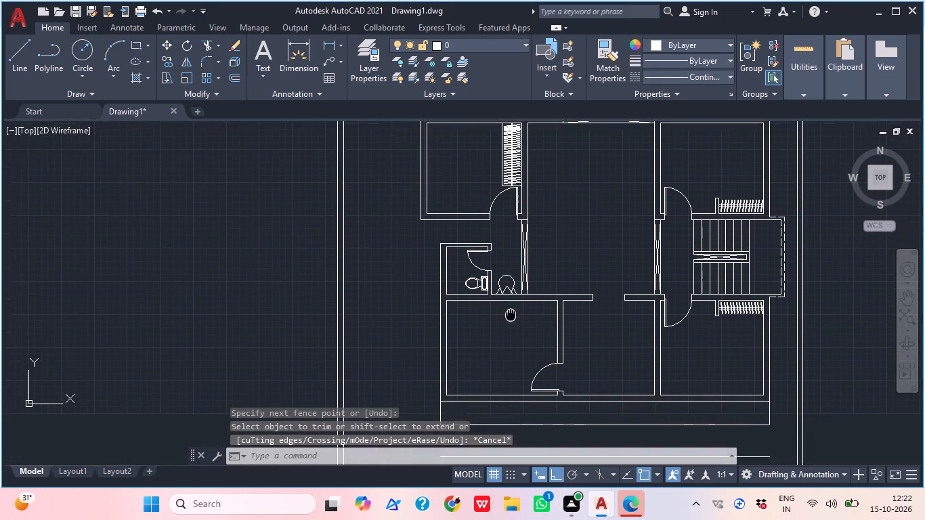
{"action": "middle_click_drag", "start_coordinate": [511, 313], "coordinate": [511, 311]}
{"action": "middle_click_drag", "start_coordinate": [504, 229], "coordinate": [491, 242]}
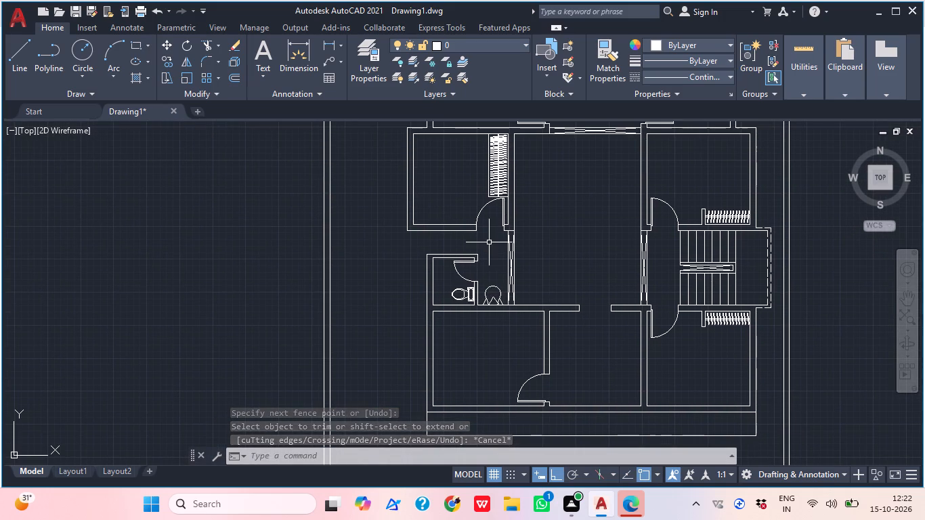
{"action": "middle_click_drag", "start_coordinate": [511, 272], "coordinate": [516, 308]}
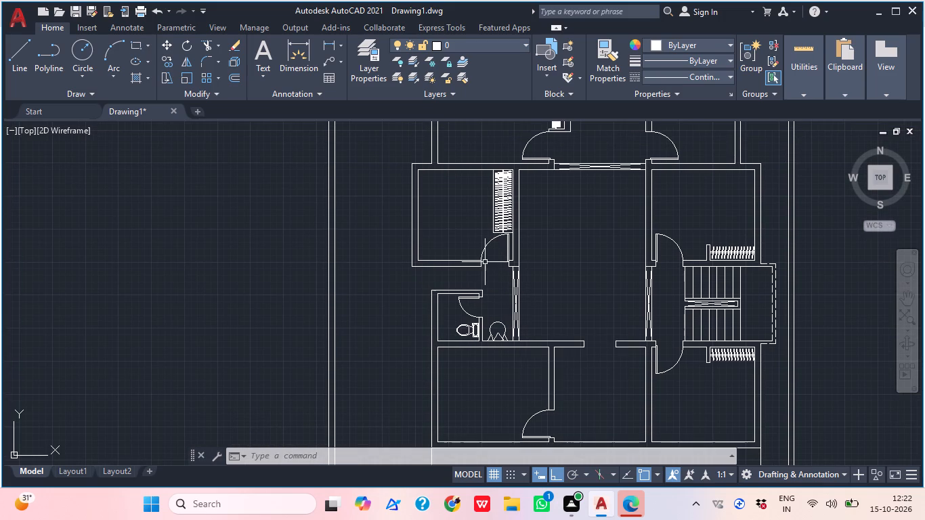
{"action": "scroll", "coordinate": [498, 303], "scroll_direction": "down", "scroll_amount": 2}
{"action": "middle_click_drag", "start_coordinate": [590, 288], "coordinate": [561, 305]}
{"action": "scroll", "coordinate": [686, 244], "scroll_direction": "up", "scroll_amount": 1}
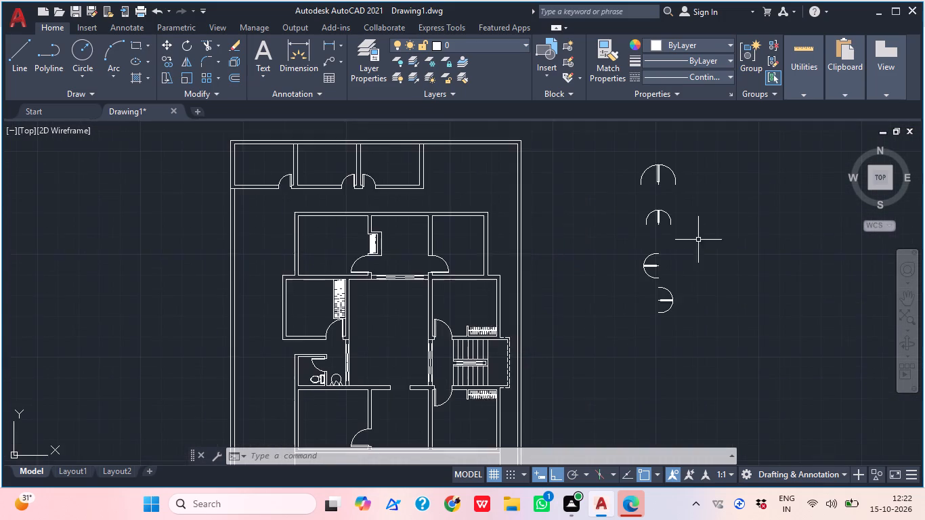
{"action": "scroll", "coordinate": [662, 270], "scroll_direction": "up", "scroll_amount": 1}
{"action": "scroll", "coordinate": [676, 326], "scroll_direction": "up", "scroll_amount": 2}
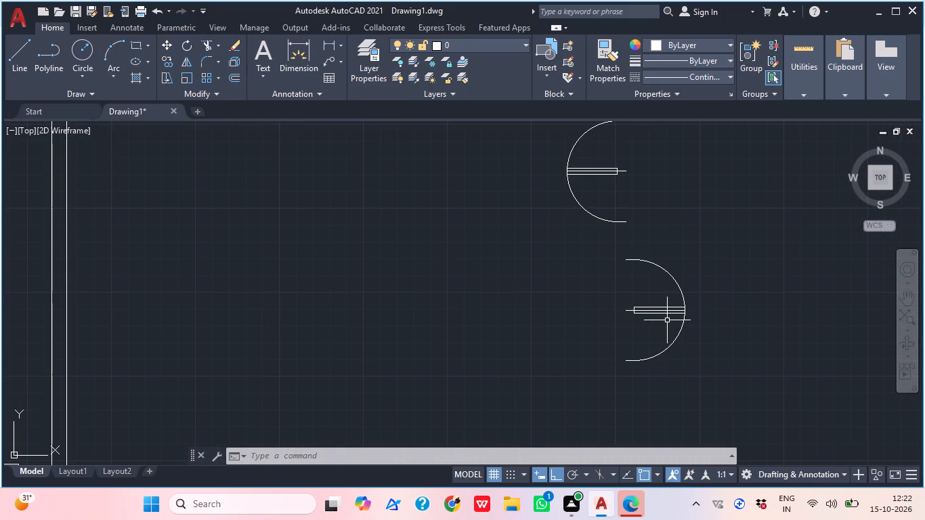
{"action": "scroll", "coordinate": [672, 305], "scroll_direction": "up", "scroll_amount": 2}
{"action": "left_click_drag", "start_coordinate": [718, 274], "coordinate": [709, 274]}
{"action": "left_click", "coordinate": [645, 265]}
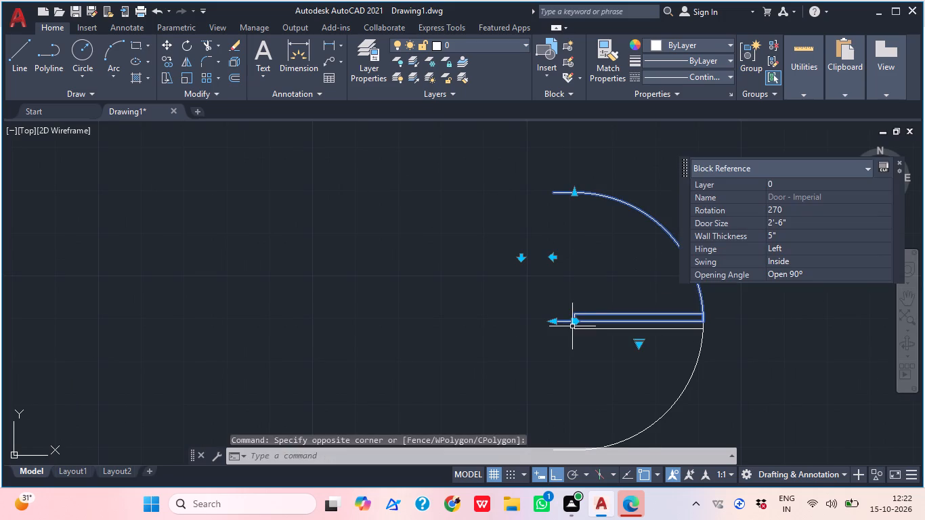
{"action": "type", "text": "CO"}
{"action": "type", "text": "P"}
{"action": "key", "text": "space"}
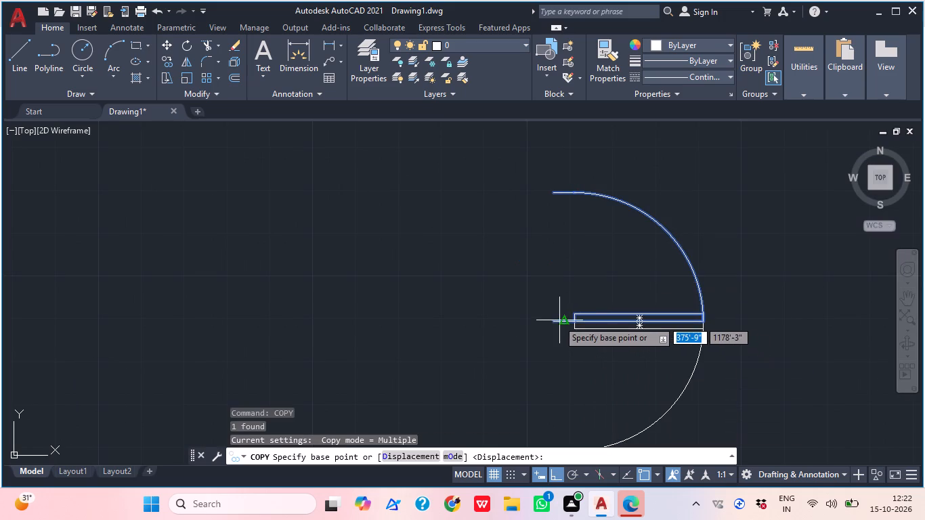
{"action": "left_click", "coordinate": [556, 320]}
{"action": "scroll", "coordinate": [652, 269], "scroll_direction": "down", "scroll_amount": 3}
{"action": "middle_click_drag", "start_coordinate": [423, 312], "coordinate": [796, 183]}
{"action": "middle_click_drag", "start_coordinate": [372, 290], "coordinate": [733, 169]}
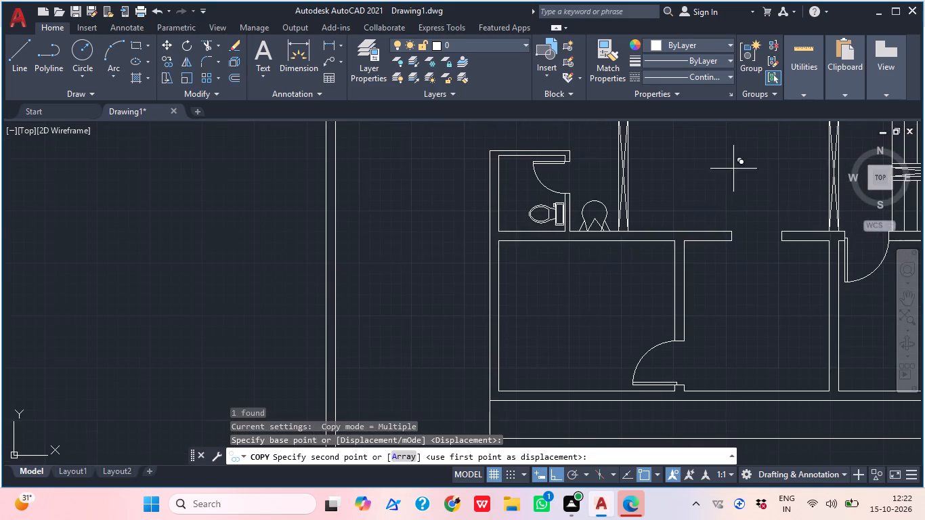
{"action": "scroll", "coordinate": [506, 257], "scroll_direction": "down", "scroll_amount": 1}
{"action": "scroll", "coordinate": [521, 156], "scroll_direction": "up", "scroll_amount": 2}
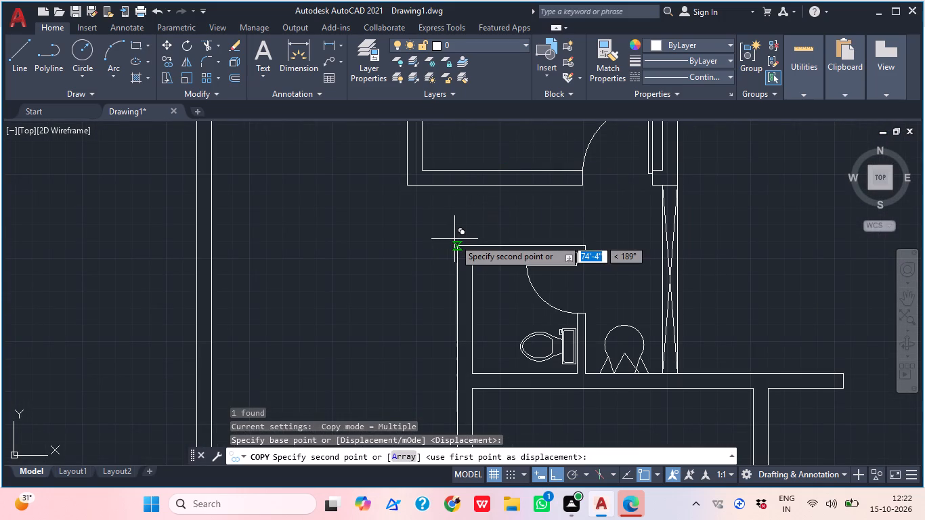
{"action": "left_click", "coordinate": [454, 239]}
{"action": "key", "text": "Escape"}
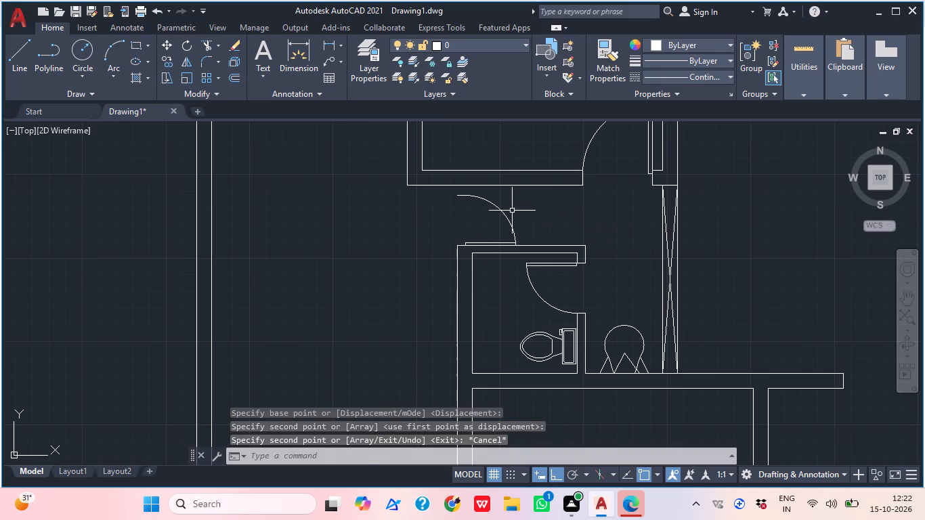
Scale the copied door by reference from the toilet room's corner so its opening reaches the wall of the room above.
{"action": "left_click", "coordinate": [511, 211]}
{"action": "left_click", "coordinate": [482, 210]}
{"action": "key", "text": "s"}
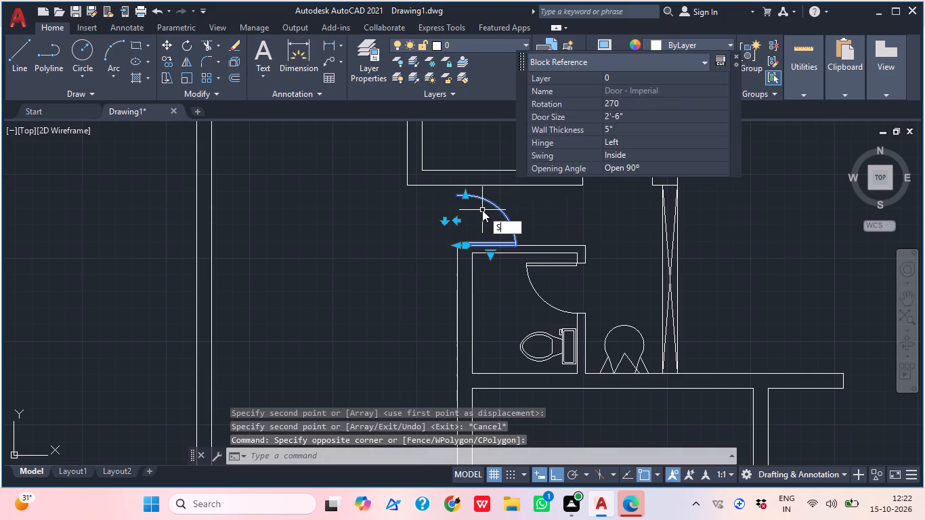
{"action": "key", "text": "c"}
{"action": "key", "text": "space"}
{"action": "scroll", "coordinate": [459, 246], "scroll_direction": "up", "scroll_amount": 2}
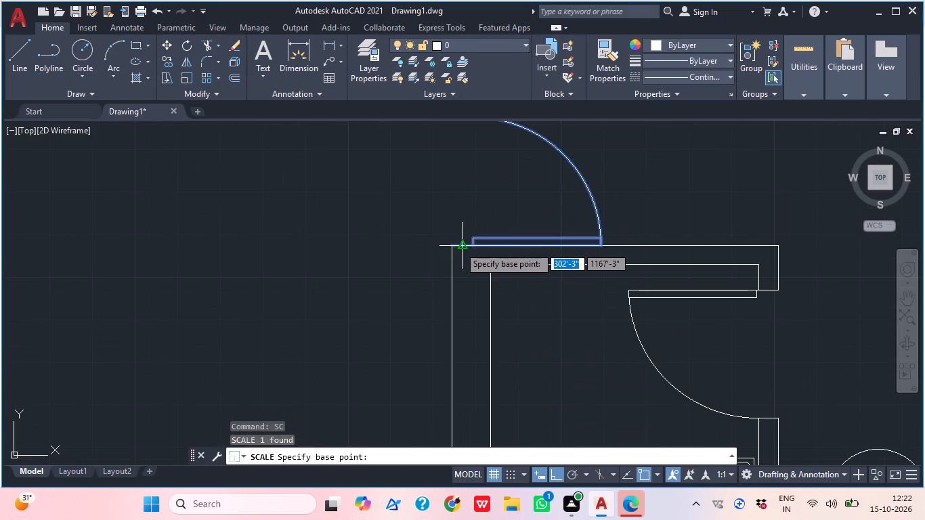
{"action": "left_click", "coordinate": [452, 243]}
{"action": "scroll", "coordinate": [460, 264], "scroll_direction": "down", "scroll_amount": 3}
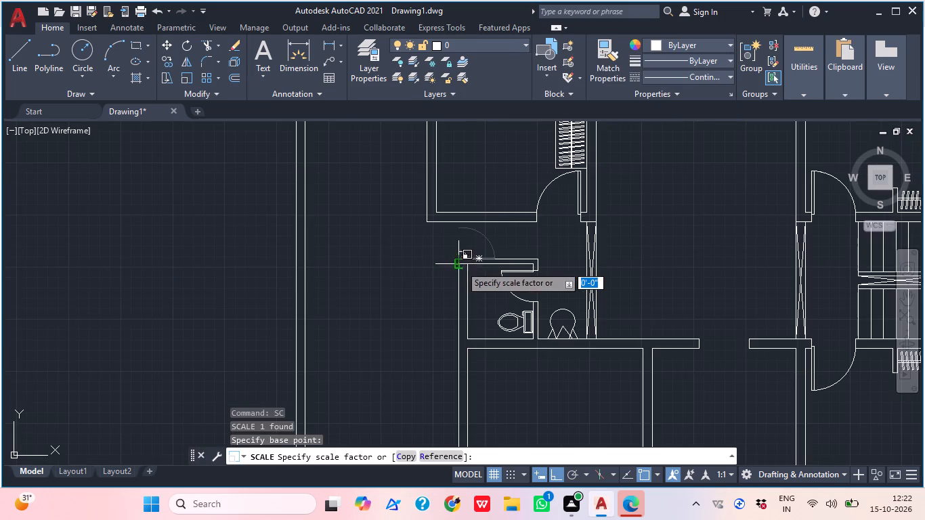
{"action": "scroll", "coordinate": [460, 230], "scroll_direction": "up", "scroll_amount": 1}
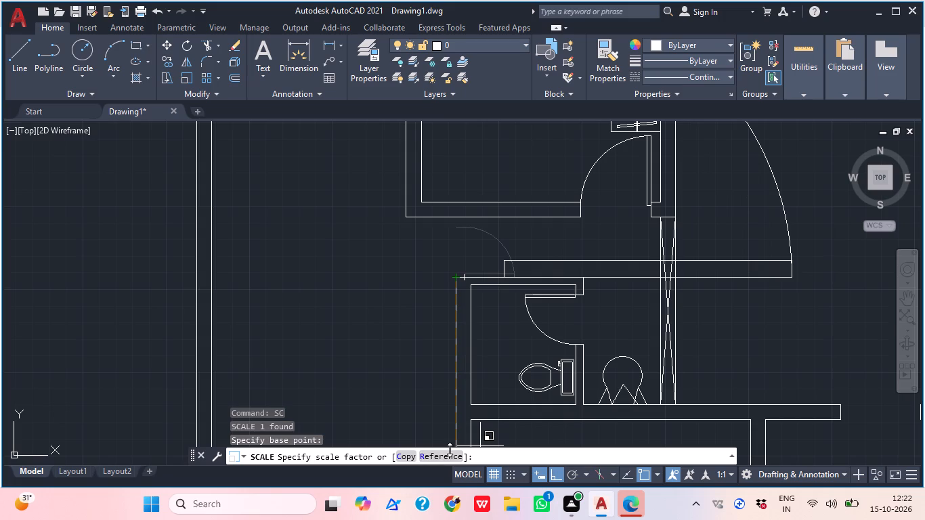
{"action": "left_click", "coordinate": [447, 455]}
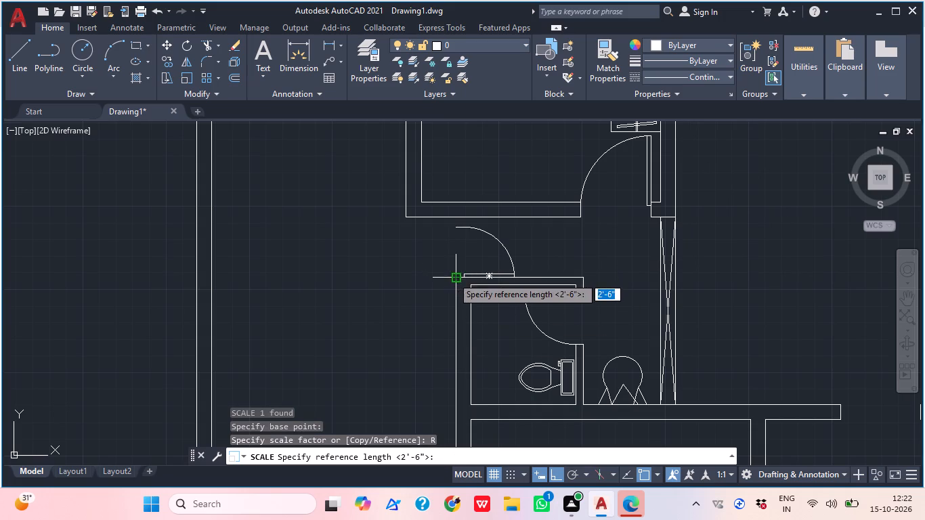
{"action": "left_click_drag", "start_coordinate": [452, 277], "coordinate": [452, 286]}
{"action": "left_click", "coordinate": [453, 228]}
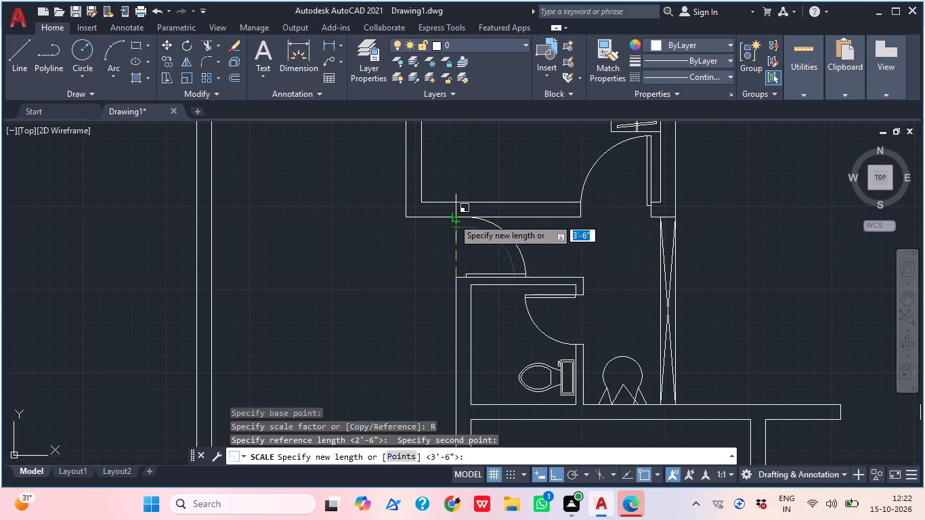
{"action": "left_click", "coordinate": [453, 218]}
Draw a vertical line down from the bottom-left outer corner of the room above, extending past the toilet room's top wall.
{"action": "scroll", "coordinate": [474, 215], "scroll_direction": "down", "scroll_amount": 1}
{"action": "middle_click_drag", "start_coordinate": [532, 250], "coordinate": [443, 292]}
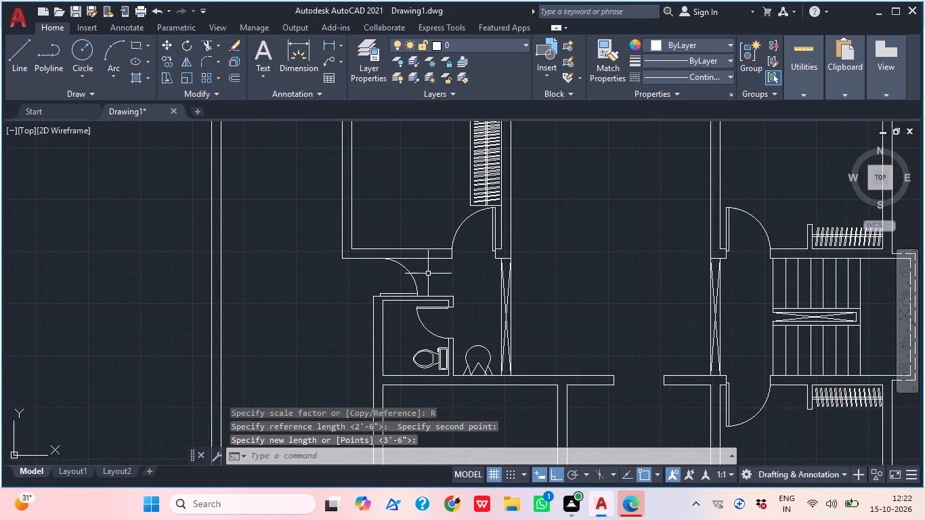
{"action": "middle_click_drag", "start_coordinate": [432, 275], "coordinate": [556, 228]}
{"action": "scroll", "coordinate": [556, 228], "scroll_direction": "down", "scroll_amount": 1}
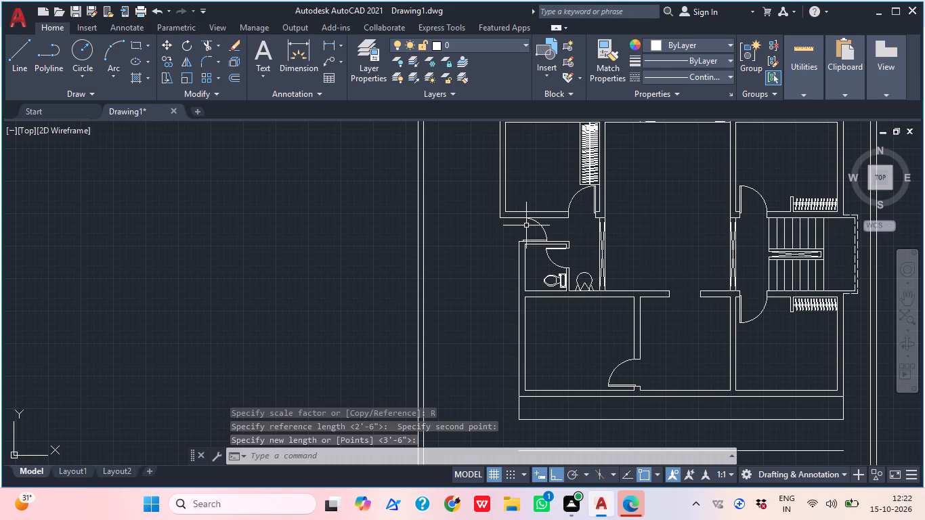
{"action": "middle_click_drag", "start_coordinate": [450, 236], "coordinate": [471, 240]}
{"action": "scroll", "coordinate": [490, 240], "scroll_direction": "up", "scroll_amount": 2}
{"action": "middle_click_drag", "start_coordinate": [523, 244], "coordinate": [461, 286]}
{"action": "scroll", "coordinate": [461, 286], "scroll_direction": "up", "scroll_amount": 1}
{"action": "type", "text": "L"}
{"action": "key", "text": "space"}
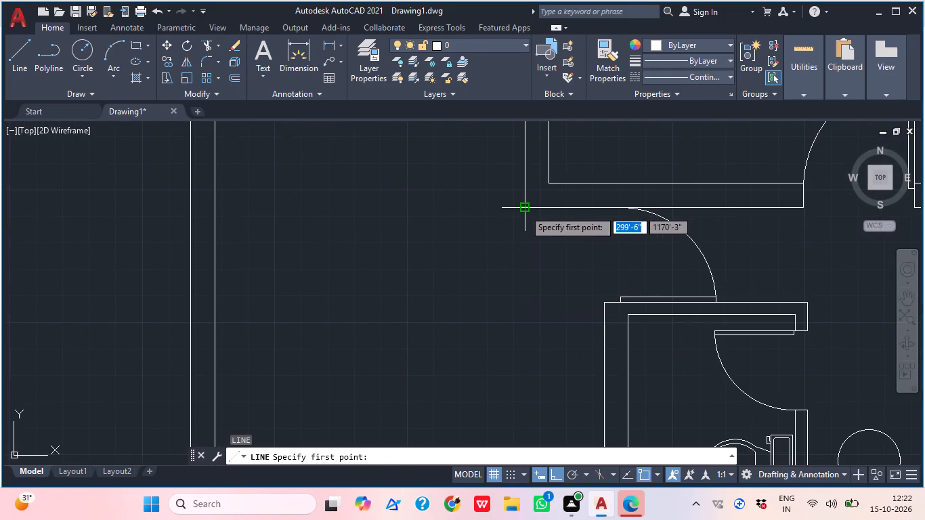
{"action": "left_click", "coordinate": [524, 210]}
{"action": "left_click_drag", "start_coordinate": [533, 397], "coordinate": [533, 406]}
{"action": "middle_click_drag", "start_coordinate": [551, 322], "coordinate": [549, 277]}
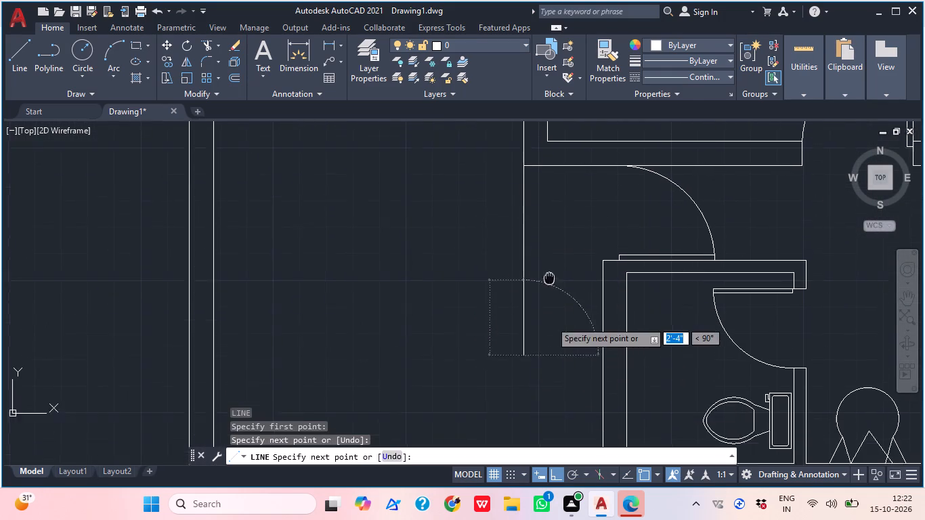
{"action": "middle_click_drag", "start_coordinate": [549, 277], "coordinate": [547, 272]}
{"action": "key", "text": "Escape"}
{"action": "middle_click_drag", "start_coordinate": [525, 337], "coordinate": [470, 364]}
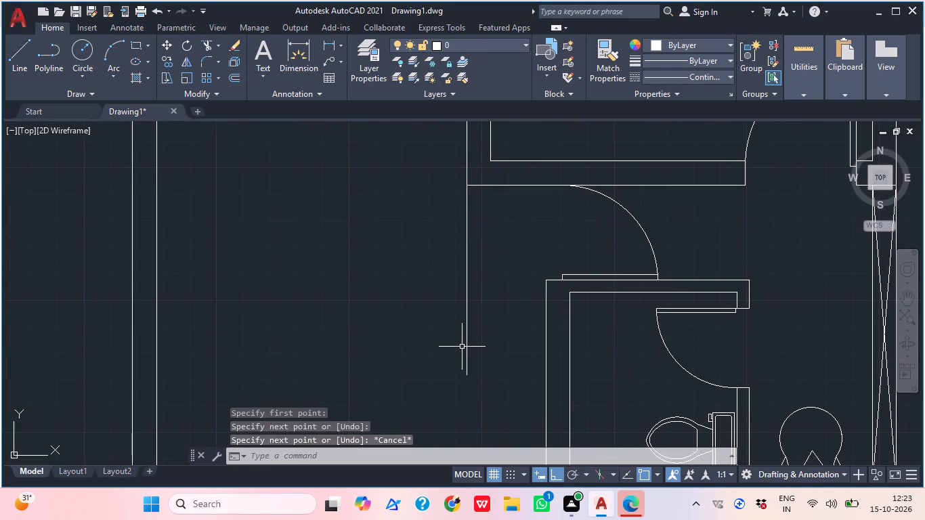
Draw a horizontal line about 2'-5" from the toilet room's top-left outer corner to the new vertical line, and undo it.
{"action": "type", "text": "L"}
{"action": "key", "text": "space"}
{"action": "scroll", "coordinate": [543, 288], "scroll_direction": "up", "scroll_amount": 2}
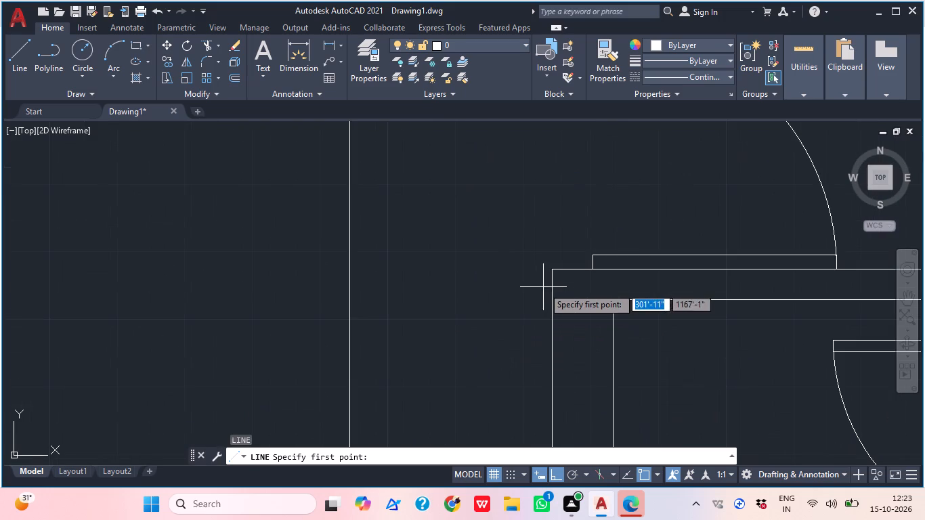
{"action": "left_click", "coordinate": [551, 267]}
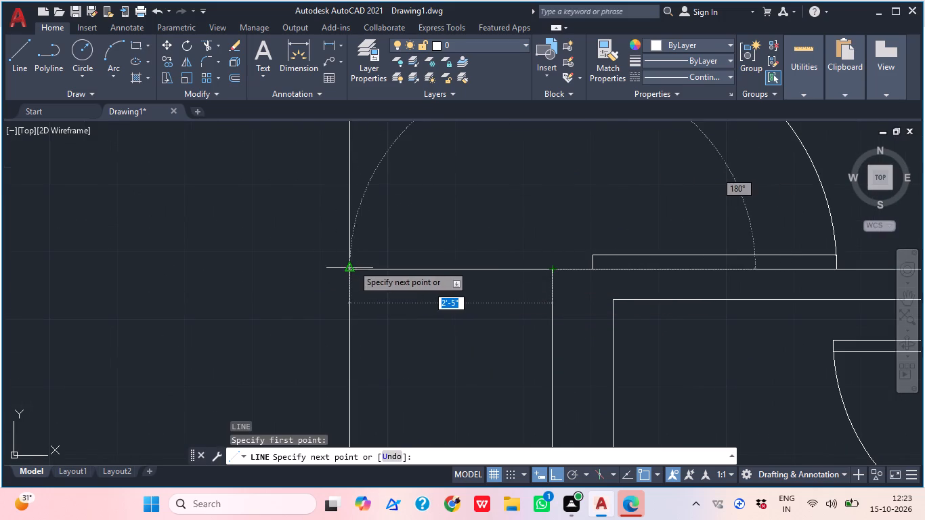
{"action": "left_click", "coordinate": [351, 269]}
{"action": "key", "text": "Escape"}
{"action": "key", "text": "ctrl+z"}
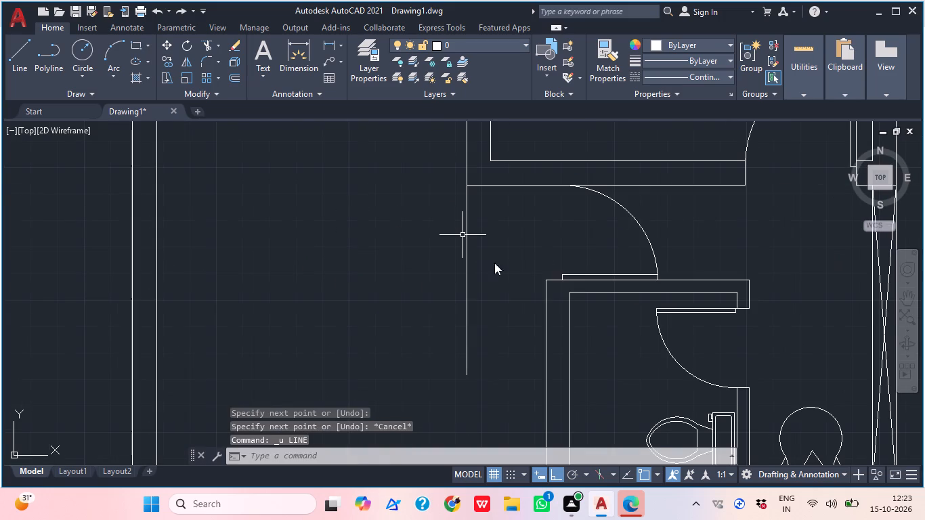
Extend the toilet room's top outer wall line outward to the vertical line dropped from the room above.
{"action": "scroll", "coordinate": [557, 282], "scroll_direction": "up", "scroll_amount": 1}
{"action": "type", "text": "EX"}
{"action": "key", "text": "space"}
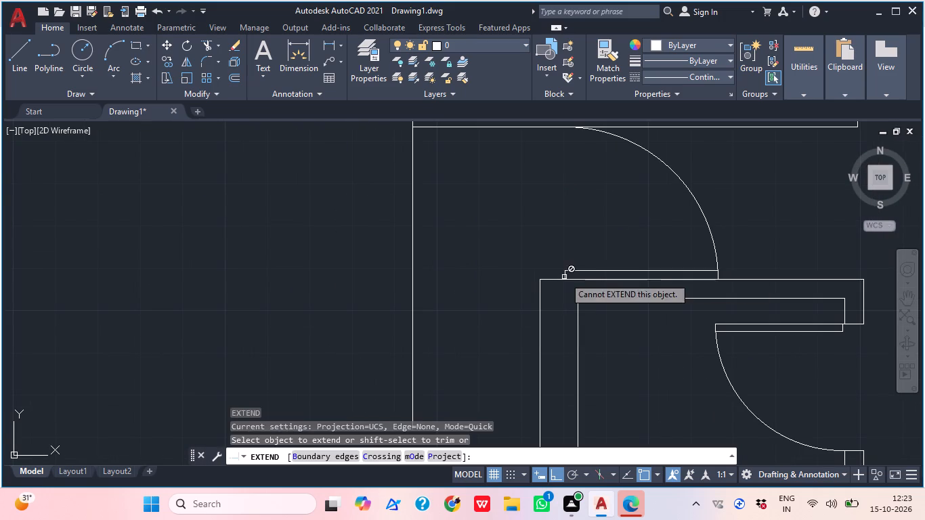
{"action": "left_click", "coordinate": [548, 281]}
{"action": "scroll", "coordinate": [548, 290], "scroll_direction": "down", "scroll_amount": 1}
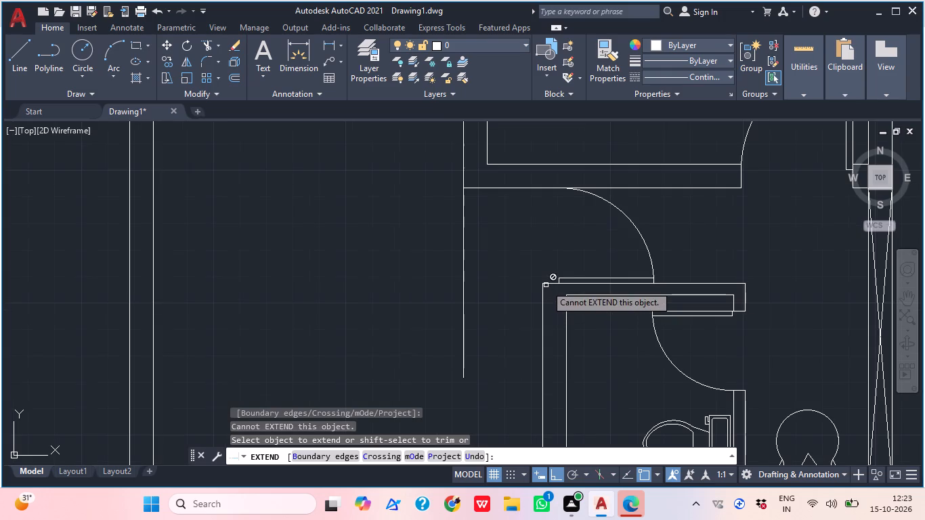
{"action": "scroll", "coordinate": [546, 285], "scroll_direction": "down", "scroll_amount": 3}
{"action": "scroll", "coordinate": [546, 286], "scroll_direction": "up", "scroll_amount": 2}
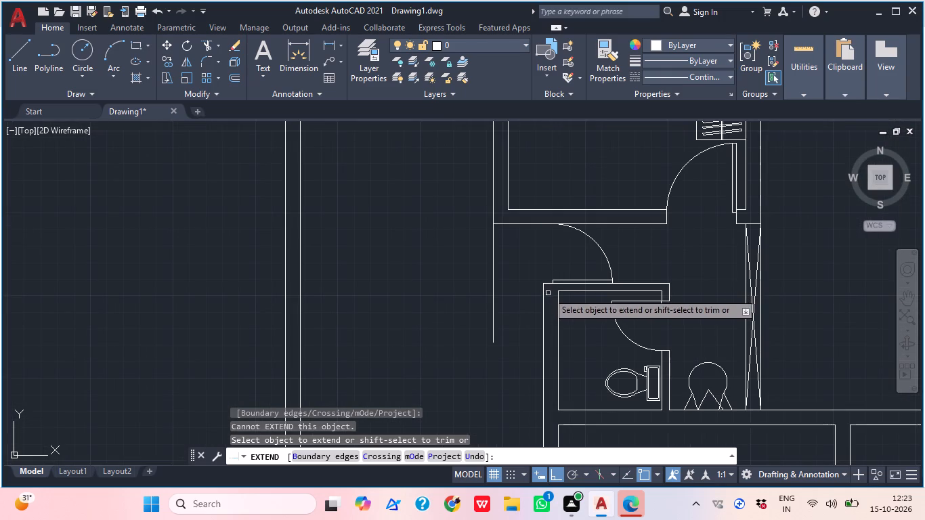
{"action": "left_click", "coordinate": [548, 292]}
{"action": "left_click", "coordinate": [544, 270]}
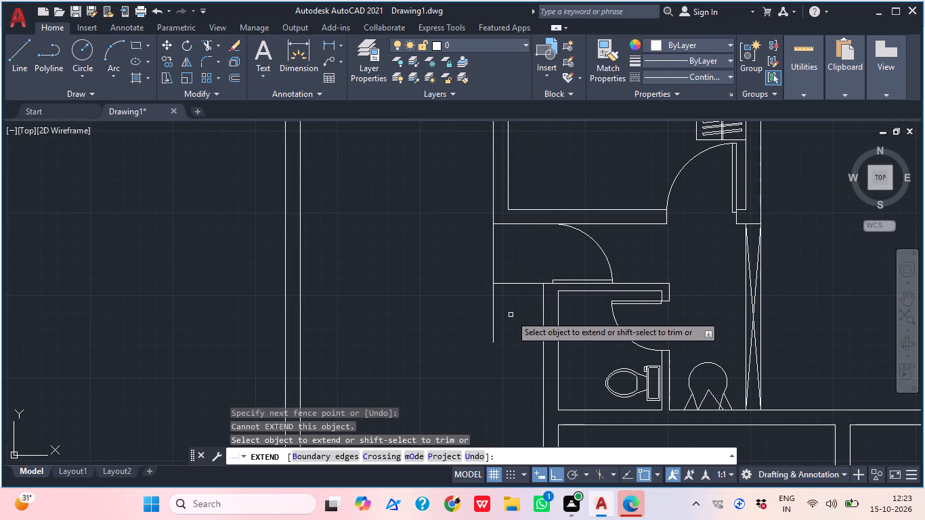
{"action": "key", "text": "space"}
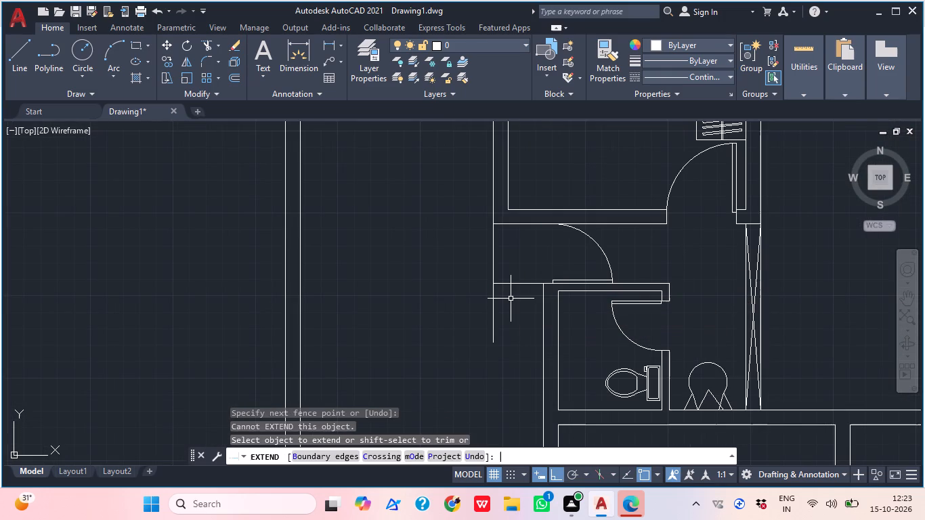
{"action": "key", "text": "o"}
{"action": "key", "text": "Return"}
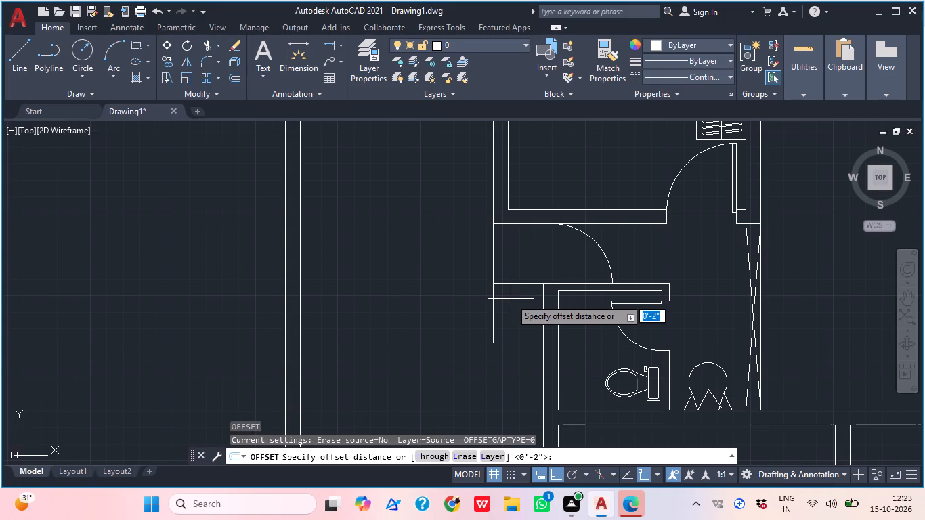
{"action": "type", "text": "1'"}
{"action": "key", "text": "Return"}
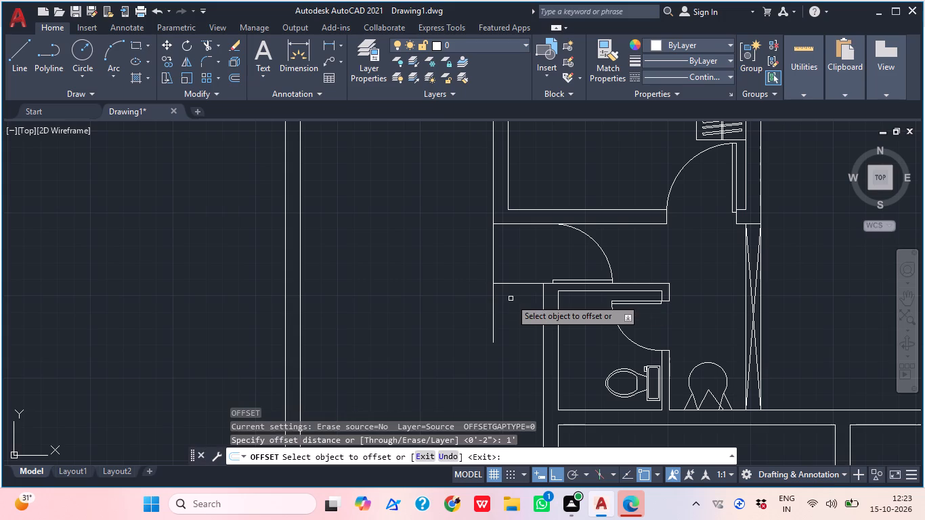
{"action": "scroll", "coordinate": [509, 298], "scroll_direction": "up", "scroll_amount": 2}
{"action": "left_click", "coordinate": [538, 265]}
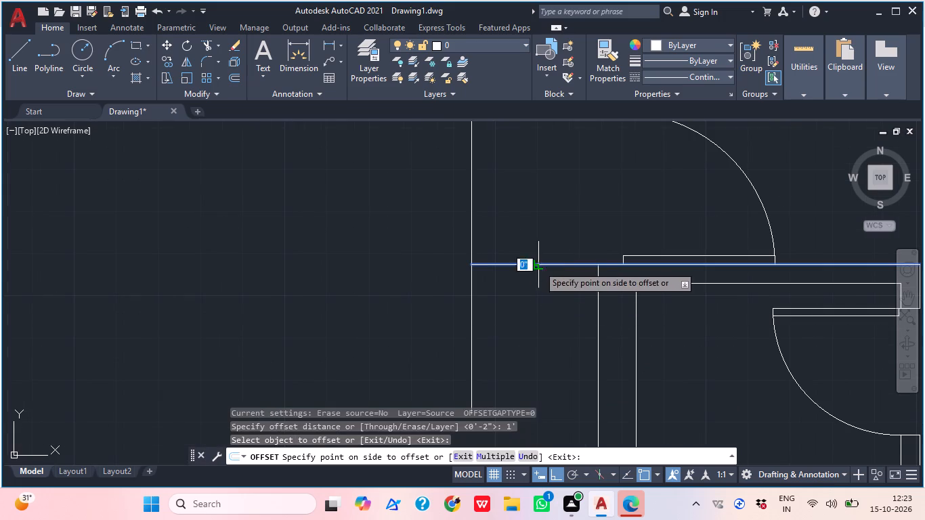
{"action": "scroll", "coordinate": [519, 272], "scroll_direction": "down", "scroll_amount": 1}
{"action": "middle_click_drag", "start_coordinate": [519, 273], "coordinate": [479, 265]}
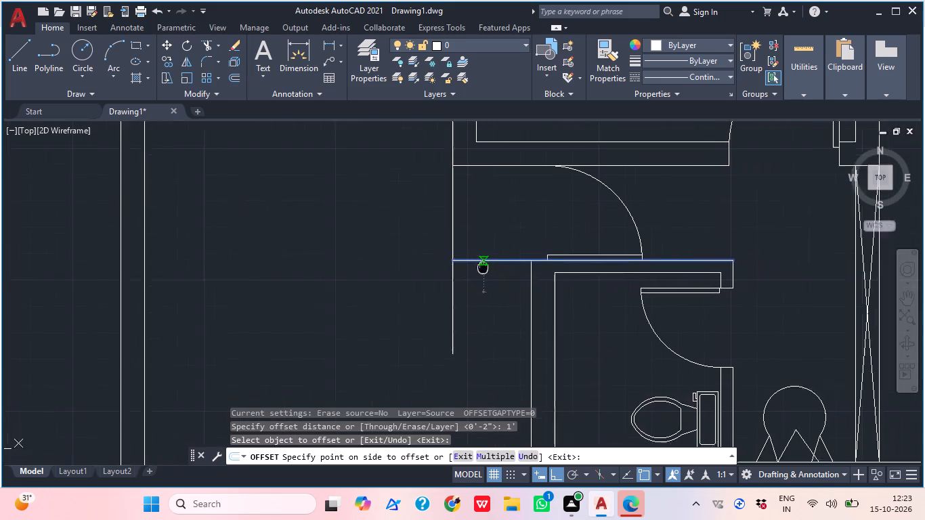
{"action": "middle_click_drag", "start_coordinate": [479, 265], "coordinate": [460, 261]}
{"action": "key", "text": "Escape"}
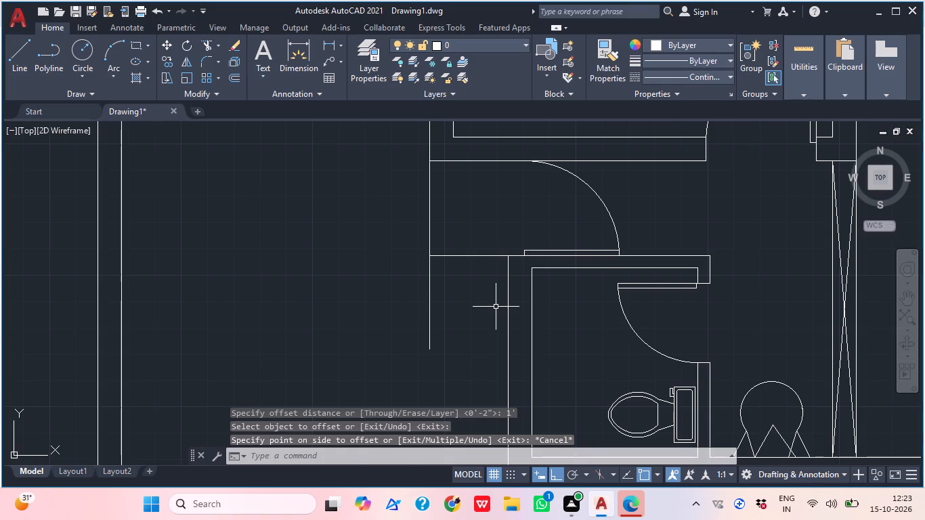
Offset the extended wall line downward three times in succession at 9" spacing to form the entrance steps.
{"action": "type", "text": "O"}
{"action": "key", "text": "space"}
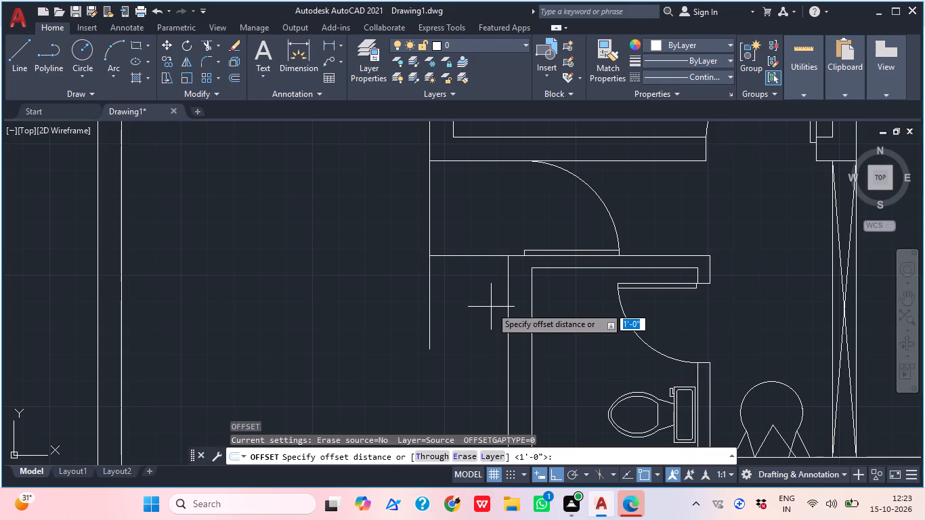
{"action": "type", "text": "9\""}
{"action": "key", "text": "Return"}
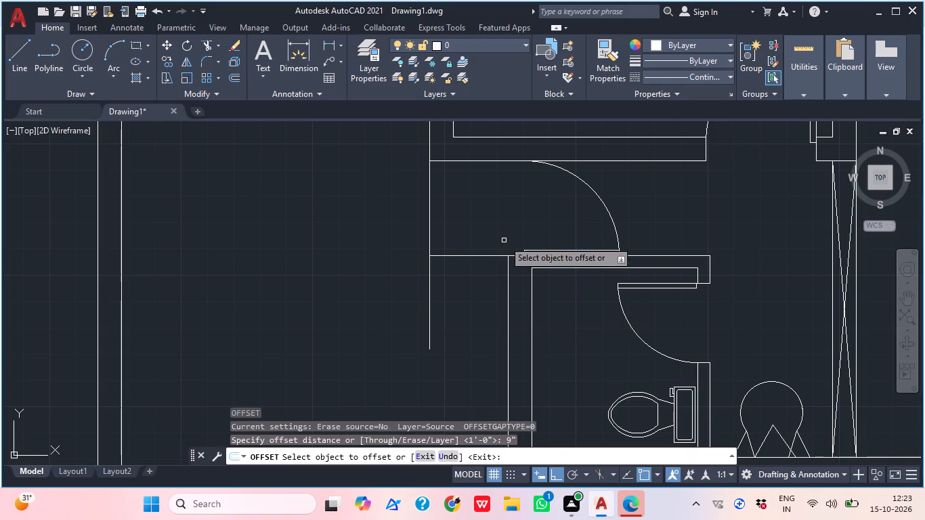
{"action": "left_click_drag", "start_coordinate": [486, 255], "coordinate": [486, 267]}
{"action": "left_click", "coordinate": [486, 299]}
{"action": "left_click", "coordinate": [486, 280]}
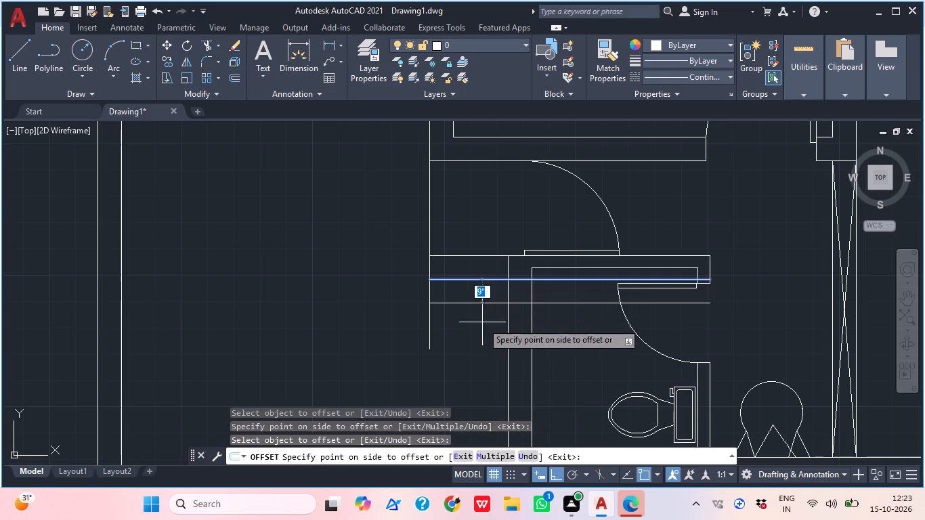
{"action": "left_click", "coordinate": [482, 326]}
{"action": "left_click", "coordinate": [484, 303]}
{"action": "left_click", "coordinate": [483, 327]}
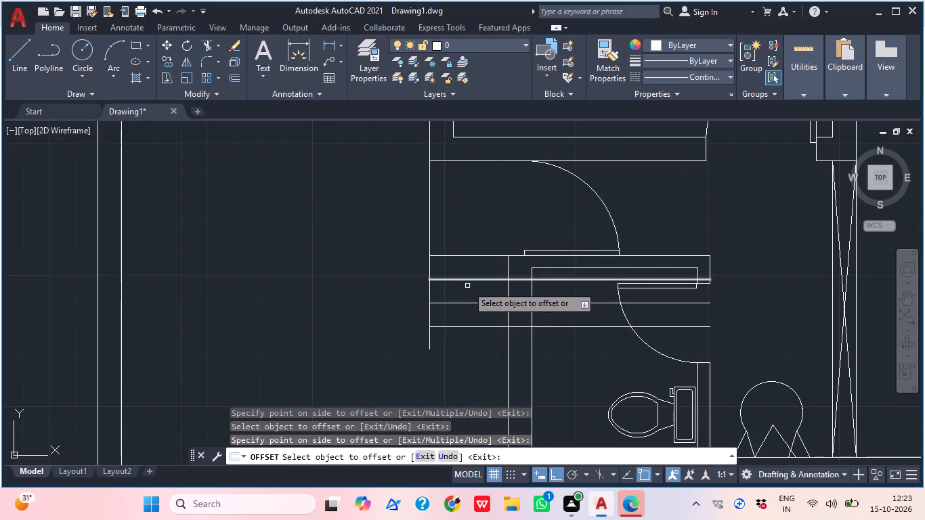
{"action": "key", "text": "Escape"}
Trim the three step lines across the toilet room's outer side wall and delete their leftover pieces inside the toilet room.
{"action": "middle_click_drag", "start_coordinate": [509, 313], "coordinate": [465, 350]}
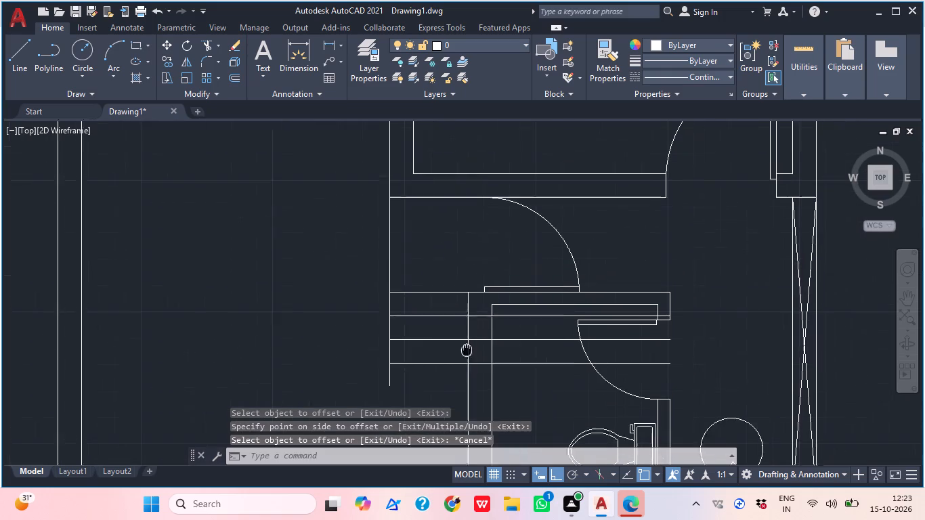
{"action": "middle_click_drag", "start_coordinate": [465, 350], "coordinate": [451, 349]}
{"action": "key", "text": "t"}
{"action": "key", "text": "r"}
{"action": "key", "text": "space"}
{"action": "left_click", "coordinate": [461, 372]}
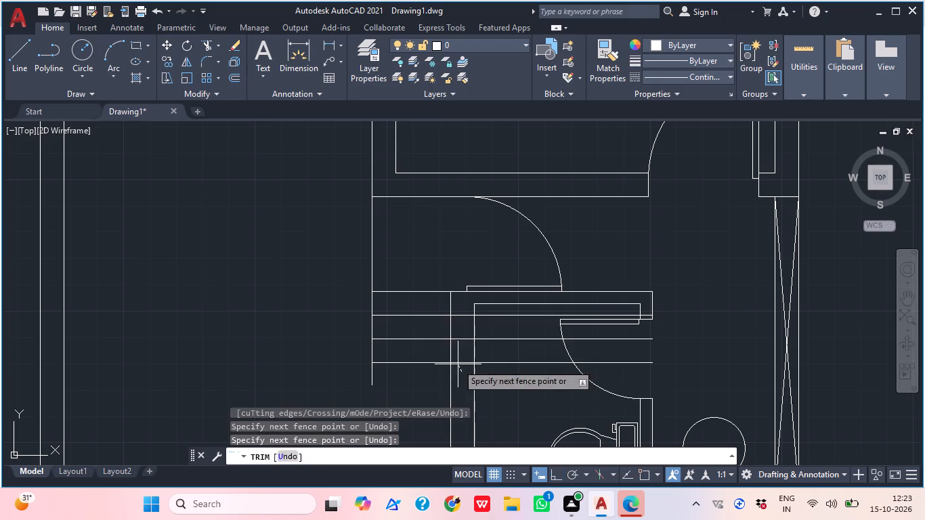
{"action": "left_click", "coordinate": [455, 303]}
{"action": "key", "text": "Escape"}
{"action": "left_click", "coordinate": [514, 376]}
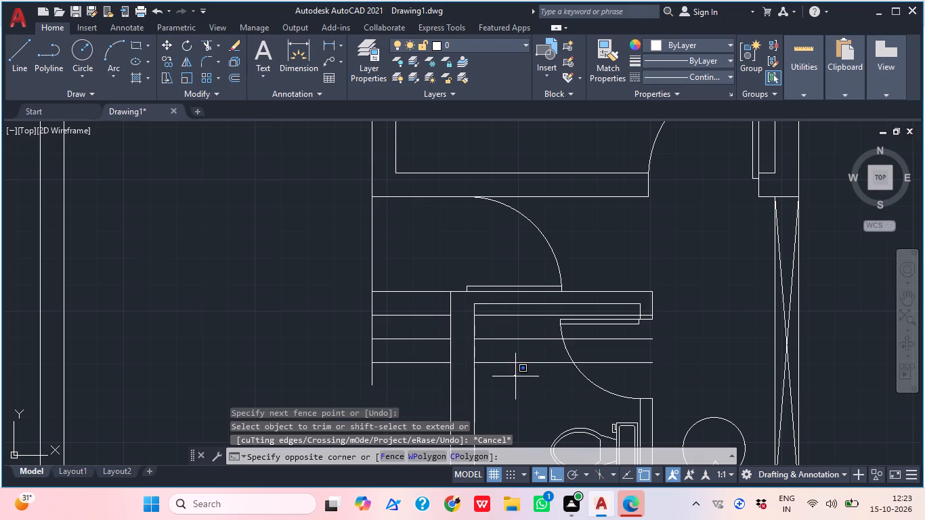
{"action": "left_click", "coordinate": [504, 312]}
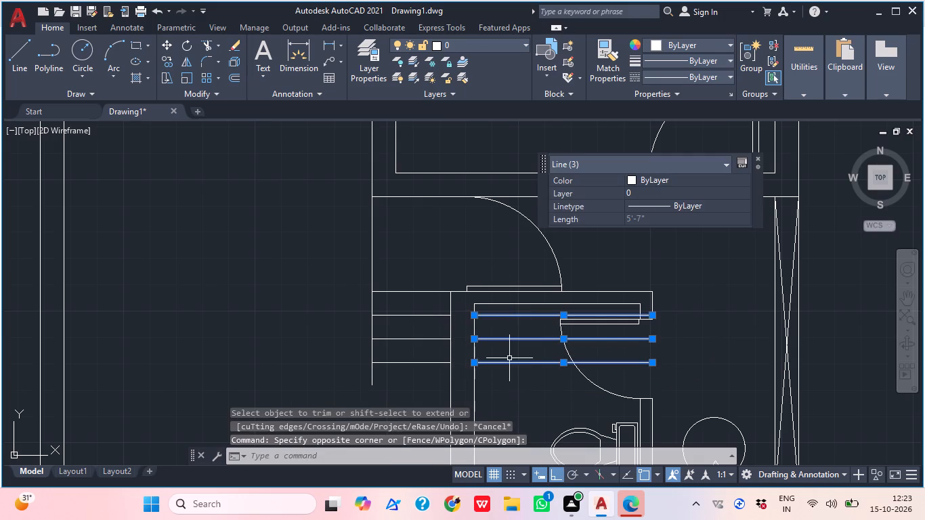
{"action": "key", "text": "Delete"}
Trim off the end of the vertical line that extends below the lowest step line.
{"action": "middle_click_drag", "start_coordinate": [574, 311], "coordinate": [586, 282]}
{"action": "key", "text": "t"}
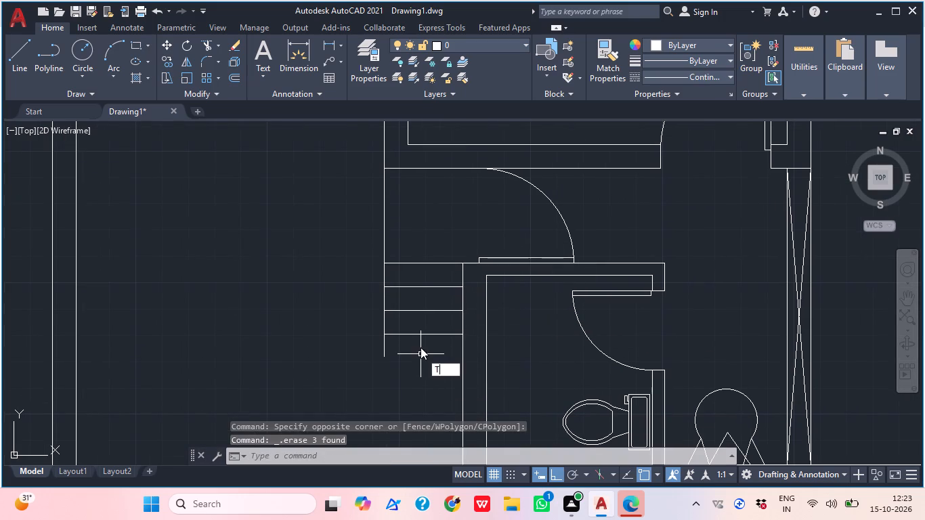
{"action": "type", "text": "R"}
{"action": "key", "text": "space"}
{"action": "left_click", "coordinate": [391, 358]}
{"action": "left_click", "coordinate": [370, 345]}
{"action": "scroll", "coordinate": [380, 348], "scroll_direction": "down", "scroll_amount": 2}
{"action": "middle_click_drag", "start_coordinate": [448, 360], "coordinate": [410, 366]}
{"action": "key", "text": "Escape"}
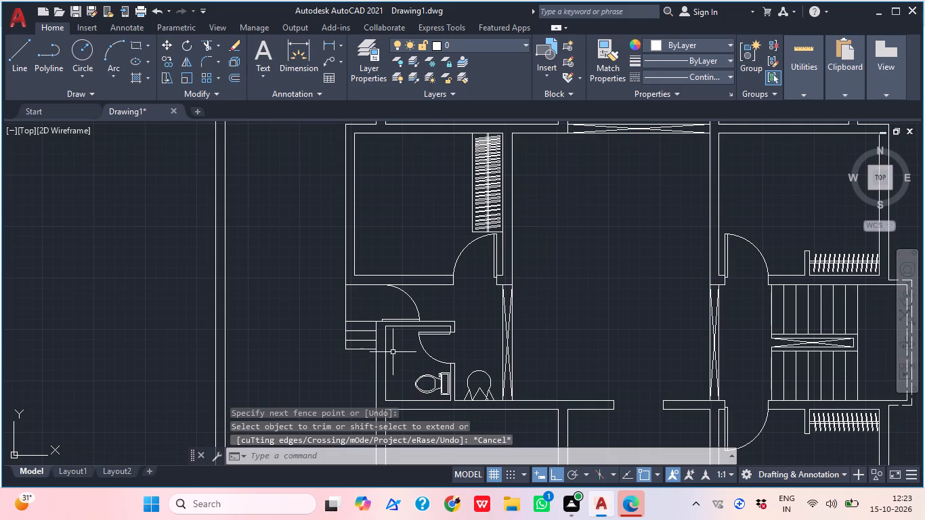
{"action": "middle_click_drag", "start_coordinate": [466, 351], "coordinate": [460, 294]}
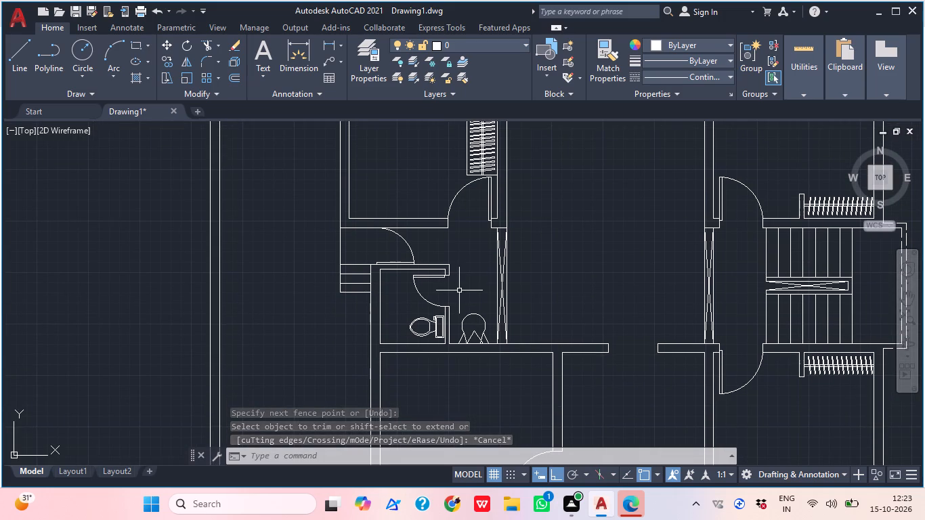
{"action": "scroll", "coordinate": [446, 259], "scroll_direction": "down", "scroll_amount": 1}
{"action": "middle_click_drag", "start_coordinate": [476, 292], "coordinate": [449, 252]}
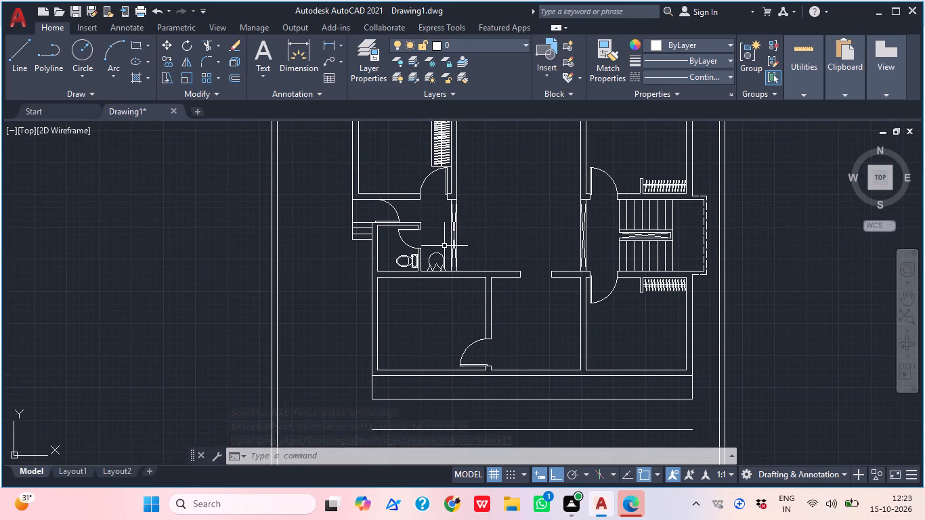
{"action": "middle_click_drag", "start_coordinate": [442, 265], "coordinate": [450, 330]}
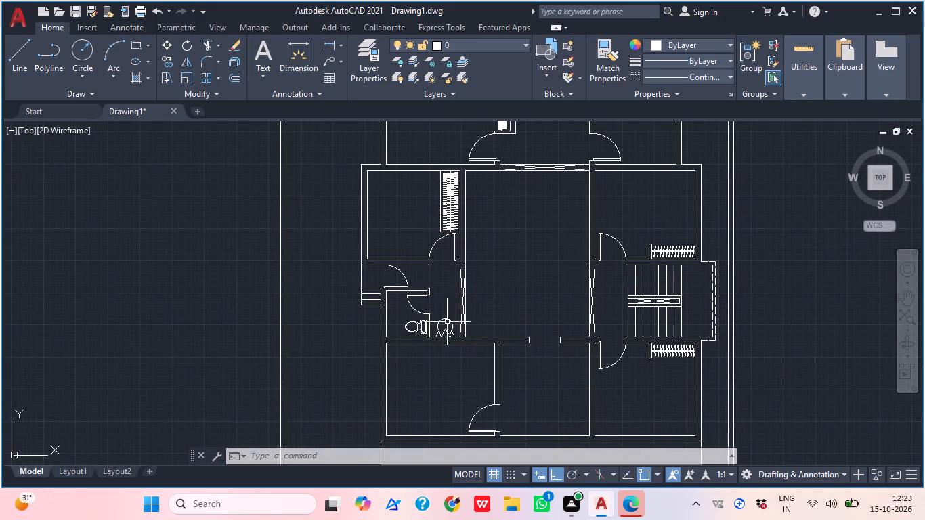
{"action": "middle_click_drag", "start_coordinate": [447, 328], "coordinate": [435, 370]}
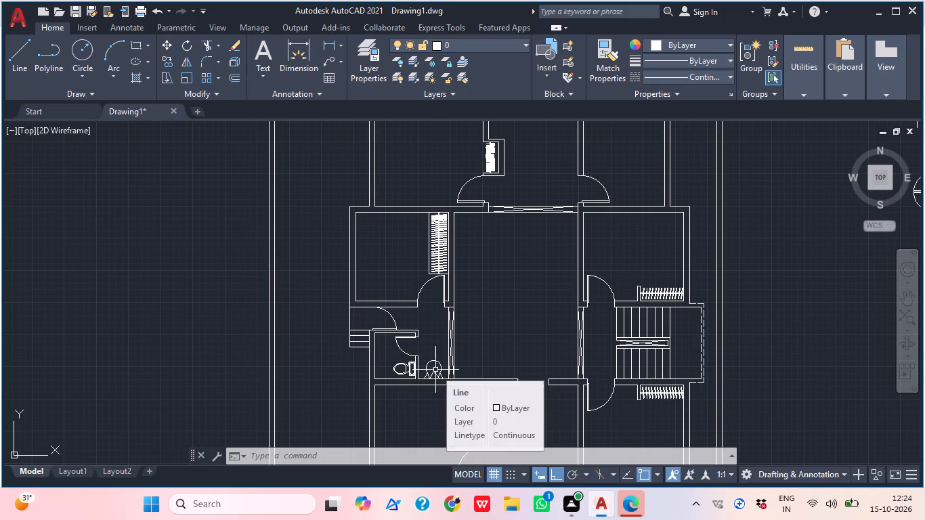
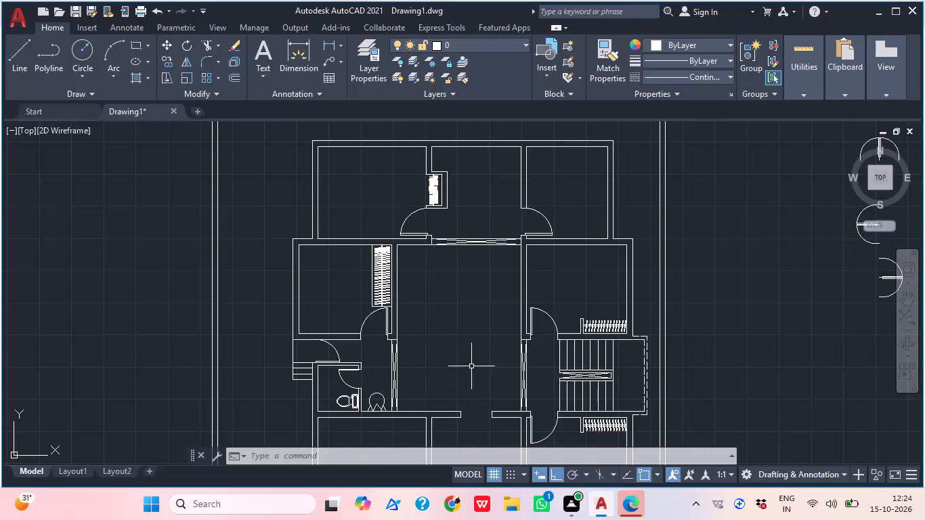
Insert the Bed - Queen block into the plan's upper-left bedroom with its headboard against the top wall.
{"action": "scroll", "coordinate": [464, 329], "scroll_direction": "down", "scroll_amount": 1}
{"action": "middle_click_drag", "start_coordinate": [353, 287], "coordinate": [339, 384]}
{"action": "scroll", "coordinate": [383, 328], "scroll_direction": "up", "scroll_amount": 2}
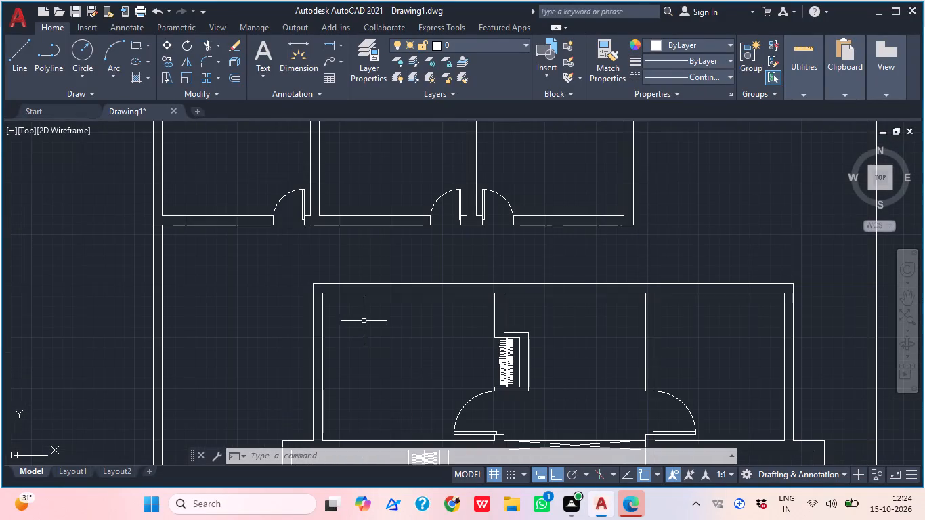
{"action": "middle_click_drag", "start_coordinate": [460, 431], "coordinate": [452, 427]}
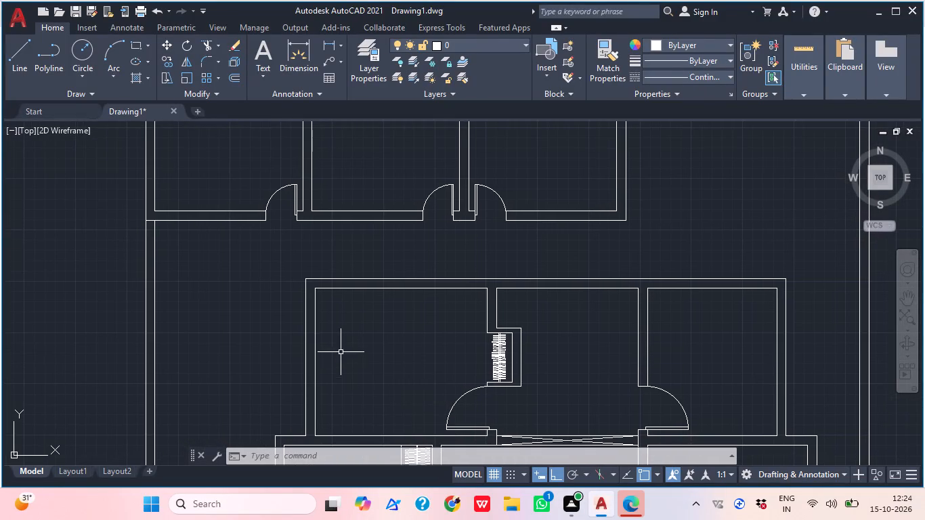
{"action": "middle_click_drag", "start_coordinate": [342, 355], "coordinate": [371, 423]}
{"action": "scroll", "coordinate": [406, 359], "scroll_direction": "down", "scroll_amount": 1}
{"action": "middle_click_drag", "start_coordinate": [414, 431], "coordinate": [379, 314]}
{"action": "middle_click_drag", "start_coordinate": [395, 350], "coordinate": [409, 373]}
{"action": "type", "text": "I"}
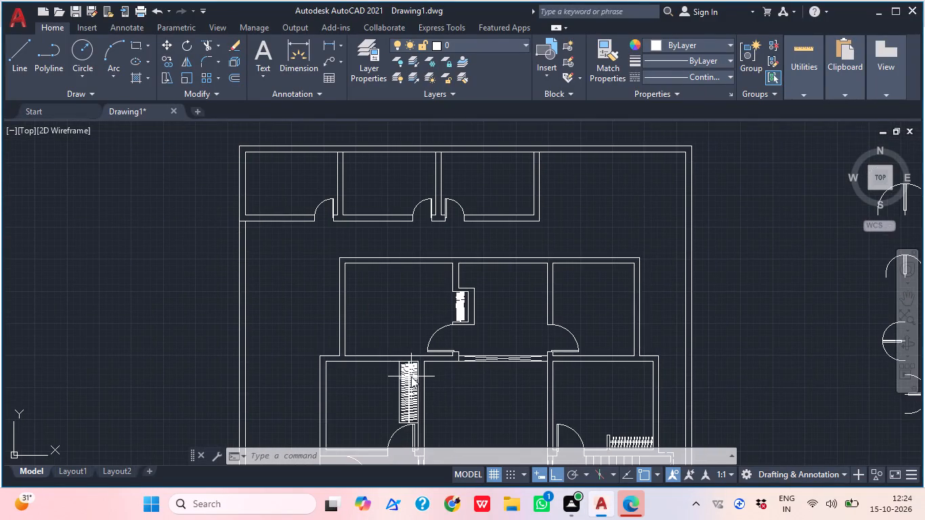
{"action": "key", "text": "space"}
{"action": "scroll", "coordinate": [826, 153], "scroll_direction": "up", "scroll_amount": 2}
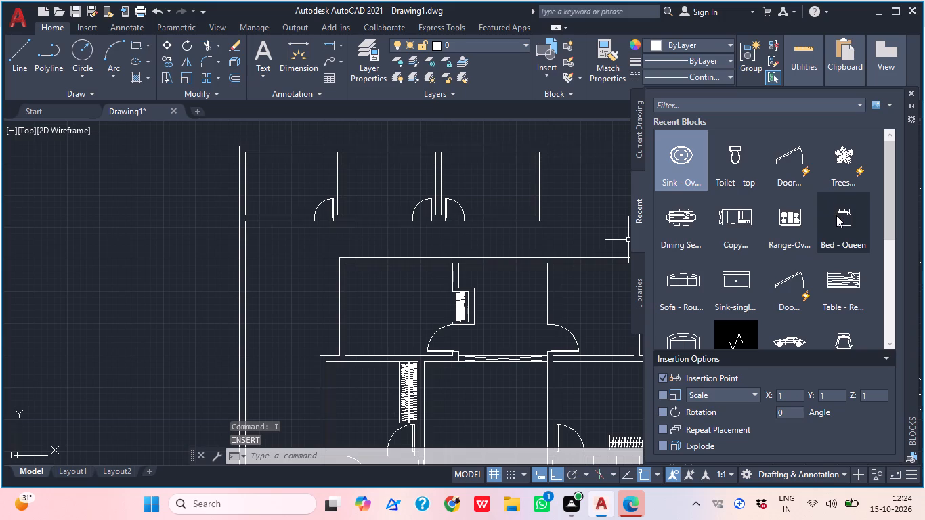
{"action": "left_click_drag", "start_coordinate": [842, 219], "coordinate": [468, 275]}
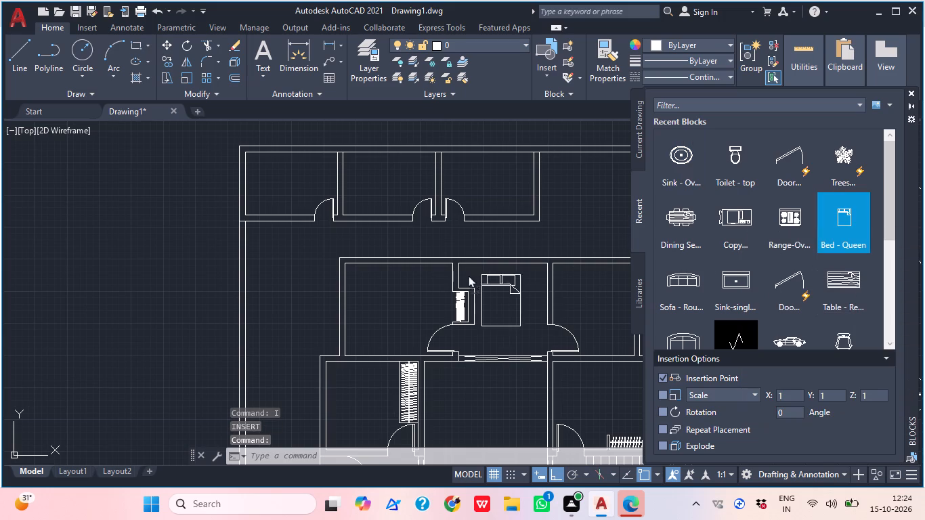
{"action": "left_click_drag", "start_coordinate": [468, 275], "coordinate": [372, 267]}
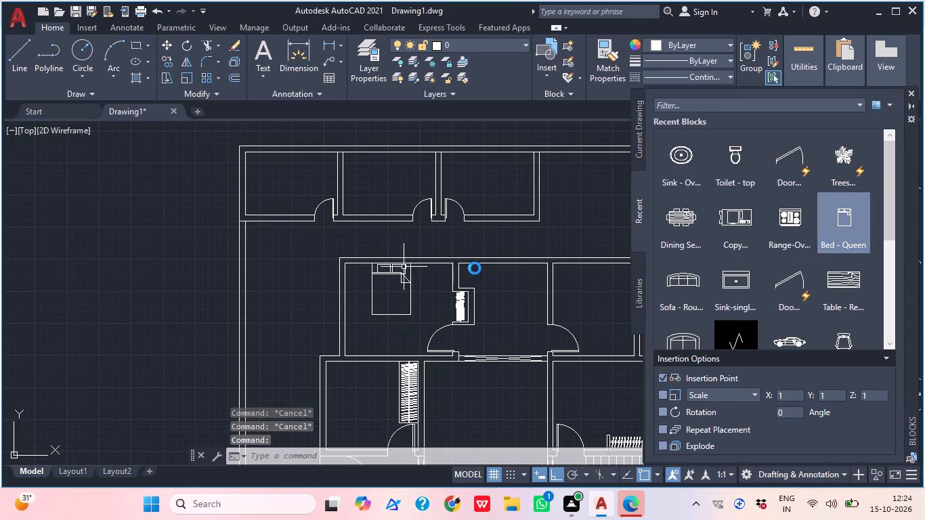
{"action": "left_click", "coordinate": [910, 90]}
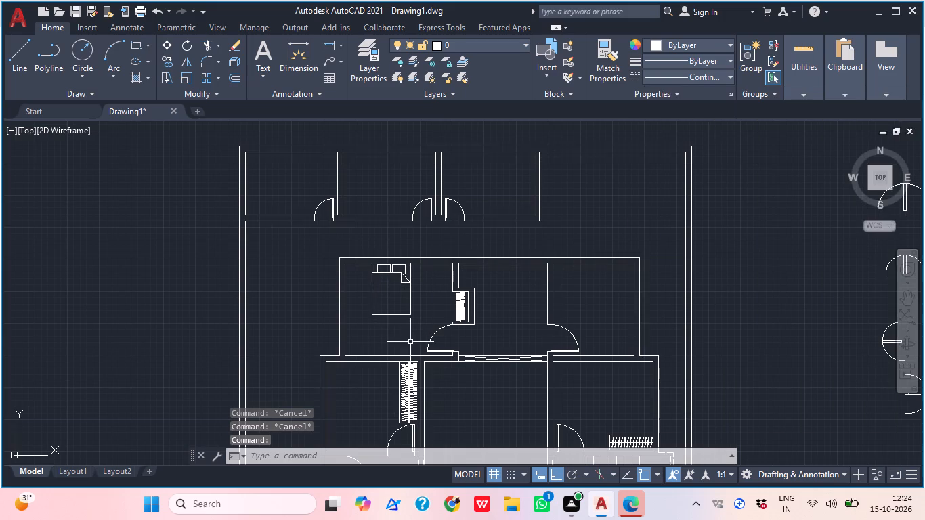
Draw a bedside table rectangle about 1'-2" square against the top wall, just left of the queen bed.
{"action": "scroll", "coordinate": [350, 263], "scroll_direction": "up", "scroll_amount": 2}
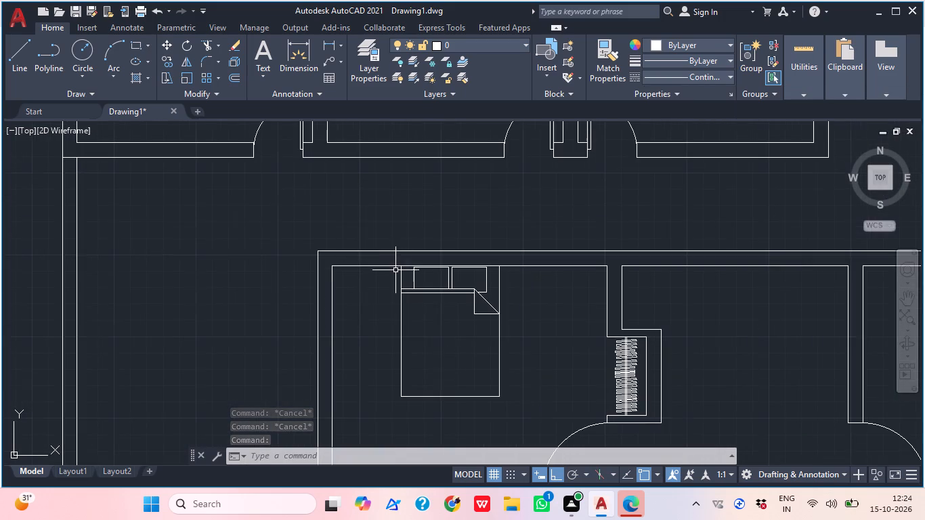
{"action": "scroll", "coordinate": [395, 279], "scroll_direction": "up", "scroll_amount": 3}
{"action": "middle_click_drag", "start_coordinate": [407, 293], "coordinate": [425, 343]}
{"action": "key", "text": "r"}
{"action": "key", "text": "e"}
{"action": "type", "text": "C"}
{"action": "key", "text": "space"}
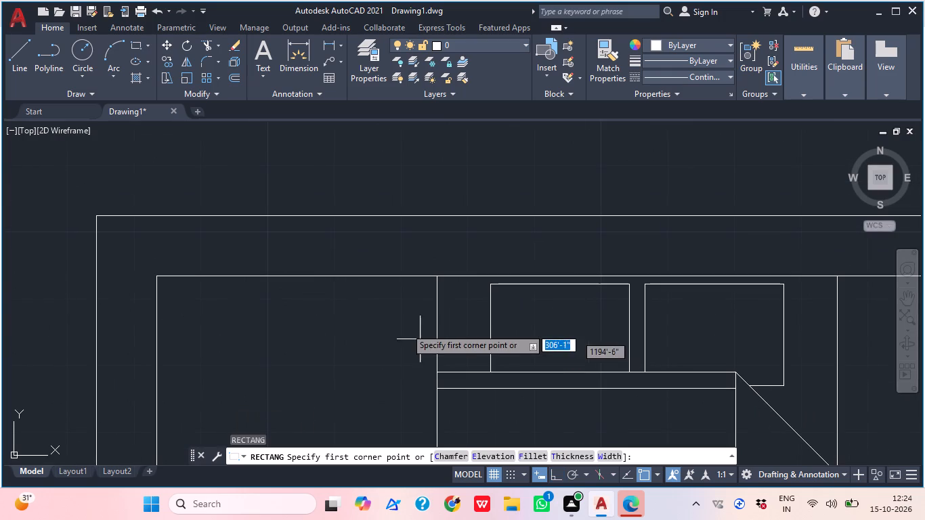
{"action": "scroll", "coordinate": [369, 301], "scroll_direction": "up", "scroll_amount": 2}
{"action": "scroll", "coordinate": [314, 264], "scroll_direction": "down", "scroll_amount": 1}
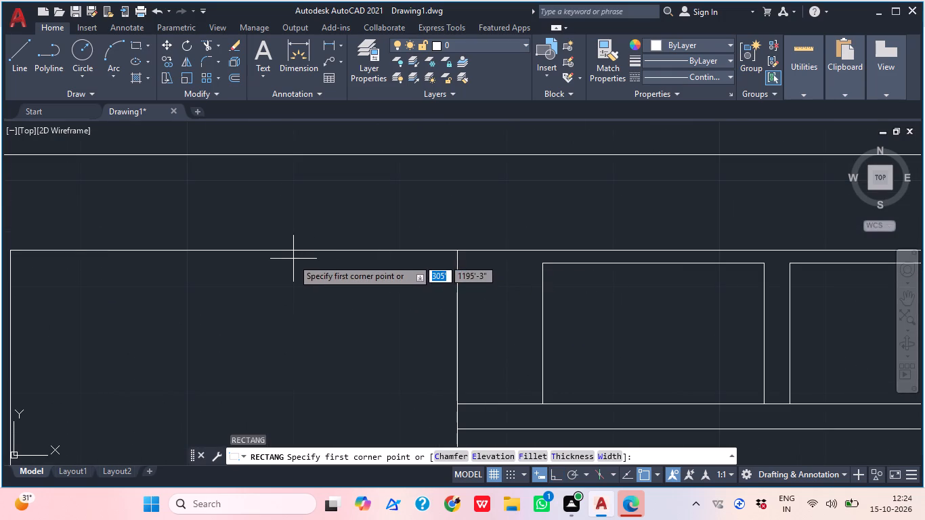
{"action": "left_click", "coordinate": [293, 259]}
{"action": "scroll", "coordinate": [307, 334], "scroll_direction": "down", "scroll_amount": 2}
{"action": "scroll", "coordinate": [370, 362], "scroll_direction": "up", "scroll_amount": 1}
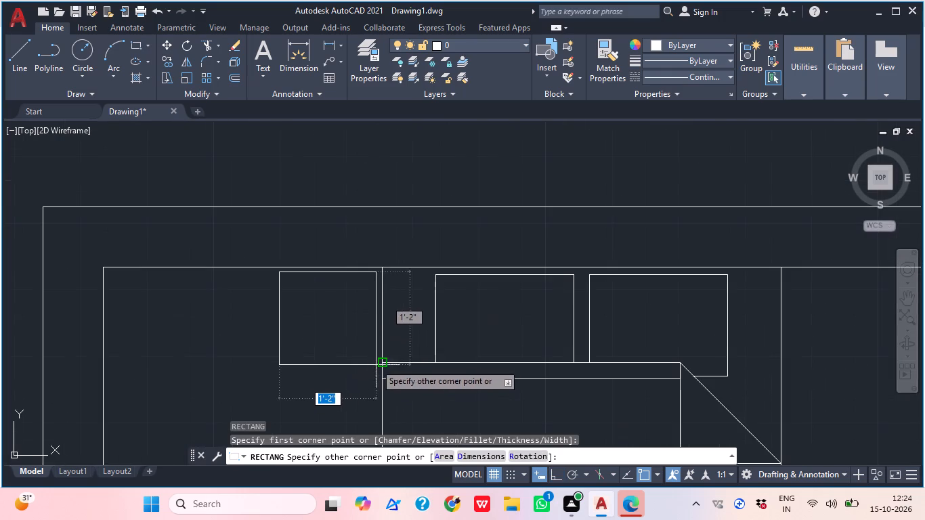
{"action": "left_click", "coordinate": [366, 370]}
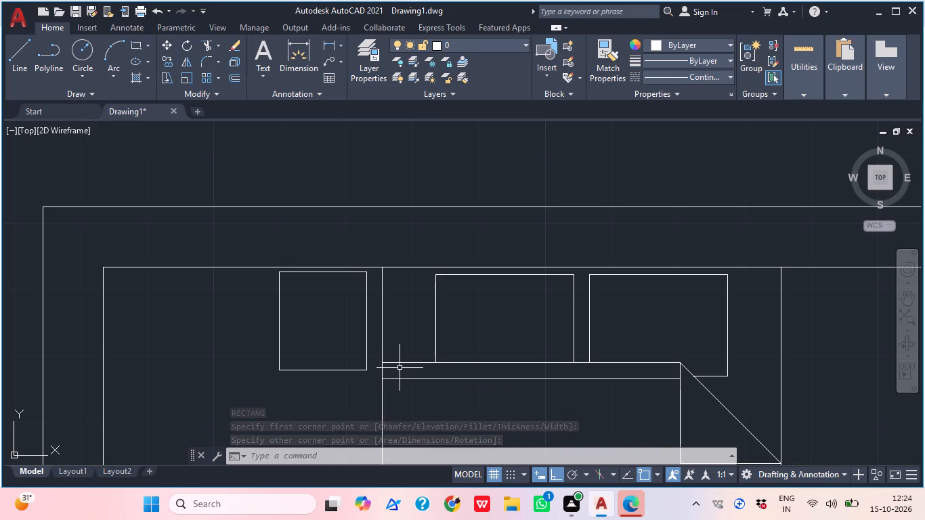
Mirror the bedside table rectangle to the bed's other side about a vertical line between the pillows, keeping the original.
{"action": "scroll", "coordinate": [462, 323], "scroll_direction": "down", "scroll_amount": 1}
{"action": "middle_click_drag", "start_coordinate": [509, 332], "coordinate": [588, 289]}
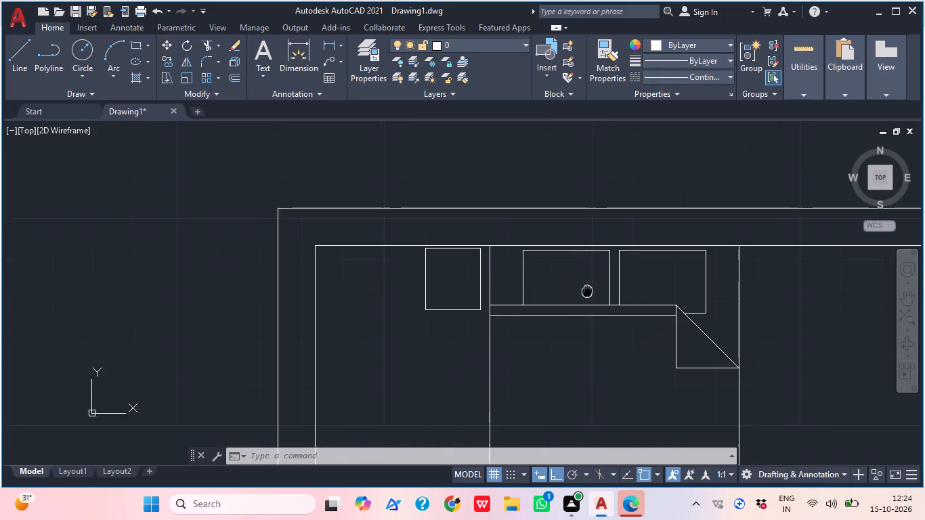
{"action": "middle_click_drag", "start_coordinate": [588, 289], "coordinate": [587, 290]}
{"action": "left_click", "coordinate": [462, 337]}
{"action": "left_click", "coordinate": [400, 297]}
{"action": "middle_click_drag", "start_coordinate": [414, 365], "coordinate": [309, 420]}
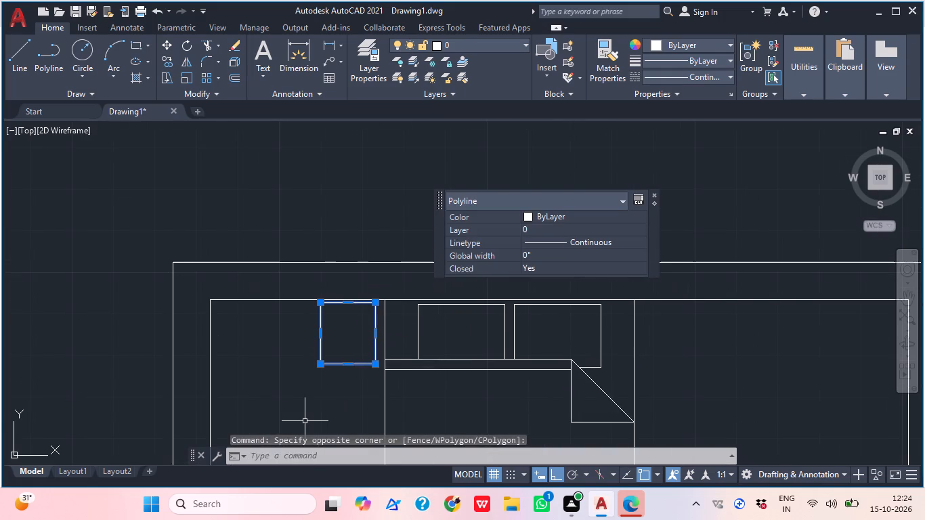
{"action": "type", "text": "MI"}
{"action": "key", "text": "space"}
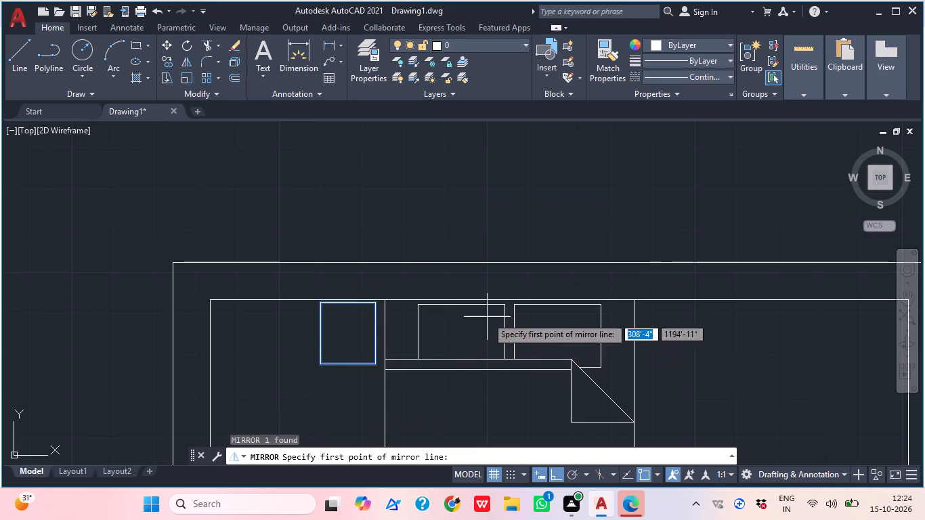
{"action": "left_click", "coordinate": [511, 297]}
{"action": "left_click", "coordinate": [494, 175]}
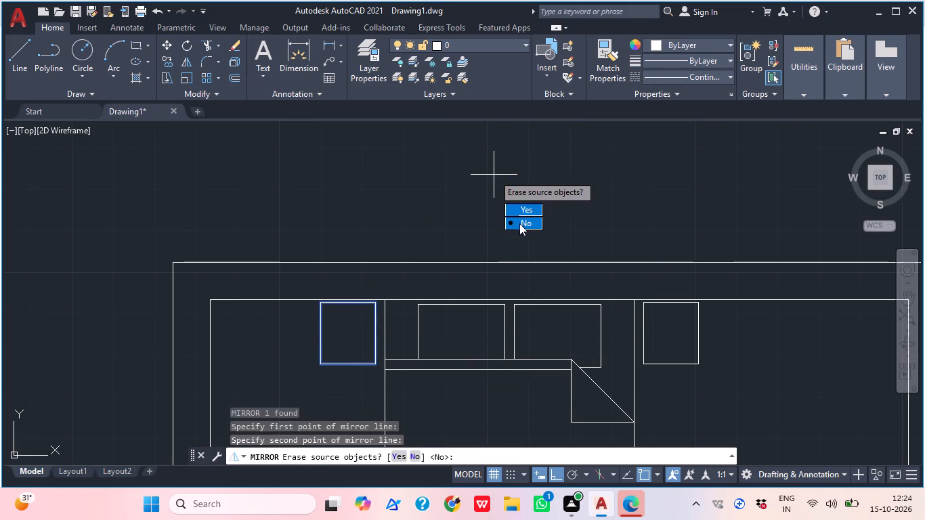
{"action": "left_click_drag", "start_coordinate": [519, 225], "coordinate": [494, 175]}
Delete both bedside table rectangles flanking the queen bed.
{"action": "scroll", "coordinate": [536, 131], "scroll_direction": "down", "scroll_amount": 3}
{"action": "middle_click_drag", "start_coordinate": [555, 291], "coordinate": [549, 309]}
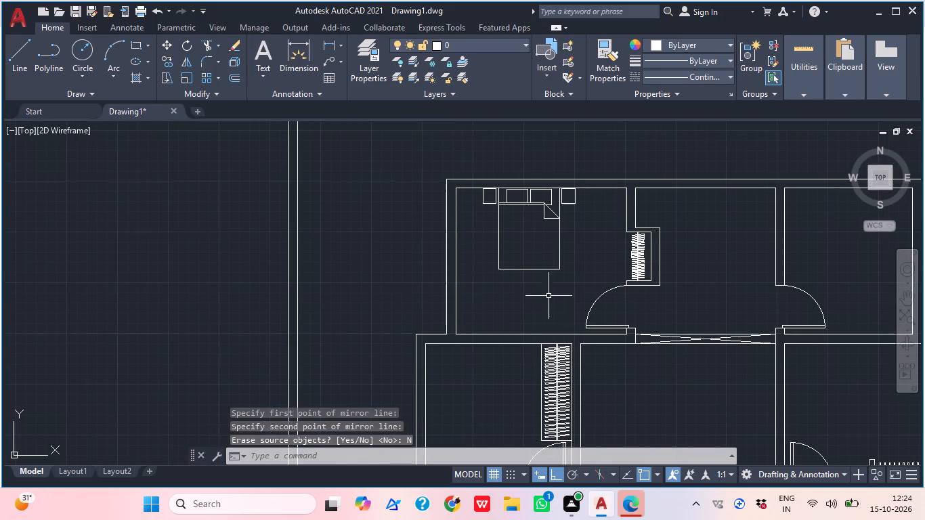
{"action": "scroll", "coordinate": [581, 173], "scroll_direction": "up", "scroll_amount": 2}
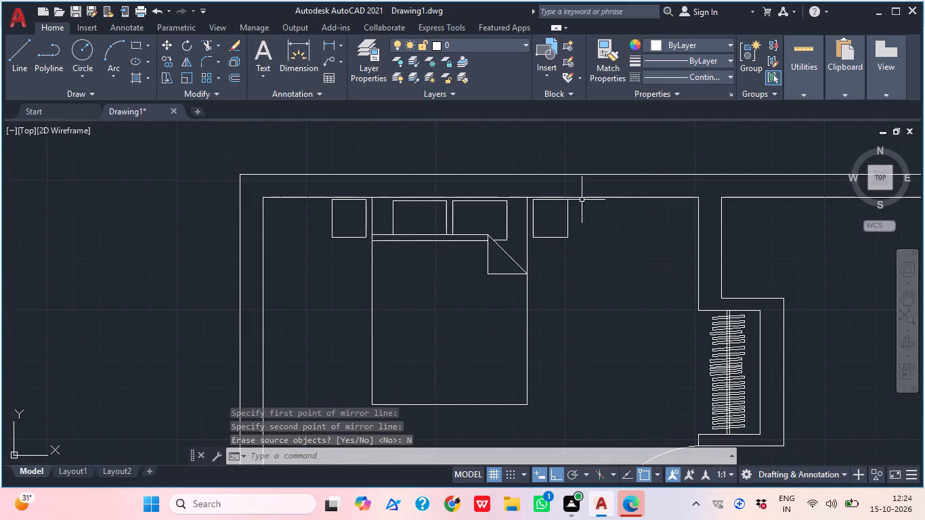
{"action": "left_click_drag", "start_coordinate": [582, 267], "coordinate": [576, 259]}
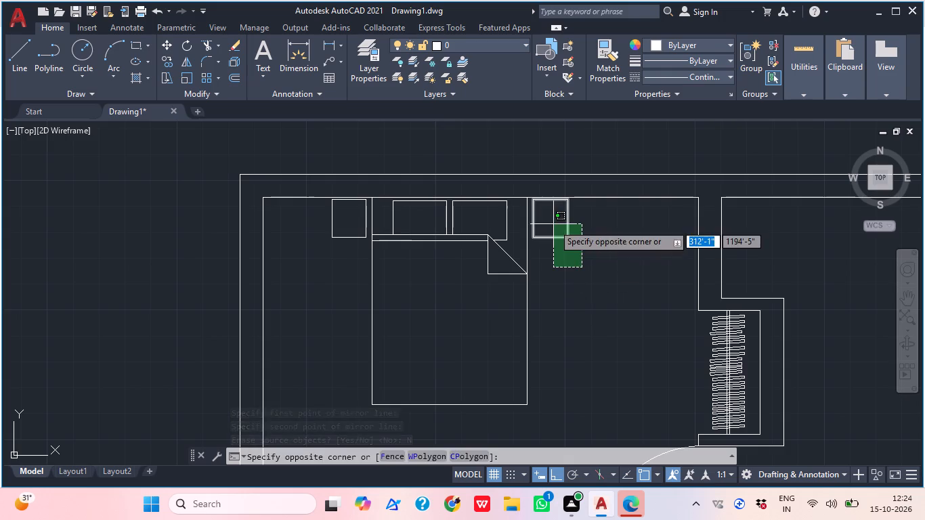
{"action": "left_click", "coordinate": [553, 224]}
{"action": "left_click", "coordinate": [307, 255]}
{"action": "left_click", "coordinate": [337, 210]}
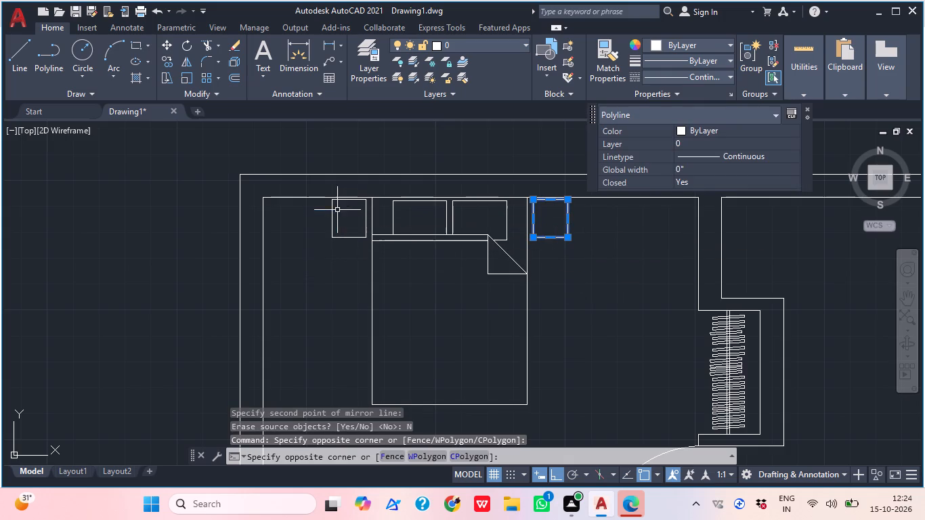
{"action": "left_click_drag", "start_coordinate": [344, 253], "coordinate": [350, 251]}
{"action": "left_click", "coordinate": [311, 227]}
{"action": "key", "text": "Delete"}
Draw a bedside table rectangle about 1'-5" by 1'-4" left of the queen bed, just below the top wall.
{"action": "middle_click_drag", "start_coordinate": [390, 279], "coordinate": [418, 306]}
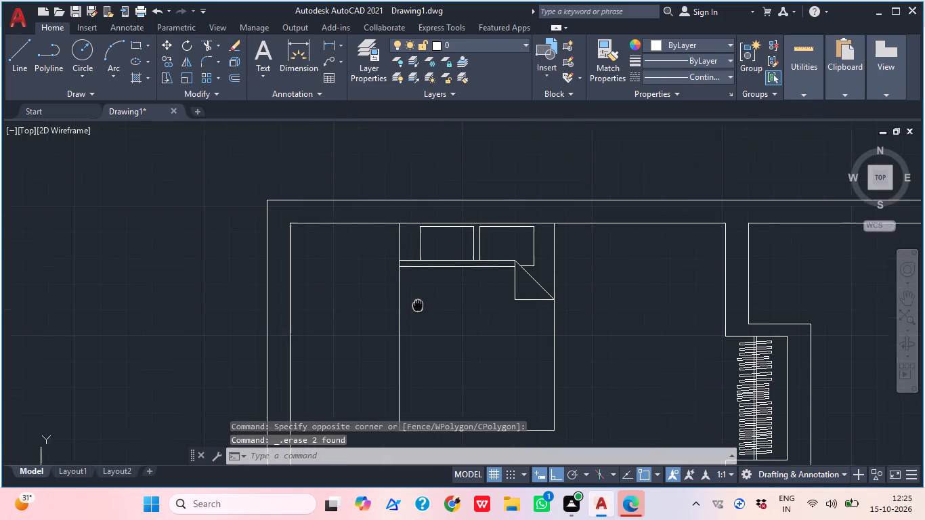
{"action": "middle_click_drag", "start_coordinate": [418, 306], "coordinate": [439, 320]}
{"action": "type", "text": "REC"}
{"action": "key", "text": "space"}
{"action": "scroll", "coordinate": [351, 245], "scroll_direction": "up", "scroll_amount": 3}
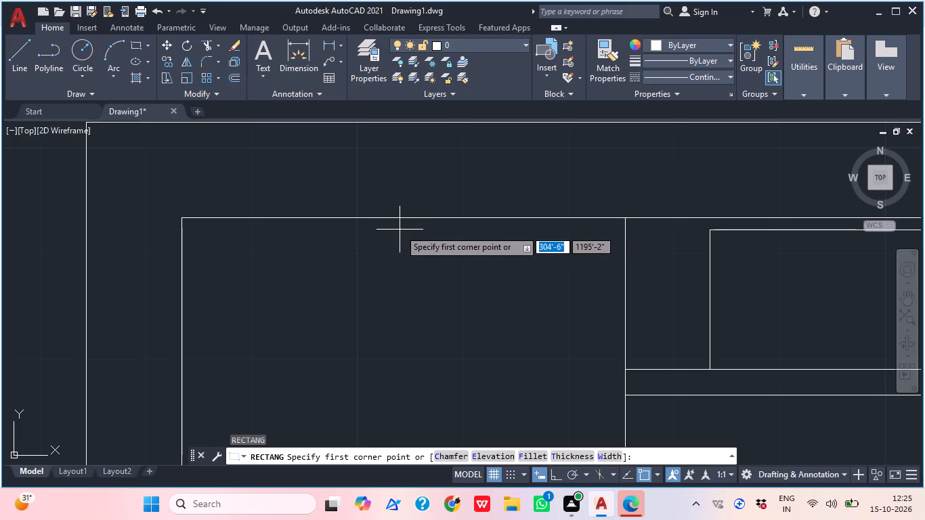
{"action": "left_click", "coordinate": [400, 230]}
{"action": "scroll", "coordinate": [414, 221], "scroll_direction": "down", "scroll_amount": 2}
{"action": "scroll", "coordinate": [468, 280], "scroll_direction": "up", "scroll_amount": 1}
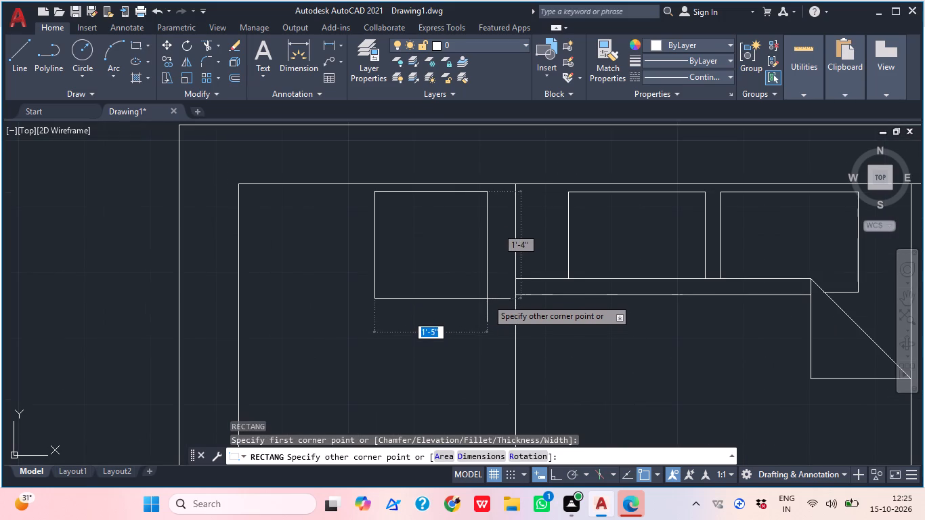
{"action": "left_click", "coordinate": [495, 301]}
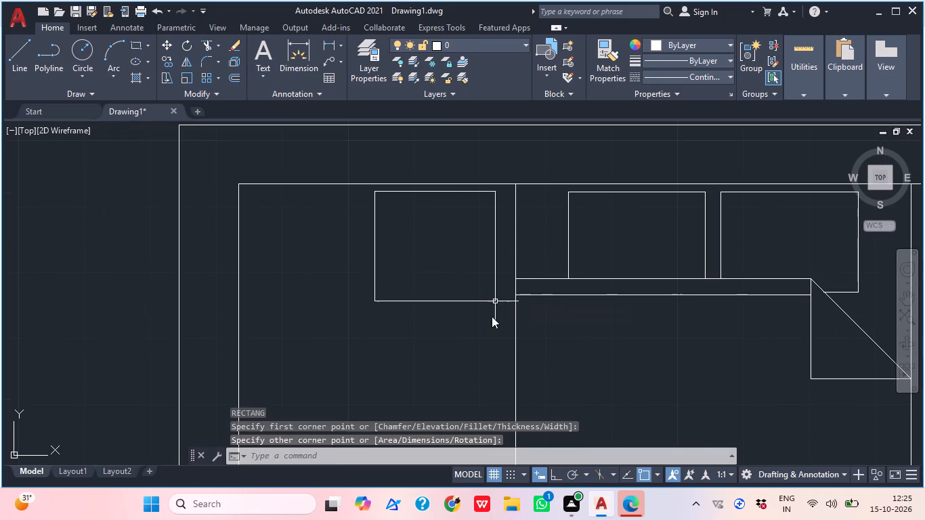
Mirror the bedside table about the bed's vertical centreline to its other side, keeping the original.
{"action": "scroll", "coordinate": [496, 316], "scroll_direction": "down", "scroll_amount": 2}
{"action": "middle_click_drag", "start_coordinate": [521, 325], "coordinate": [445, 348]}
{"action": "left_click", "coordinate": [395, 350]}
{"action": "left_click", "coordinate": [370, 327]}
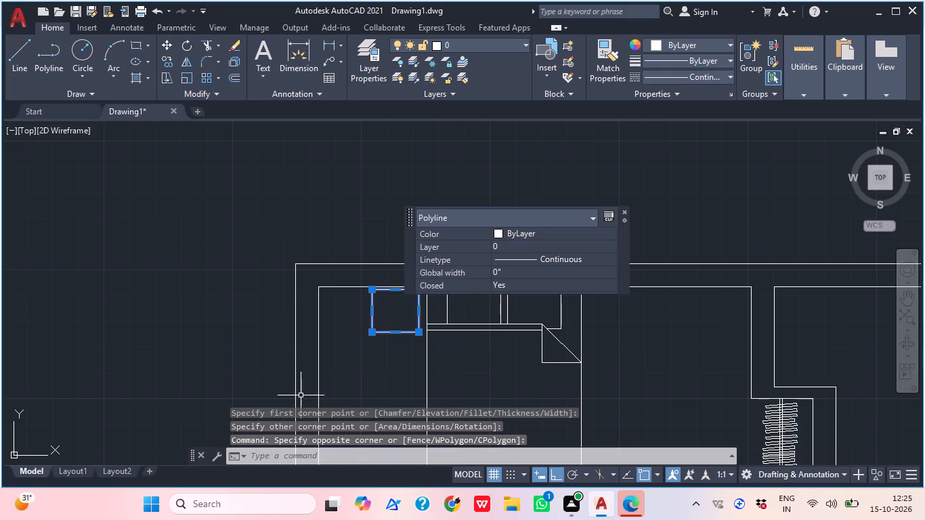
{"action": "key", "text": "m"}
{"action": "key", "text": "i"}
{"action": "key", "text": "space"}
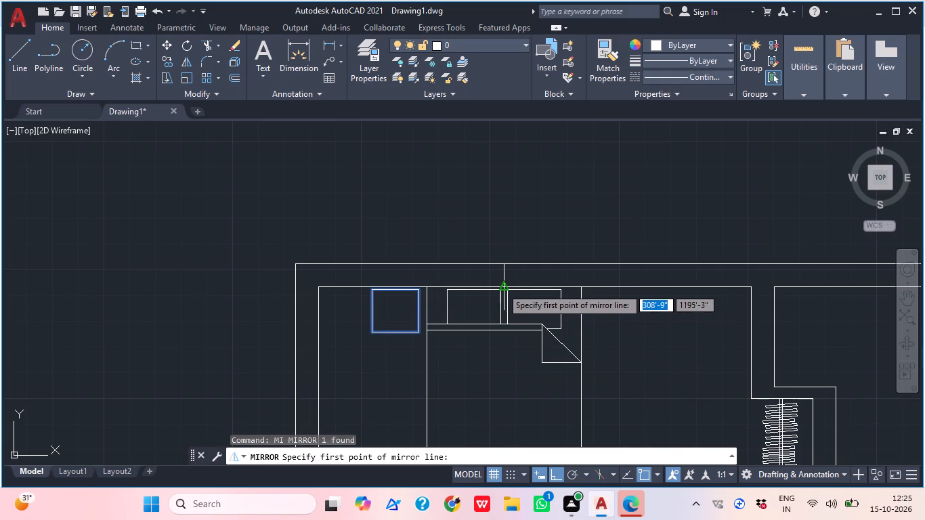
{"action": "left_click", "coordinate": [500, 288]}
{"action": "left_click", "coordinate": [496, 204]}
{"action": "left_click_drag", "start_coordinate": [534, 252], "coordinate": [496, 204]}
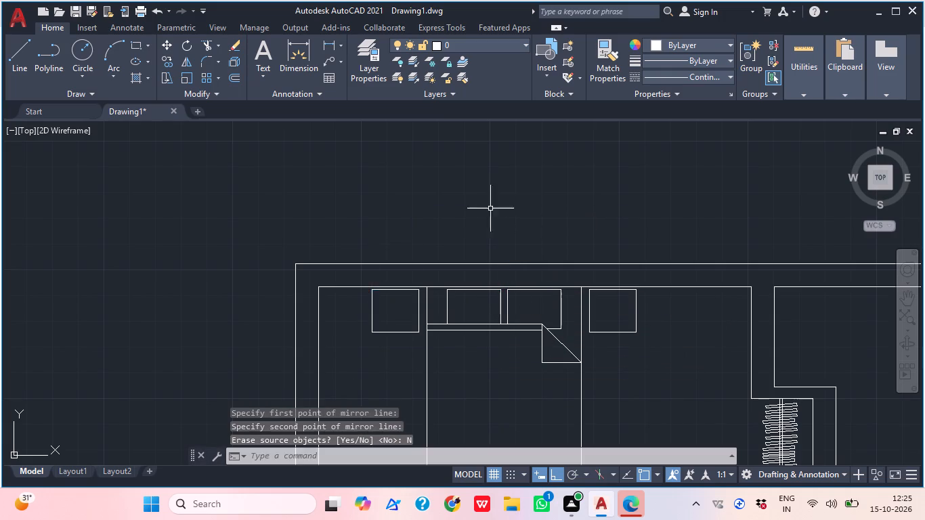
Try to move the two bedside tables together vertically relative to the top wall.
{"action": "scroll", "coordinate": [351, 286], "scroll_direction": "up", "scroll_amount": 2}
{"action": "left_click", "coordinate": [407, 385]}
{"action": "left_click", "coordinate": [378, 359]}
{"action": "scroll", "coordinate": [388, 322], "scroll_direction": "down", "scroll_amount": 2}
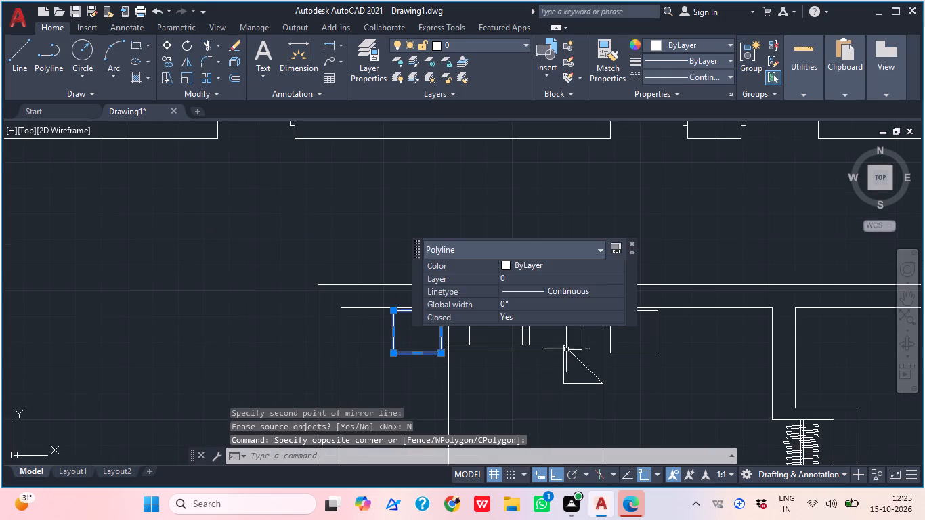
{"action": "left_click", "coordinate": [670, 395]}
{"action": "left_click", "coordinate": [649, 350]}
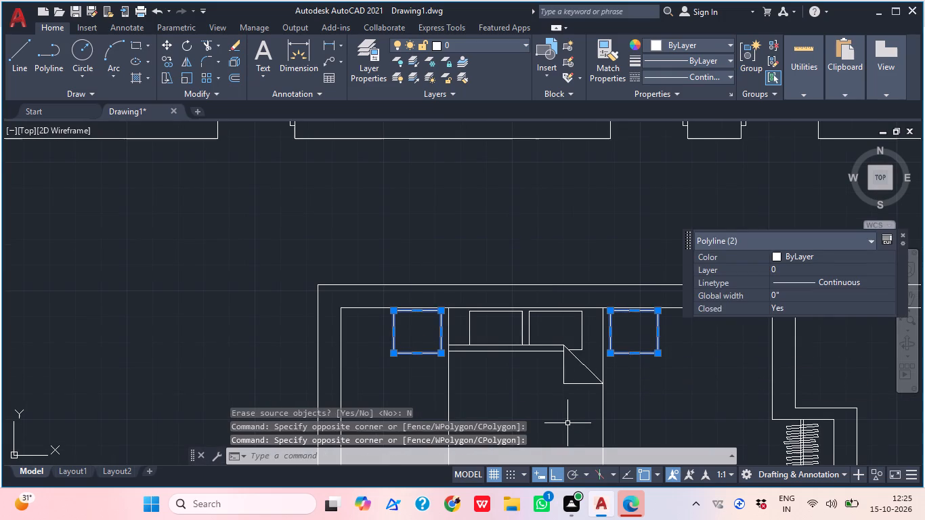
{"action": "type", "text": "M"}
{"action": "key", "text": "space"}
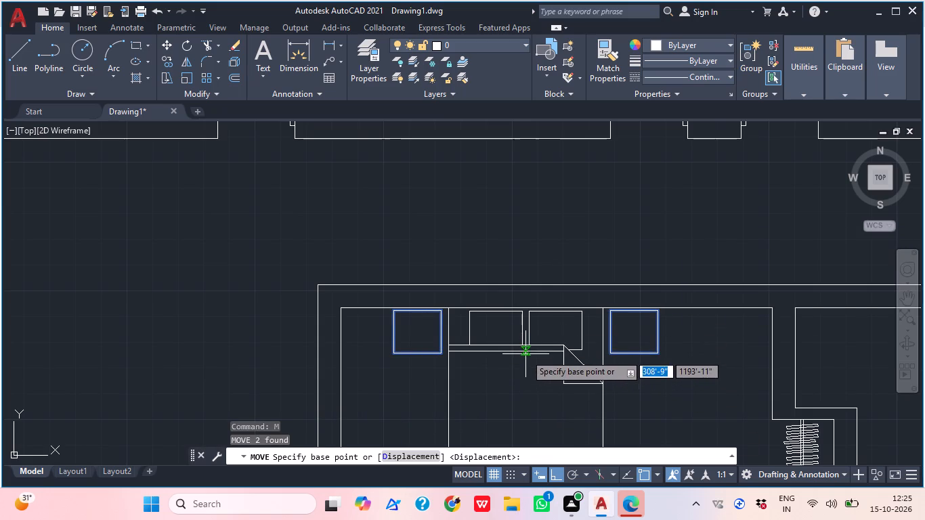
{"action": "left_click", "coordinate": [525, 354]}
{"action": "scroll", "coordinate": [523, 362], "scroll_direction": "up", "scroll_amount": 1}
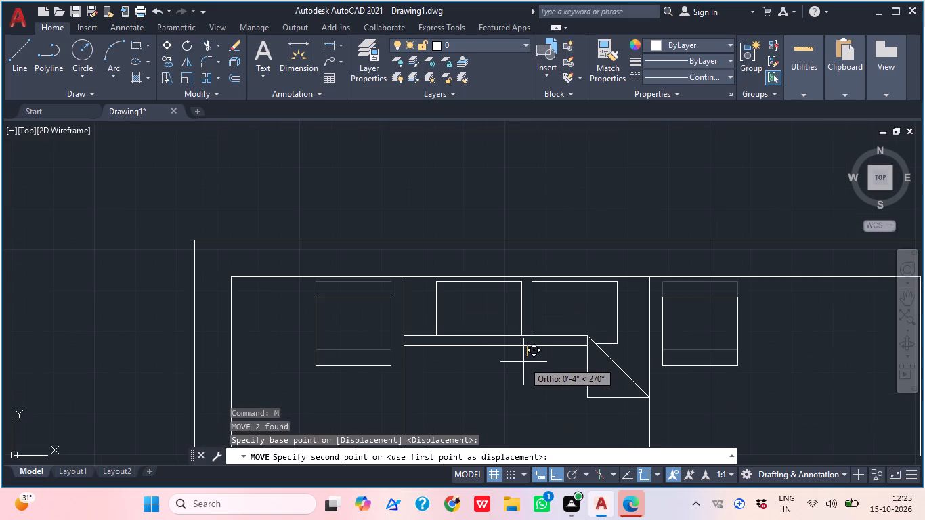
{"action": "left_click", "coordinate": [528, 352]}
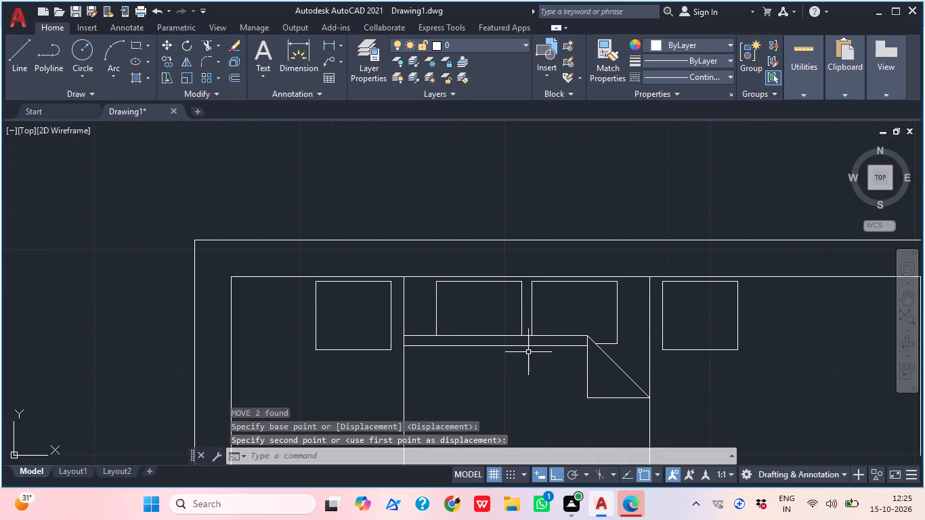
Move both bedside tables together slightly down, widening their gap from the bedroom's top wall.
{"action": "left_click", "coordinate": [737, 360]}
{"action": "left_click", "coordinate": [714, 346]}
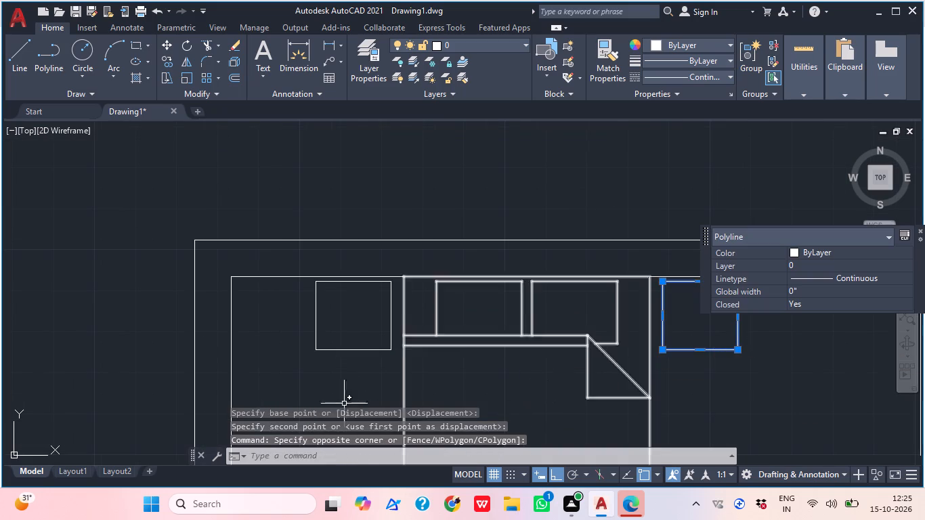
{"action": "left_click", "coordinate": [326, 370]}
{"action": "left_click", "coordinate": [306, 343]}
{"action": "type", "text": "M"}
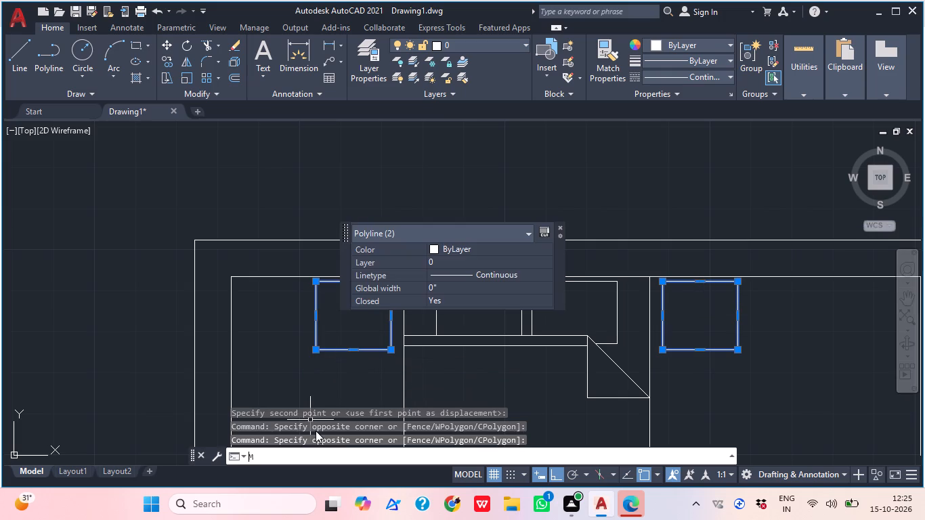
{"action": "key", "text": "space"}
{"action": "scroll", "coordinate": [416, 310], "scroll_direction": "up", "scroll_amount": 3}
{"action": "left_click", "coordinate": [503, 253]}
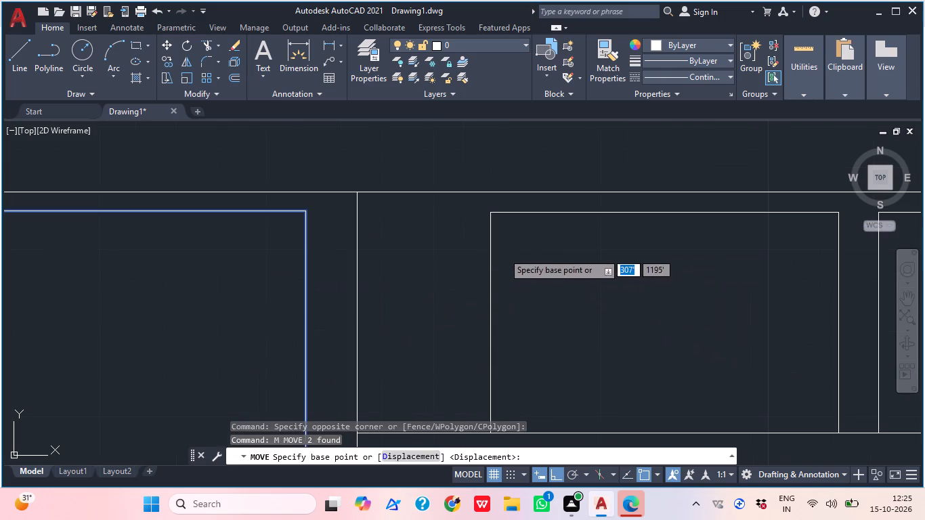
{"action": "left_click", "coordinate": [501, 270]}
Examine the bed and bedside table arrangement within the bedroom and the surrounding floor plan.
{"action": "scroll", "coordinate": [499, 253], "scroll_direction": "down", "scroll_amount": 4}
{"action": "scroll", "coordinate": [560, 290], "scroll_direction": "down", "scroll_amount": 1}
{"action": "middle_click_drag", "start_coordinate": [562, 295], "coordinate": [512, 316]}
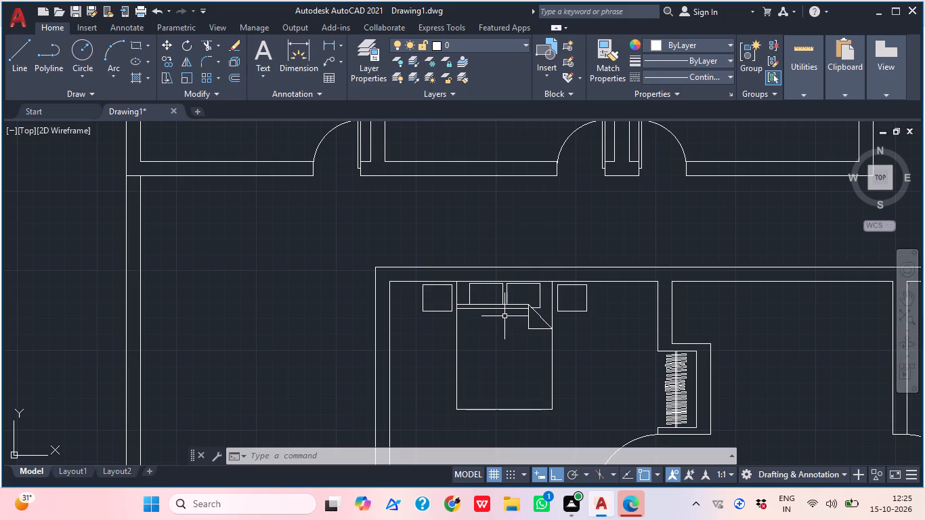
{"action": "middle_click_drag", "start_coordinate": [553, 353], "coordinate": [504, 262]}
{"action": "middle_click_drag", "start_coordinate": [540, 313], "coordinate": [509, 345]}
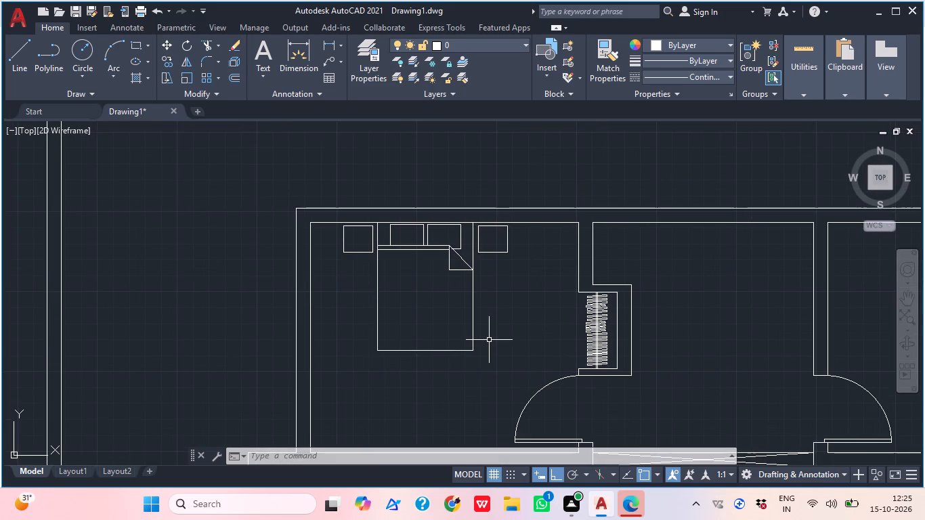
{"action": "middle_click_drag", "start_coordinate": [481, 330], "coordinate": [498, 309]}
{"action": "middle_click_drag", "start_coordinate": [499, 339], "coordinate": [501, 386]}
{"action": "middle_click_drag", "start_coordinate": [512, 408], "coordinate": [480, 404]}
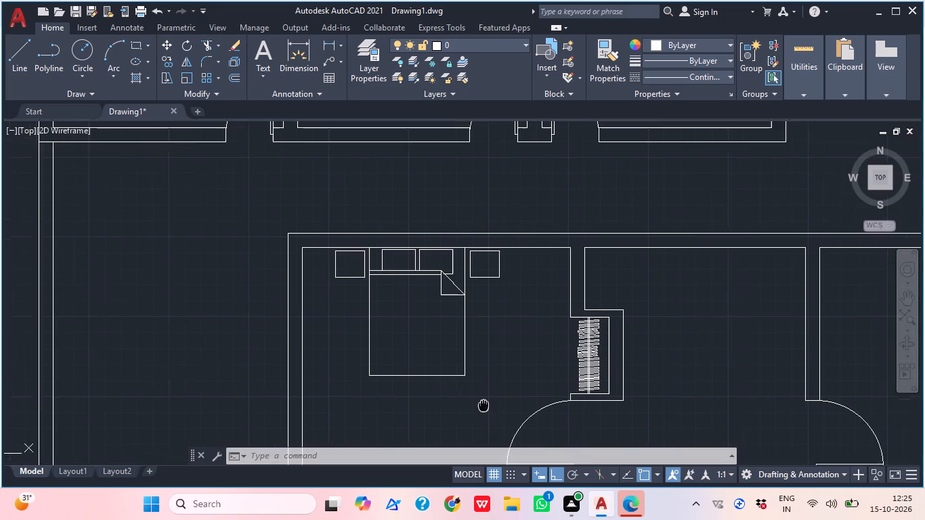
{"action": "middle_click_drag", "start_coordinate": [480, 404], "coordinate": [455, 412]}
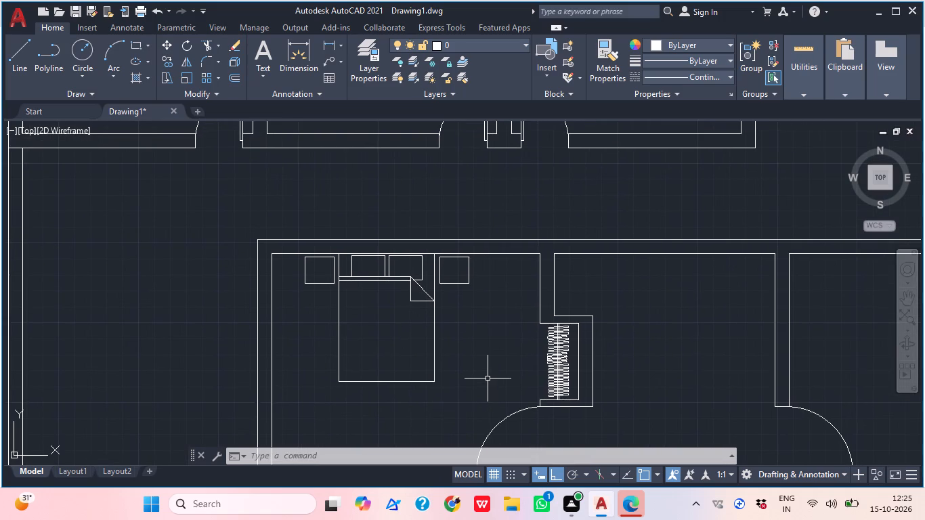
{"action": "scroll", "coordinate": [605, 293], "scroll_direction": "down", "scroll_amount": 2}
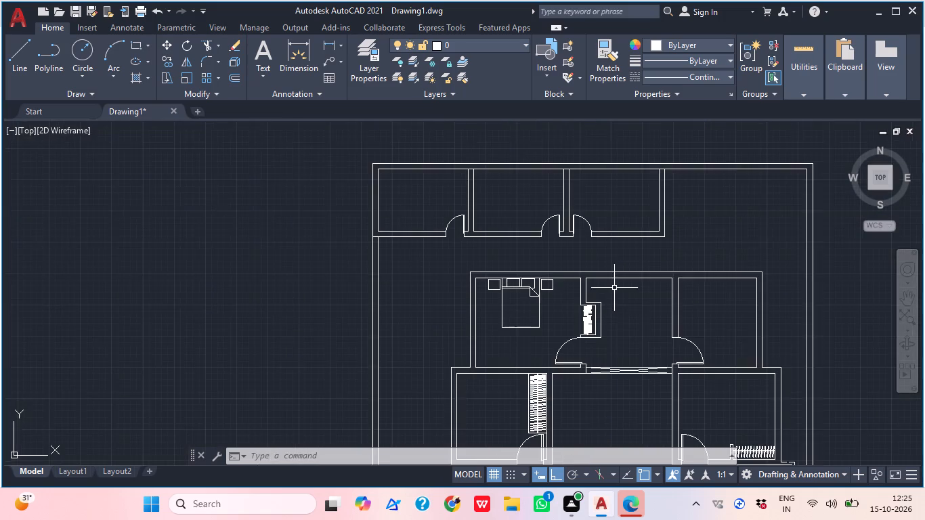
{"action": "middle_click_drag", "start_coordinate": [624, 318], "coordinate": [573, 259]}
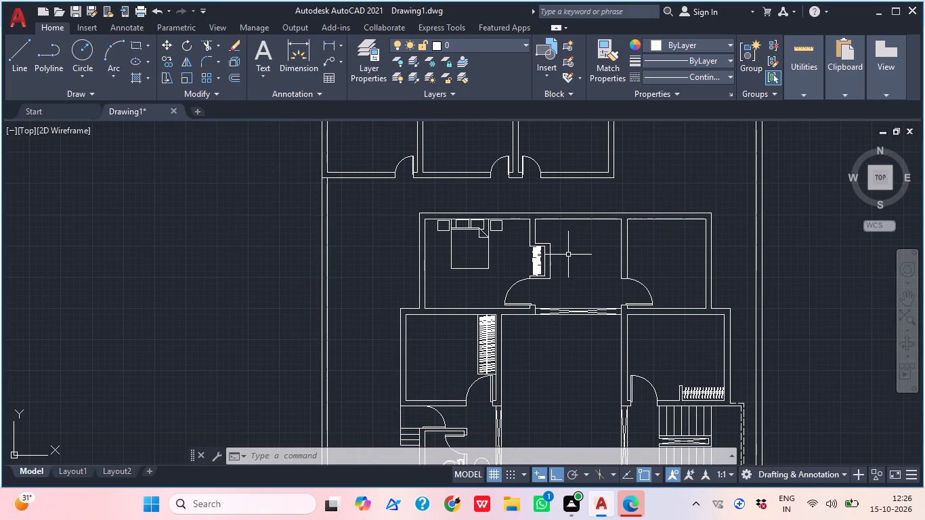
{"action": "middle_click_drag", "start_coordinate": [544, 273], "coordinate": [531, 316]}
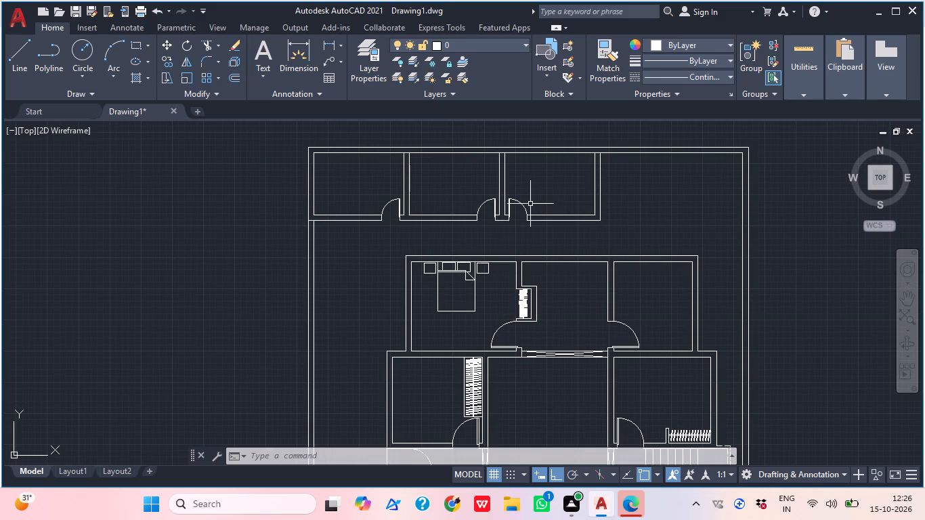
Group the queen bed and its two bedside tables into a single unnamed group.
{"action": "scroll", "coordinate": [494, 307], "scroll_direction": "up", "scroll_amount": 1}
{"action": "left_click", "coordinate": [494, 306]}
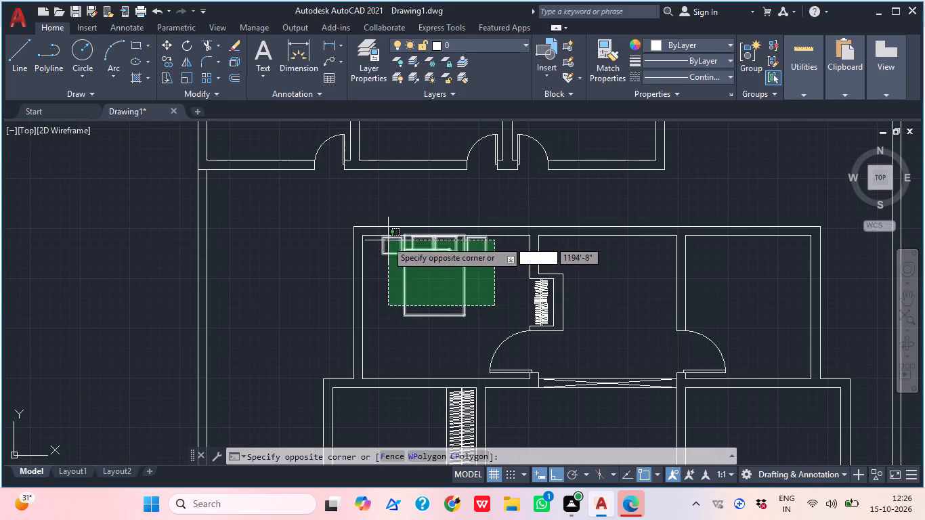
{"action": "left_click", "coordinate": [385, 240]}
{"action": "right_click", "coordinate": [421, 282]}
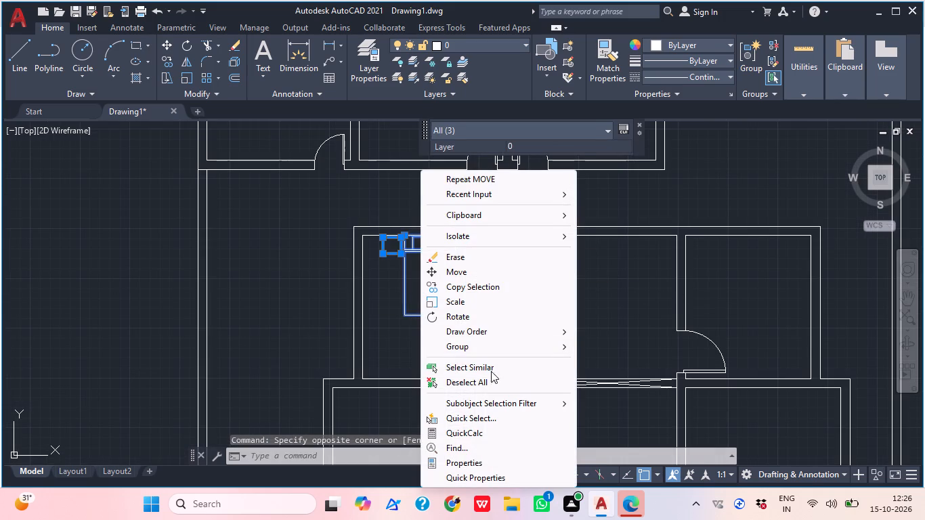
{"action": "left_click", "coordinate": [595, 349]}
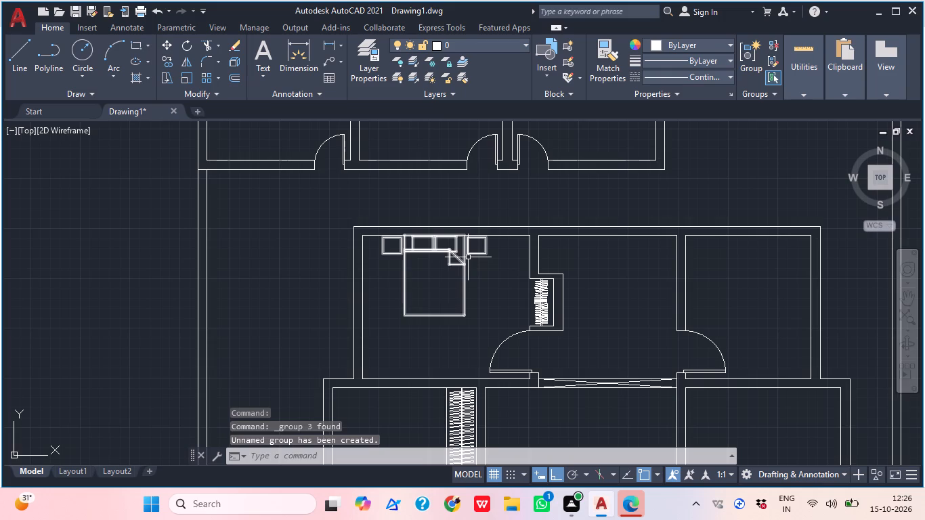
{"action": "middle_click_drag", "start_coordinate": [494, 269], "coordinate": [481, 328]}
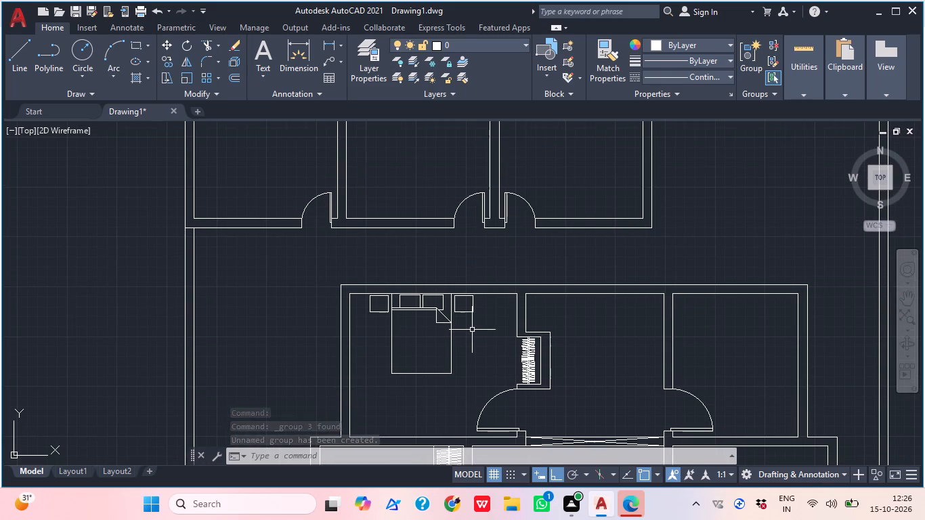
{"action": "left_click", "coordinate": [471, 343]}
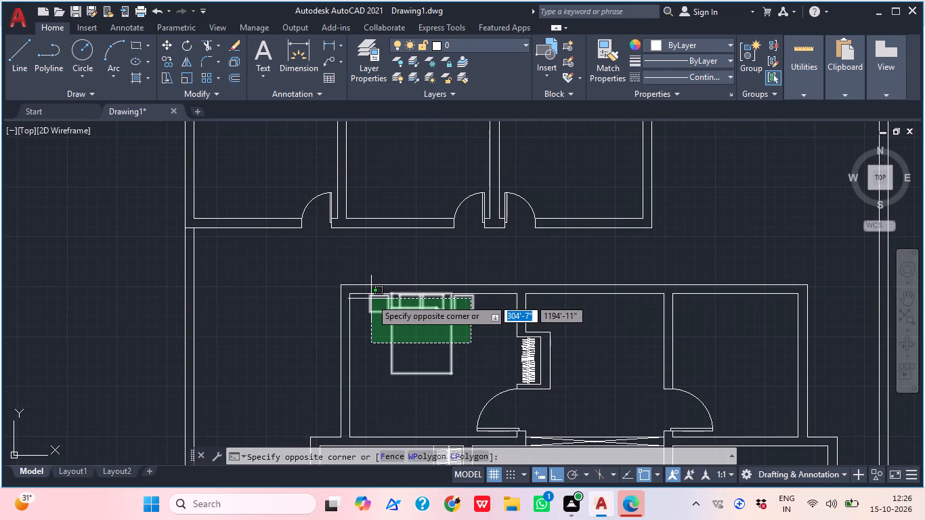
{"action": "key", "text": "Escape"}
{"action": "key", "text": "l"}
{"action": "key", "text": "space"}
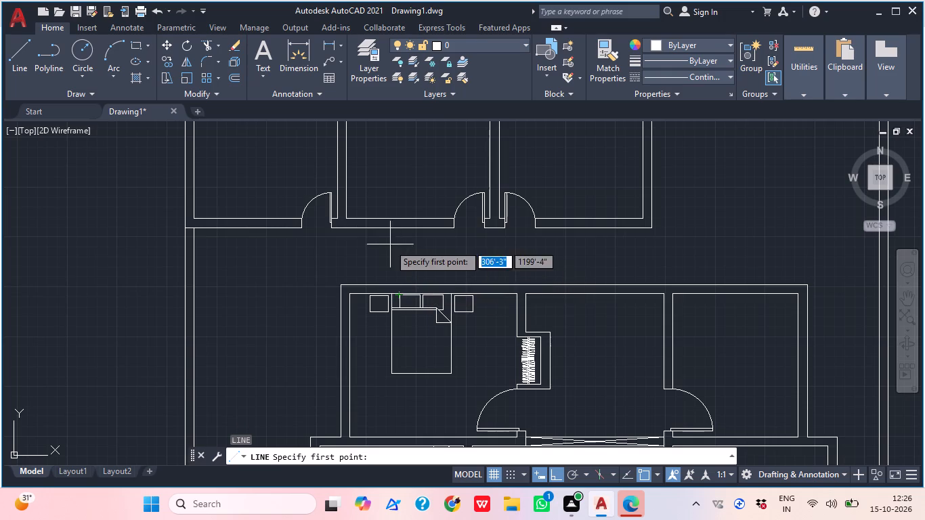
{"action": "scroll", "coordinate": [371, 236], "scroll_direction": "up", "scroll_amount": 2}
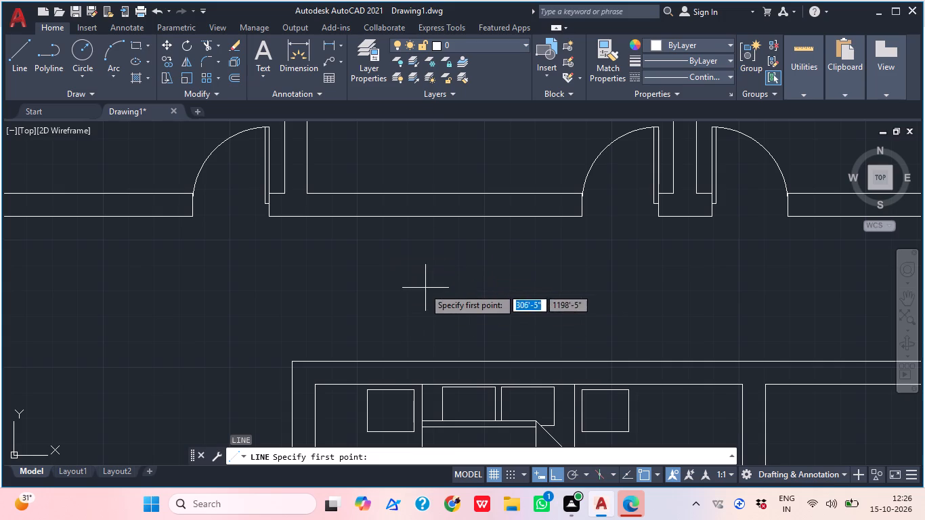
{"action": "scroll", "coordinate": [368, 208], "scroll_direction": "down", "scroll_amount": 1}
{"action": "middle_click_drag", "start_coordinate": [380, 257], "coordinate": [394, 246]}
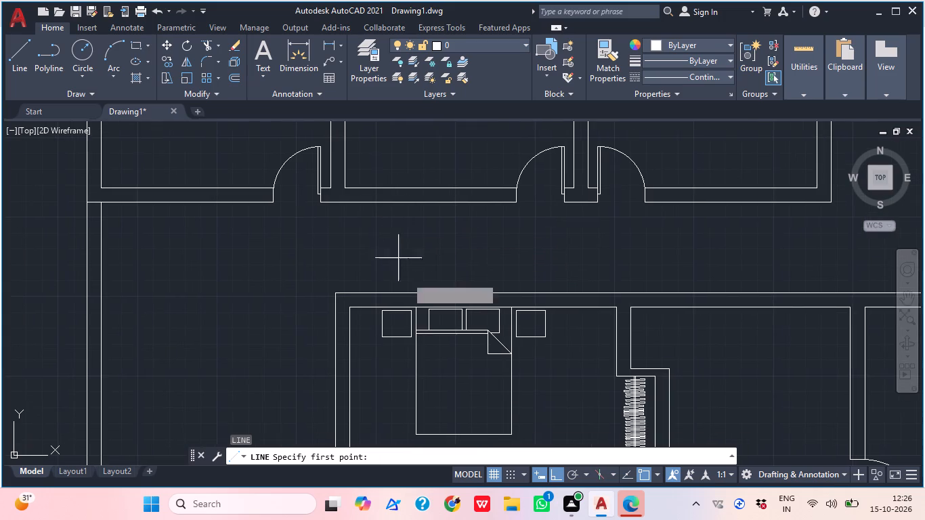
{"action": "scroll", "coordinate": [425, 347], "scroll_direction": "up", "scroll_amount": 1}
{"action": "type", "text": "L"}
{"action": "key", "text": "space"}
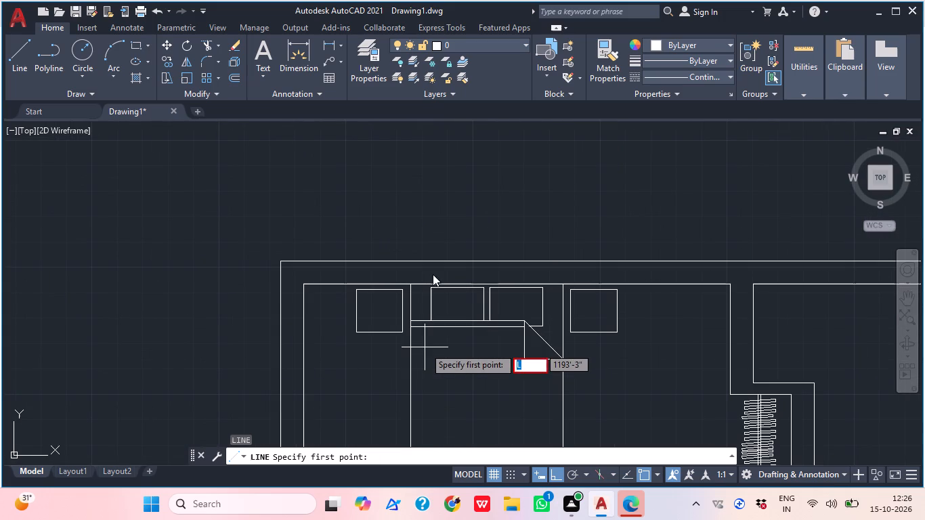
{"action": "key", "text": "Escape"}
Draw a vertical line about 9" long across the top wall's thickness, just inside the bed's left edge.
{"action": "type", "text": "L"}
{"action": "key", "text": "space"}
{"action": "scroll", "coordinate": [433, 274], "scroll_direction": "up", "scroll_amount": 2}
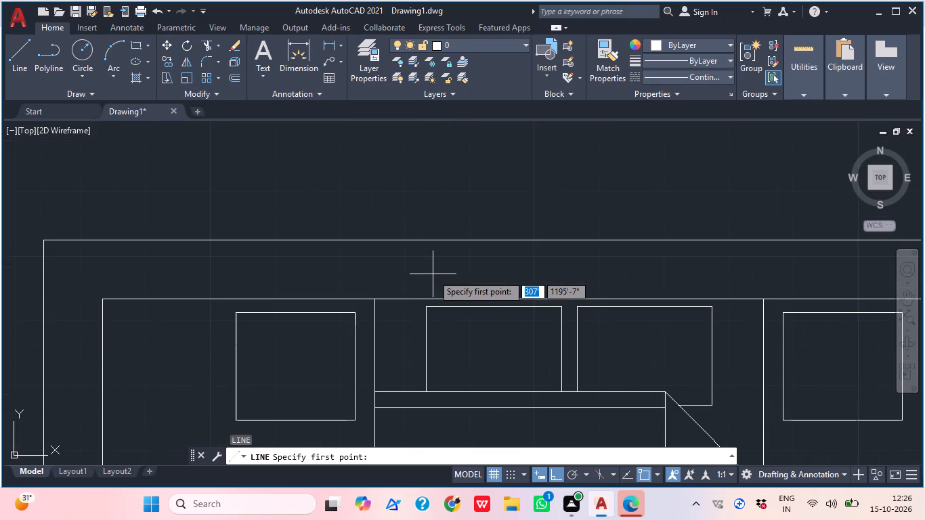
{"action": "left_click", "coordinate": [400, 300]}
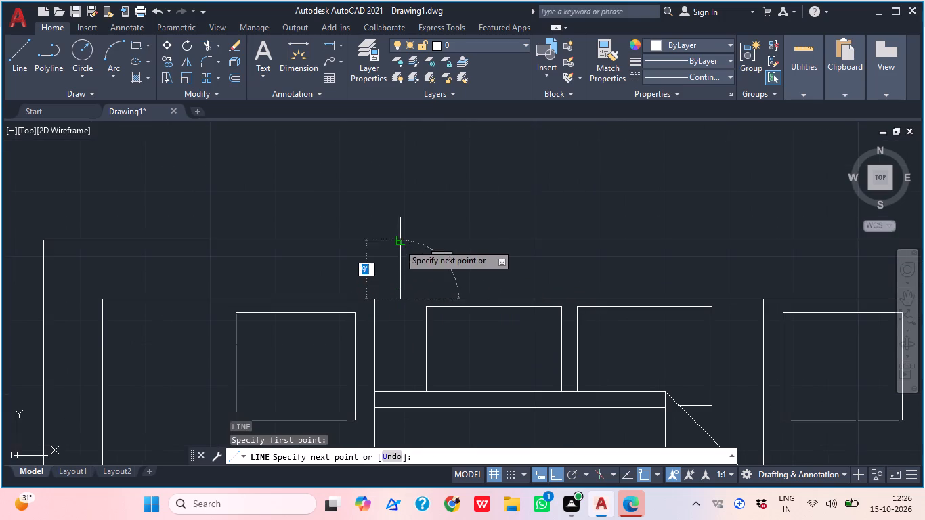
{"action": "left_click", "coordinate": [398, 243]}
{"action": "scroll", "coordinate": [448, 213], "scroll_direction": "down", "scroll_amount": 3}
{"action": "middle_click_drag", "start_coordinate": [463, 222], "coordinate": [377, 259]}
{"action": "key", "text": "Escape"}
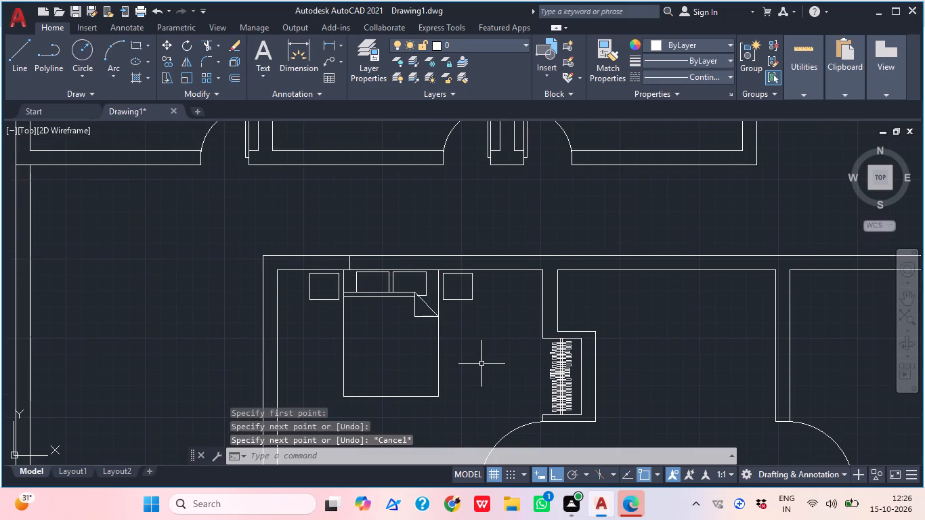
Draw a second vertical line about 9" long across the top wall, aligned with the right pillow's outer edge.
{"action": "key", "text": "l"}
{"action": "key", "text": "space"}
{"action": "scroll", "coordinate": [436, 269], "scroll_direction": "up", "scroll_amount": 2}
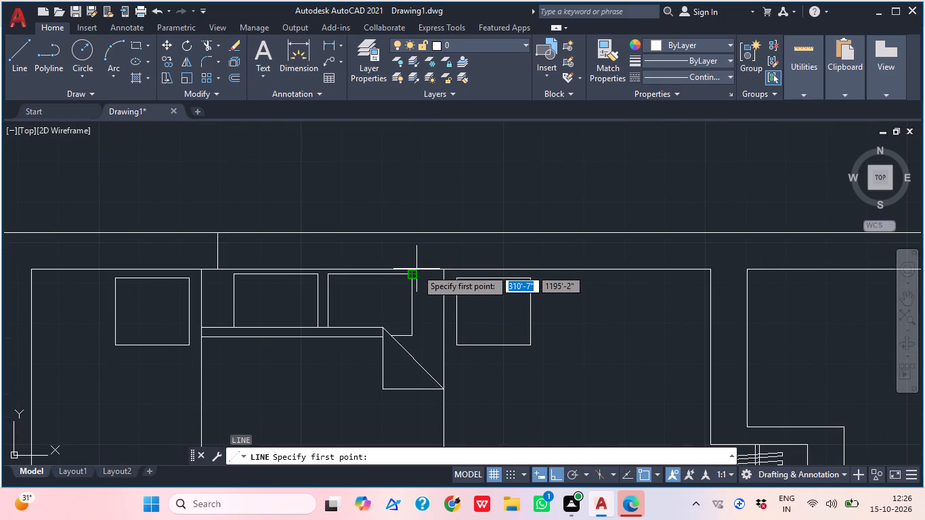
{"action": "scroll", "coordinate": [422, 259], "scroll_direction": "up", "scroll_amount": 2}
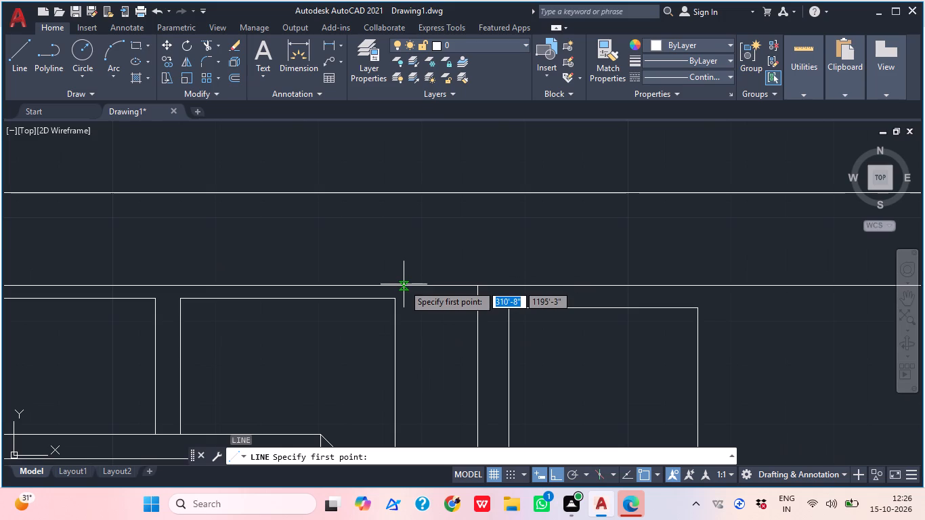
{"action": "left_click", "coordinate": [395, 286]}
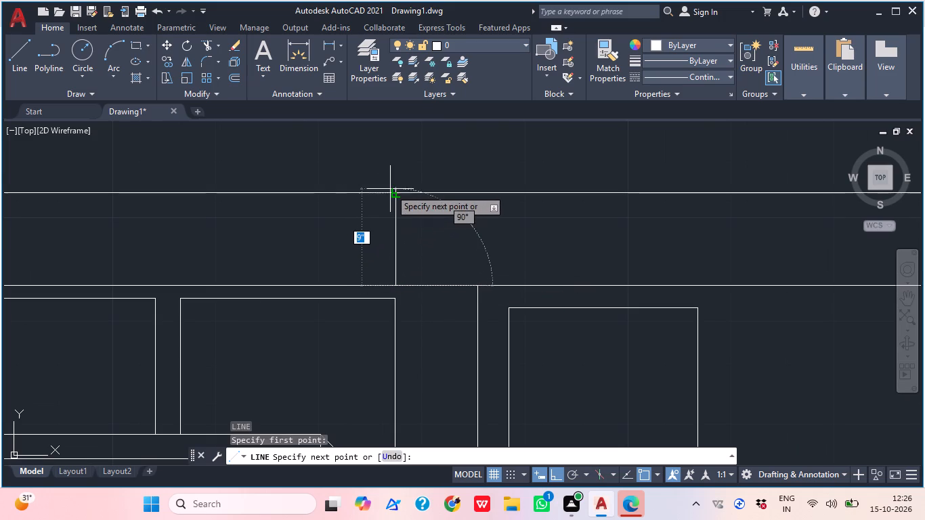
{"action": "left_click", "coordinate": [393, 194]}
{"action": "scroll", "coordinate": [442, 191], "scroll_direction": "down", "scroll_amount": 1}
{"action": "key", "text": "Escape"}
Draw a horizontal line connecting the midpoints of the two vertical lines within the top wall.
{"action": "middle_click_drag", "start_coordinate": [387, 229], "coordinate": [460, 250]}
{"action": "scroll", "coordinate": [387, 230], "scroll_direction": "down", "scroll_amount": 1}
{"action": "type", "text": "L"}
{"action": "key", "text": "space"}
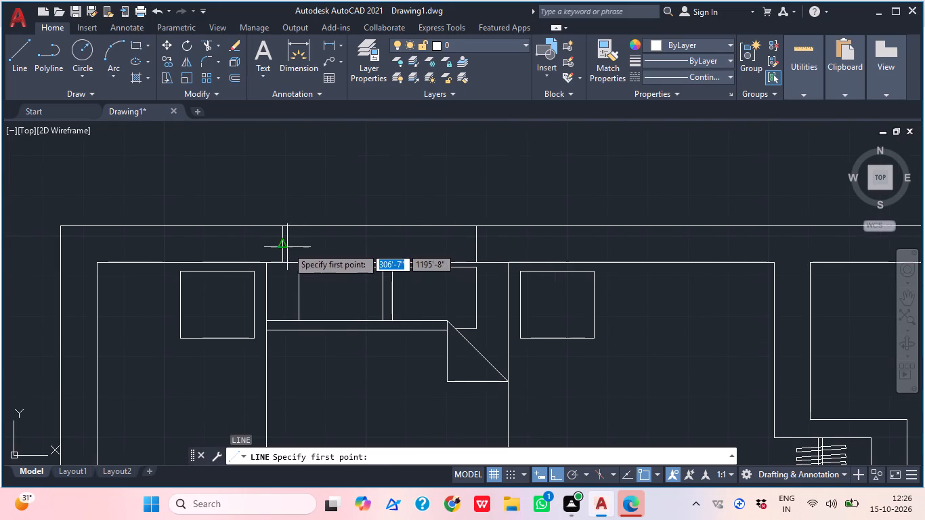
{"action": "left_click", "coordinate": [282, 247]}
{"action": "left_click", "coordinate": [477, 251]}
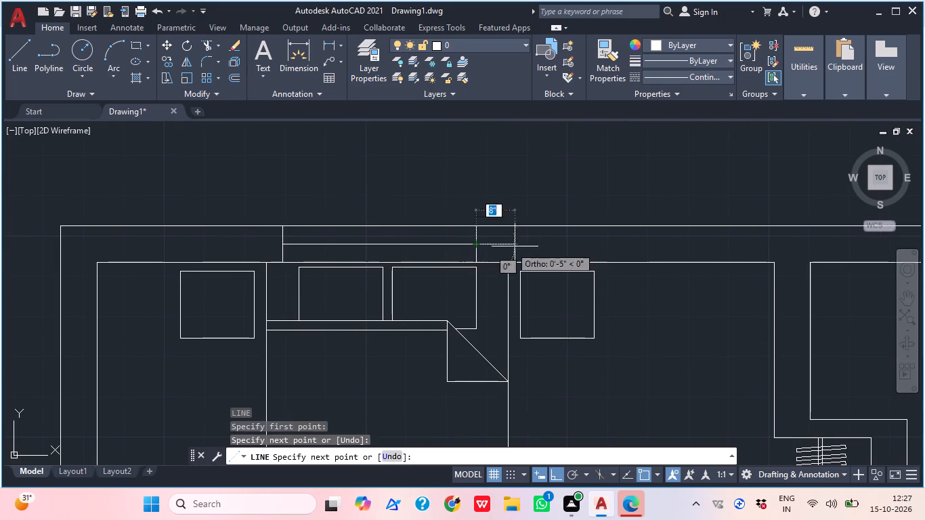
{"action": "key", "text": "Escape"}
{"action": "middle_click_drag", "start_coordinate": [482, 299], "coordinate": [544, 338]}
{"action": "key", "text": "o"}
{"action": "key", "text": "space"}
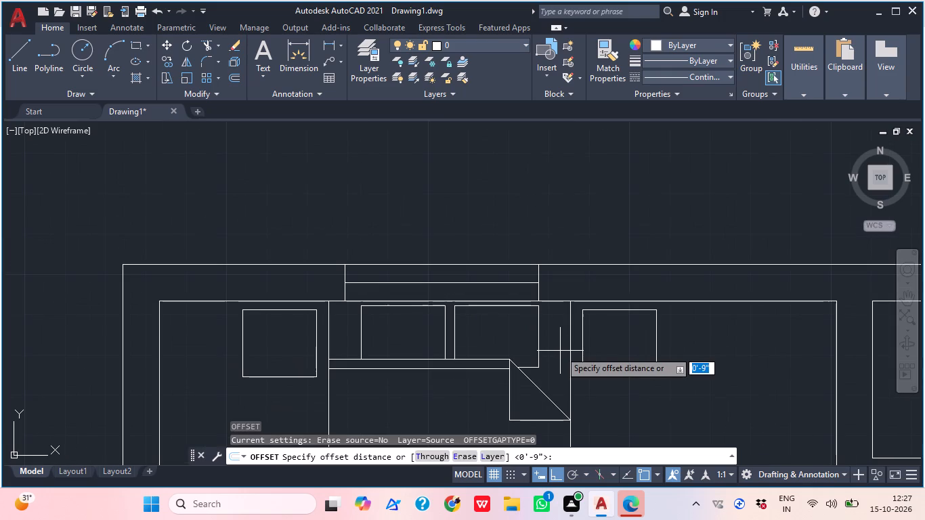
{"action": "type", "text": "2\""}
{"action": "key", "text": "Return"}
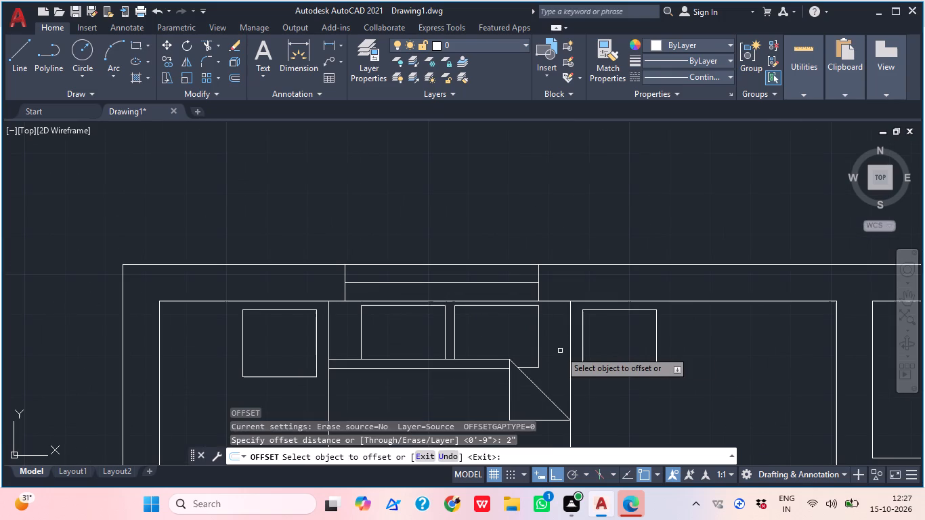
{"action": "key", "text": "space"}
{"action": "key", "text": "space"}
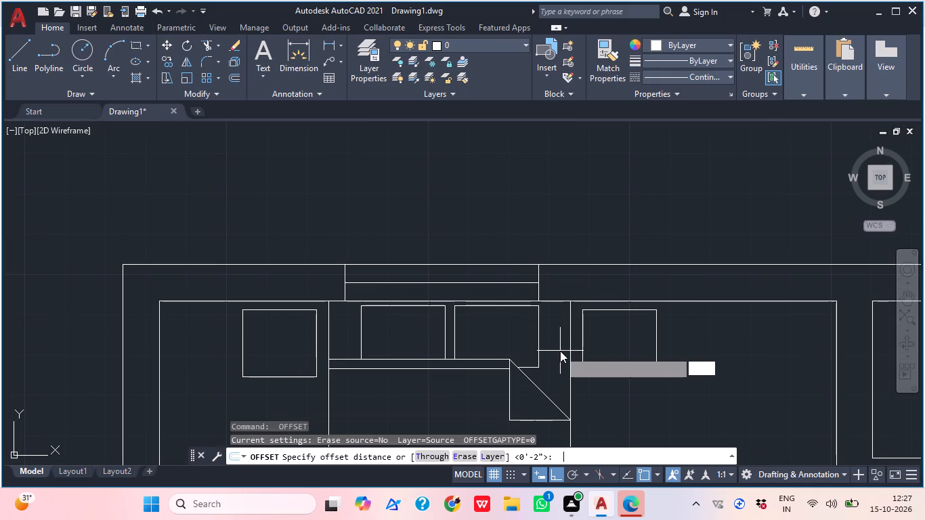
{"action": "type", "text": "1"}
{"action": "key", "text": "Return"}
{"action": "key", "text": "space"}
Offset the horizontal line between the two window jambs by 1" upward and 1" downward.
{"action": "key", "text": "space"}
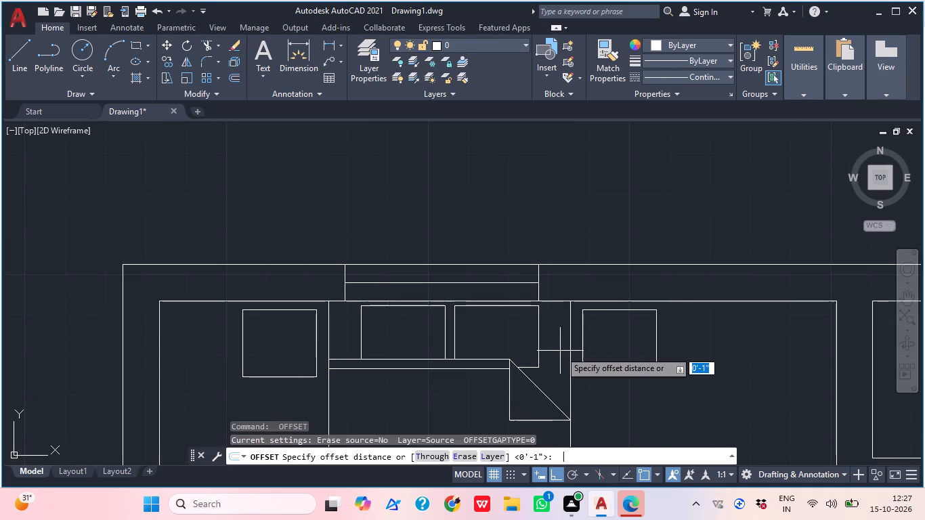
{"action": "type", "text": "1\""}
{"action": "key", "text": "Return"}
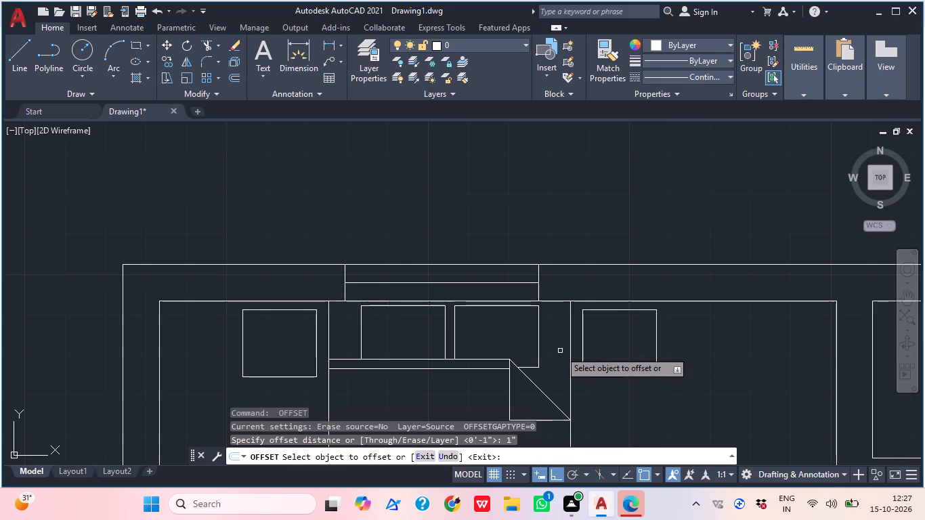
{"action": "scroll", "coordinate": [516, 292], "scroll_direction": "up", "scroll_amount": 2}
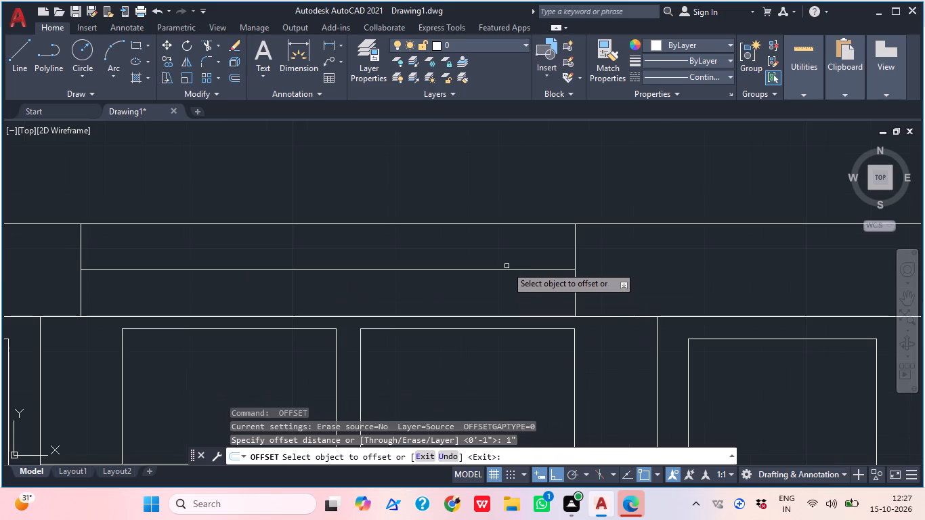
{"action": "left_click", "coordinate": [502, 269]}
{"action": "left_click", "coordinate": [494, 236]}
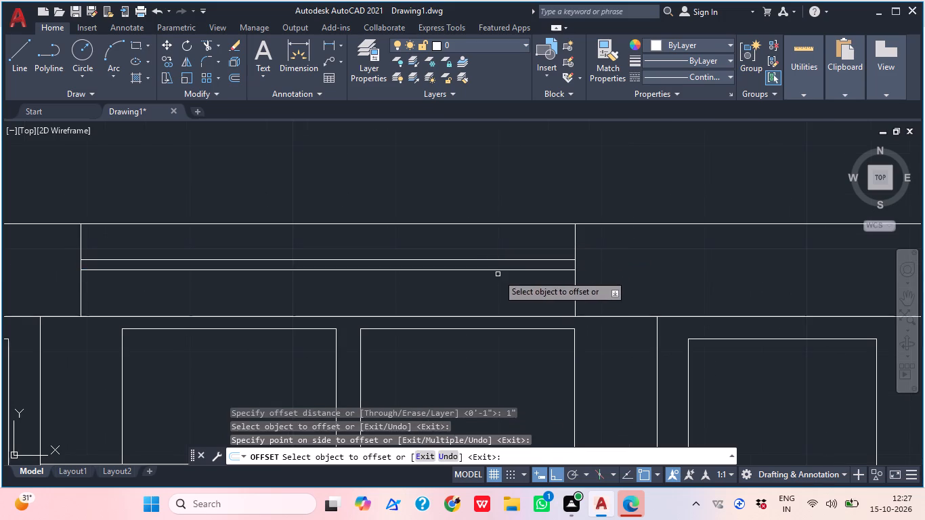
{"action": "left_click", "coordinate": [498, 271]}
{"action": "left_click", "coordinate": [496, 295]}
{"action": "middle_click_drag", "start_coordinate": [517, 298], "coordinate": [582, 309]}
{"action": "key", "text": "Escape"}
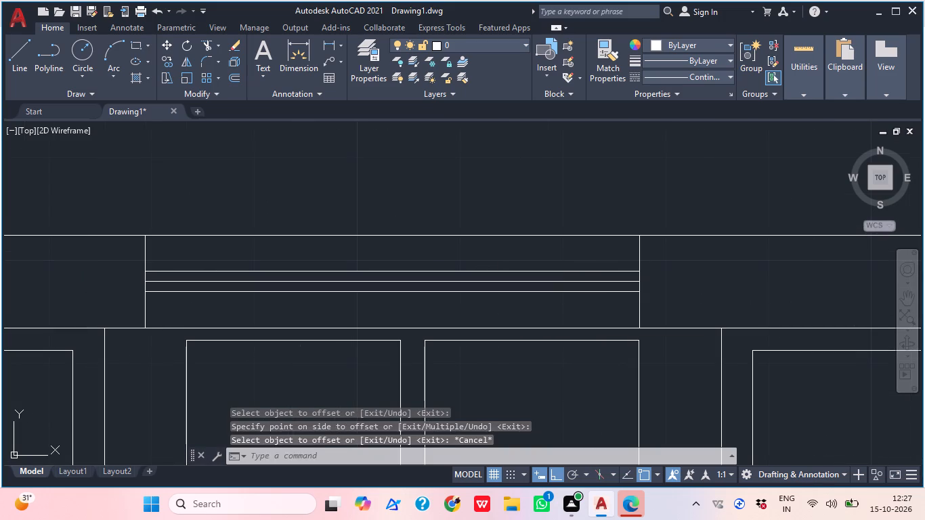
Delete the middle of the three horizontal lines in the window above the bed.
{"action": "left_click", "coordinate": [561, 280]}
{"action": "key", "text": "Delete"}
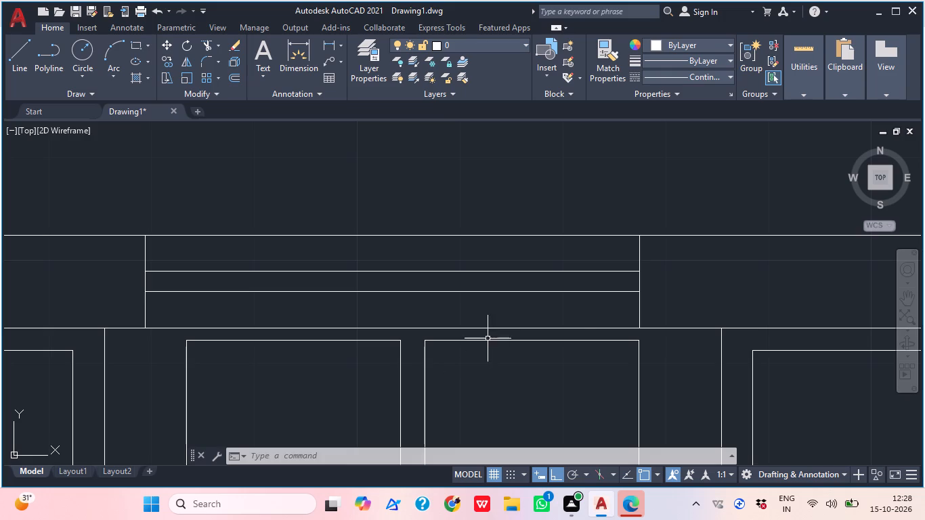
Copy the bed with both bedside tables, with Ortho off, into the bedroom below, against its top wall between the left wall and wardrobe.
{"action": "middle_click_drag", "start_coordinate": [492, 344], "coordinate": [525, 294]}
{"action": "scroll", "coordinate": [492, 344], "scroll_direction": "down", "scroll_amount": 3}
{"action": "middle_click_drag", "start_coordinate": [516, 357], "coordinate": [437, 316]}
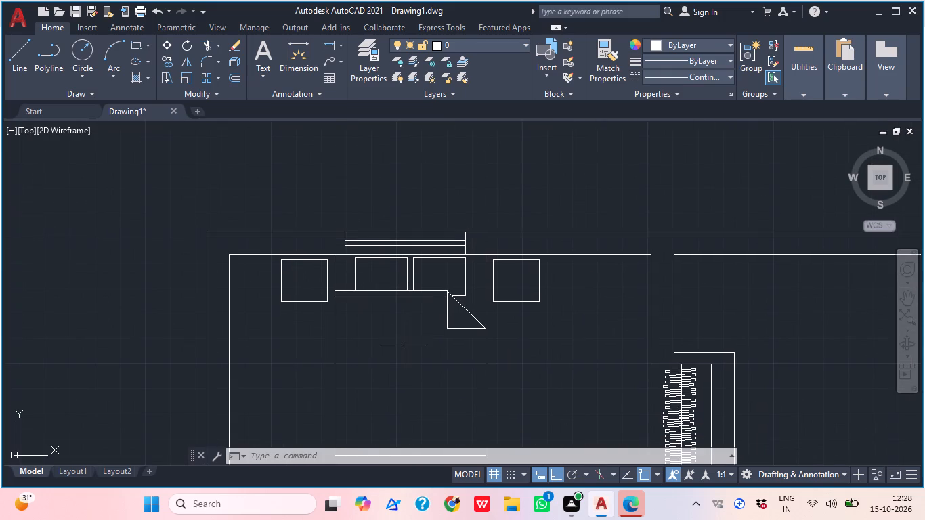
{"action": "scroll", "coordinate": [427, 329], "scroll_direction": "up", "scroll_amount": 1}
{"action": "middle_click_drag", "start_coordinate": [439, 336], "coordinate": [460, 323]}
{"action": "scroll", "coordinate": [444, 334], "scroll_direction": "down", "scroll_amount": 1}
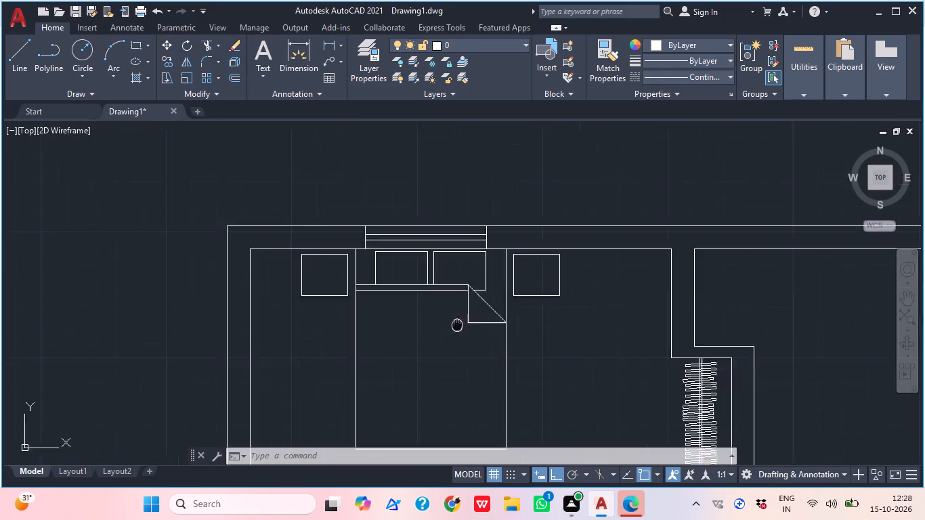
{"action": "middle_click_drag", "start_coordinate": [460, 323], "coordinate": [474, 248]}
{"action": "left_click", "coordinate": [573, 306]}
{"action": "left_click", "coordinate": [341, 193]}
{"action": "middle_click_drag", "start_coordinate": [435, 286], "coordinate": [424, 288]}
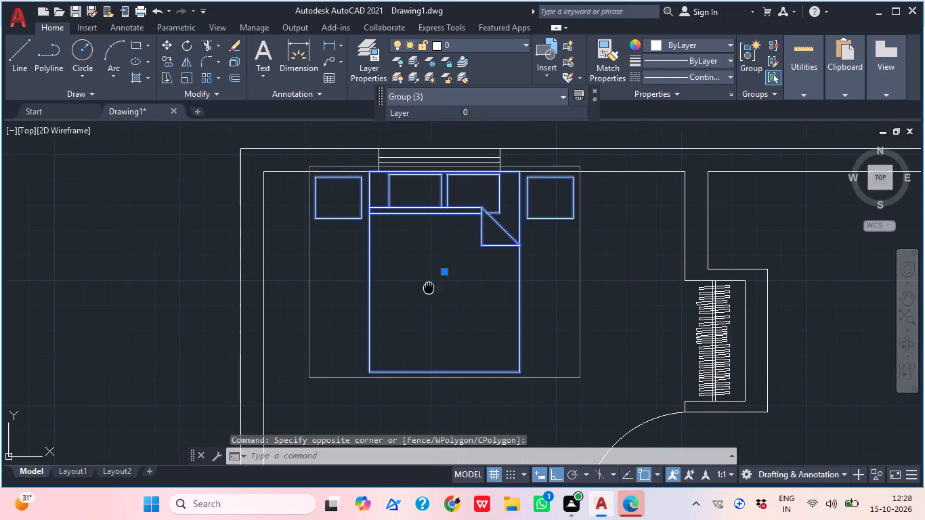
{"action": "middle_click_drag", "start_coordinate": [424, 288], "coordinate": [325, 272]}
{"action": "type", "text": "COP"}
{"action": "key", "text": "space"}
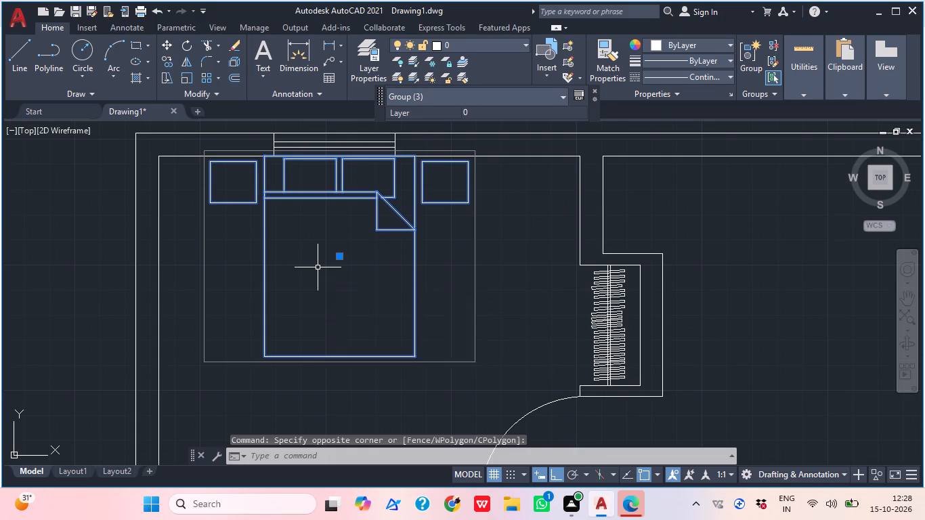
{"action": "scroll", "coordinate": [370, 220], "scroll_direction": "down", "scroll_amount": 2}
{"action": "scroll", "coordinate": [340, 202], "scroll_direction": "up", "scroll_amount": 2}
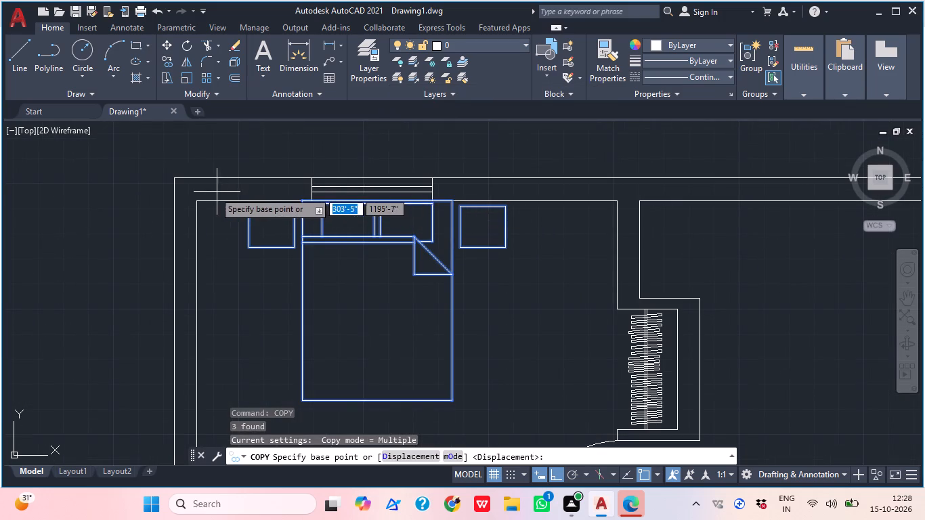
{"action": "left_click", "coordinate": [199, 200]}
{"action": "scroll", "coordinate": [253, 145], "scroll_direction": "down", "scroll_amount": 3}
{"action": "scroll", "coordinate": [265, 290], "scroll_direction": "up", "scroll_amount": 3}
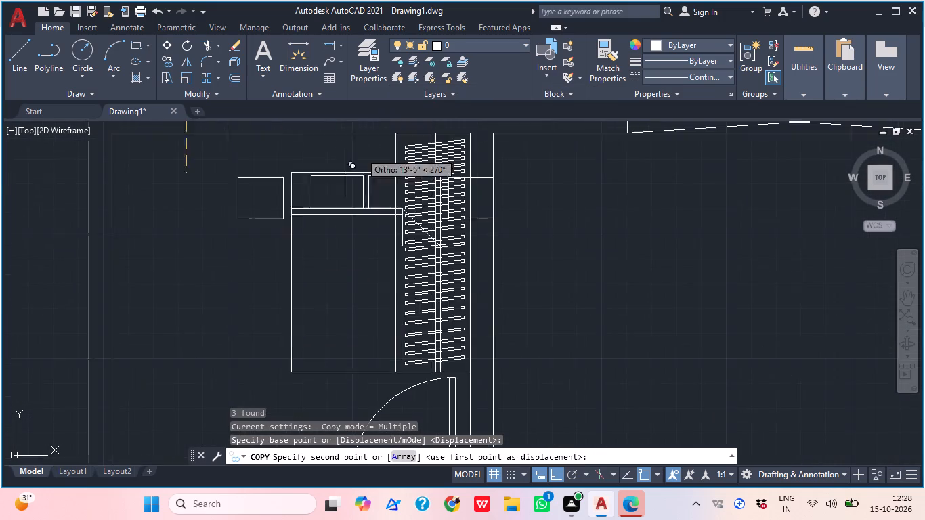
{"action": "scroll", "coordinate": [347, 160], "scroll_direction": "down", "scroll_amount": 4}
{"action": "middle_click_drag", "start_coordinate": [326, 271], "coordinate": [314, 323]}
{"action": "scroll", "coordinate": [270, 269], "scroll_direction": "up", "scroll_amount": 2}
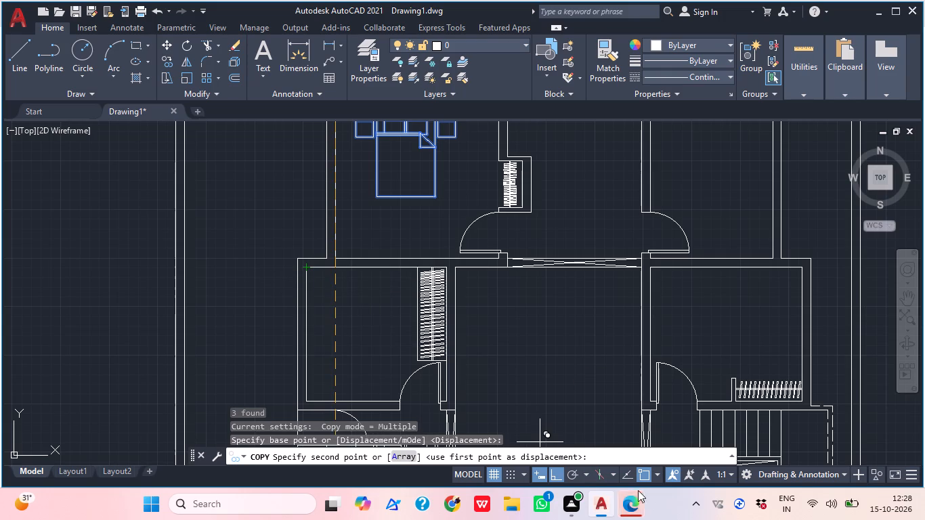
{"action": "left_click", "coordinate": [553, 475]}
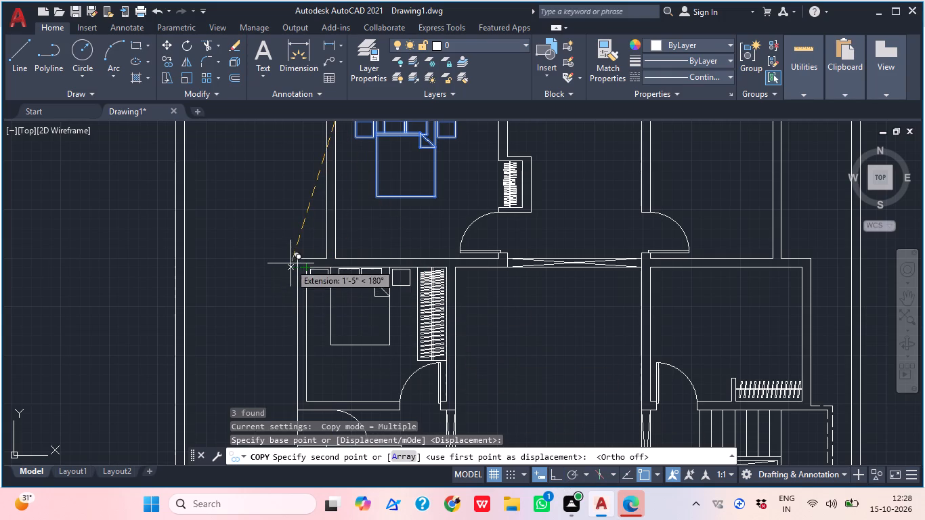
{"action": "scroll", "coordinate": [307, 265], "scroll_direction": "up", "scroll_amount": 3}
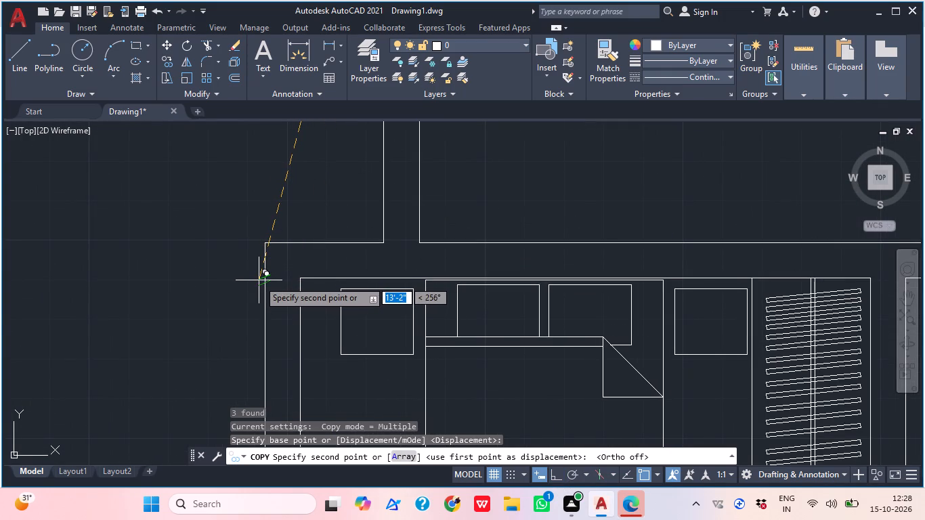
{"action": "left_click", "coordinate": [257, 280]}
{"action": "scroll", "coordinate": [263, 265], "scroll_direction": "down", "scroll_amount": 2}
{"action": "middle_click_drag", "start_coordinate": [324, 278], "coordinate": [441, 147]}
{"action": "key", "text": "Escape"}
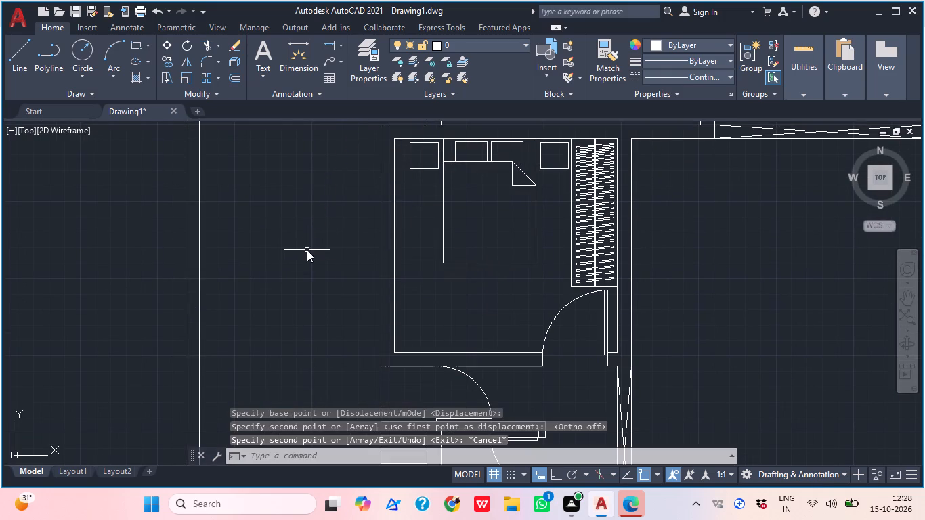
Insert the Dining Set block in the middle top room, between the wardrobe recess and the right partition wall.
{"action": "scroll", "coordinate": [402, 227], "scroll_direction": "down", "scroll_amount": 2}
{"action": "middle_click_drag", "start_coordinate": [451, 216], "coordinate": [427, 244]}
{"action": "scroll", "coordinate": [436, 237], "scroll_direction": "up", "scroll_amount": 1}
{"action": "middle_click_drag", "start_coordinate": [423, 261], "coordinate": [389, 303]}
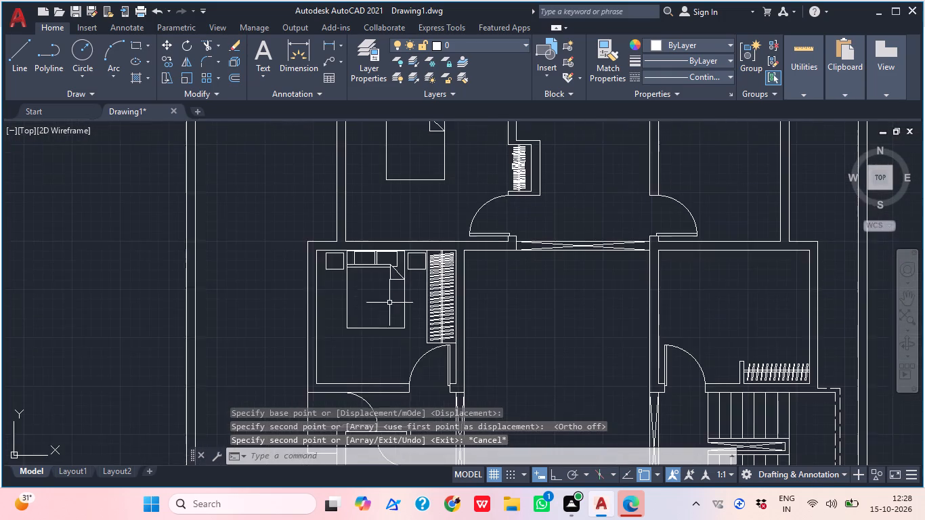
{"action": "scroll", "coordinate": [410, 272], "scroll_direction": "down", "scroll_amount": 1}
{"action": "scroll", "coordinate": [450, 279], "scroll_direction": "up", "scroll_amount": 2}
{"action": "middle_click_drag", "start_coordinate": [420, 285], "coordinate": [487, 285]}
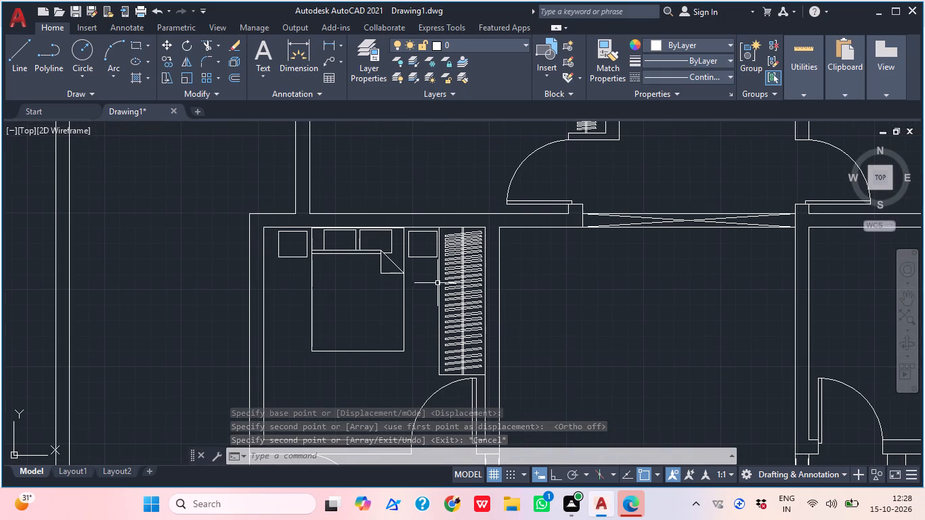
{"action": "scroll", "coordinate": [437, 290], "scroll_direction": "up", "scroll_amount": 2}
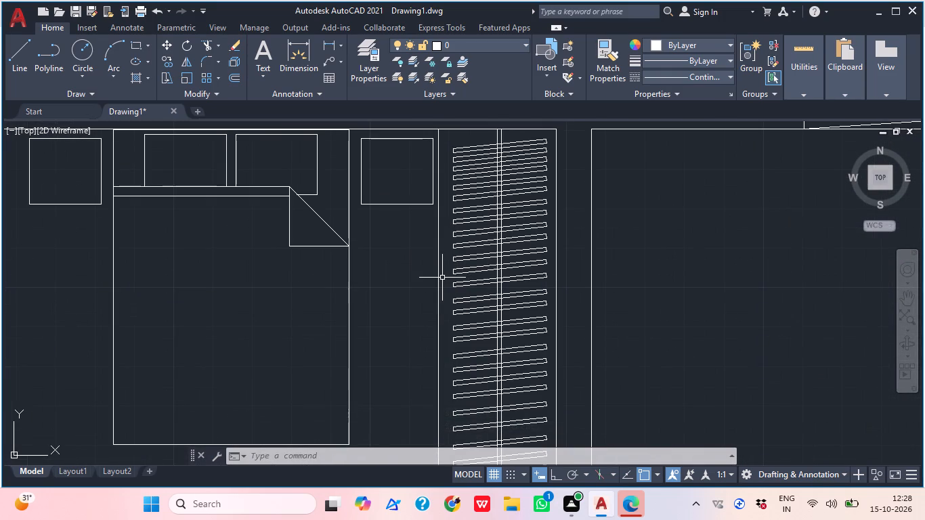
{"action": "scroll", "coordinate": [414, 271], "scroll_direction": "down", "scroll_amount": 4}
{"action": "middle_click_drag", "start_coordinate": [457, 276], "coordinate": [342, 324]}
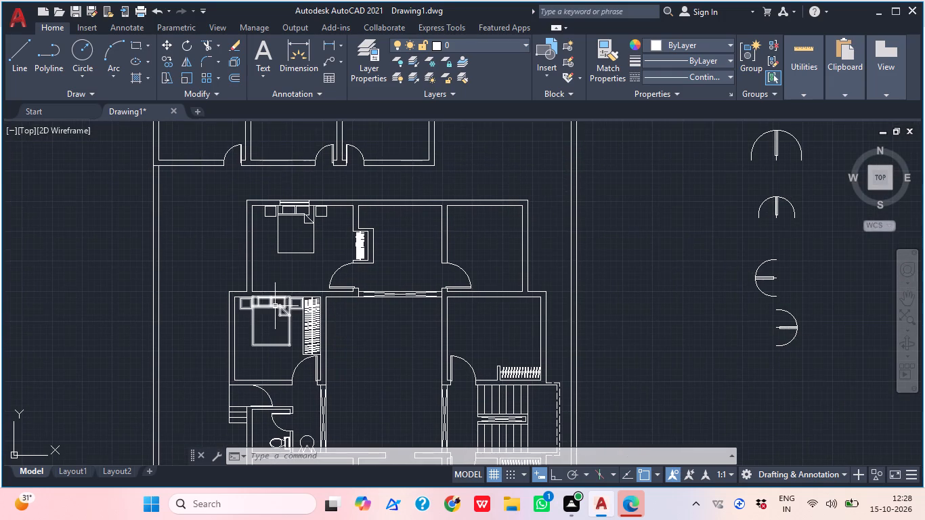
{"action": "middle_click_drag", "start_coordinate": [306, 394], "coordinate": [302, 433]}
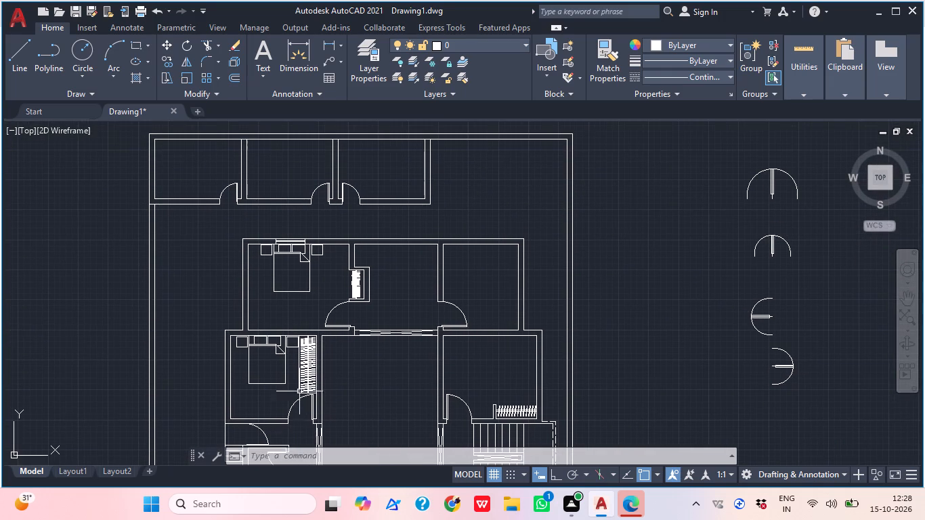
{"action": "middle_click_drag", "start_coordinate": [358, 361], "coordinate": [263, 347]}
{"action": "middle_click_drag", "start_coordinate": [273, 280], "coordinate": [295, 335]}
{"action": "scroll", "coordinate": [312, 310], "scroll_direction": "up", "scroll_amount": 1}
{"action": "middle_click_drag", "start_coordinate": [331, 353], "coordinate": [299, 320]}
{"action": "scroll", "coordinate": [299, 320], "scroll_direction": "up", "scroll_amount": 1}
{"action": "type", "text": "I"}
{"action": "key", "text": "space"}
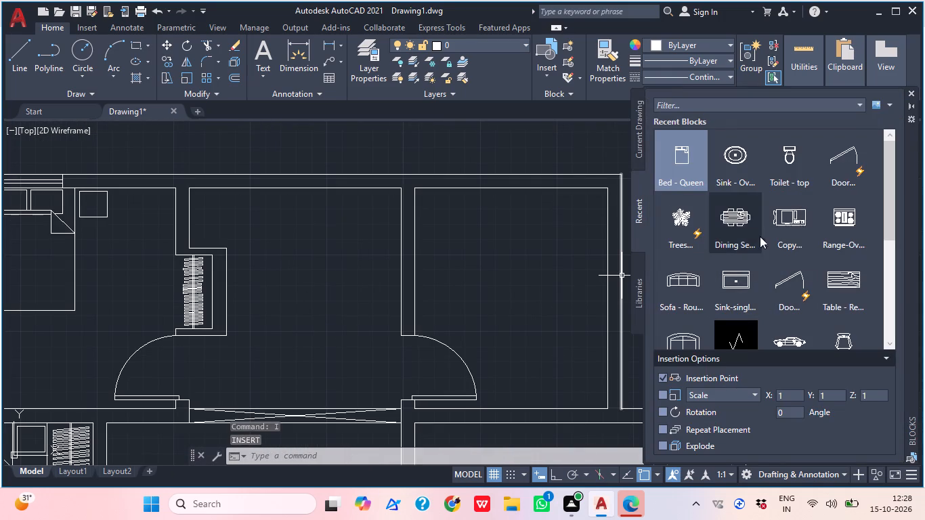
{"action": "left_click_drag", "start_coordinate": [743, 234], "coordinate": [312, 299]}
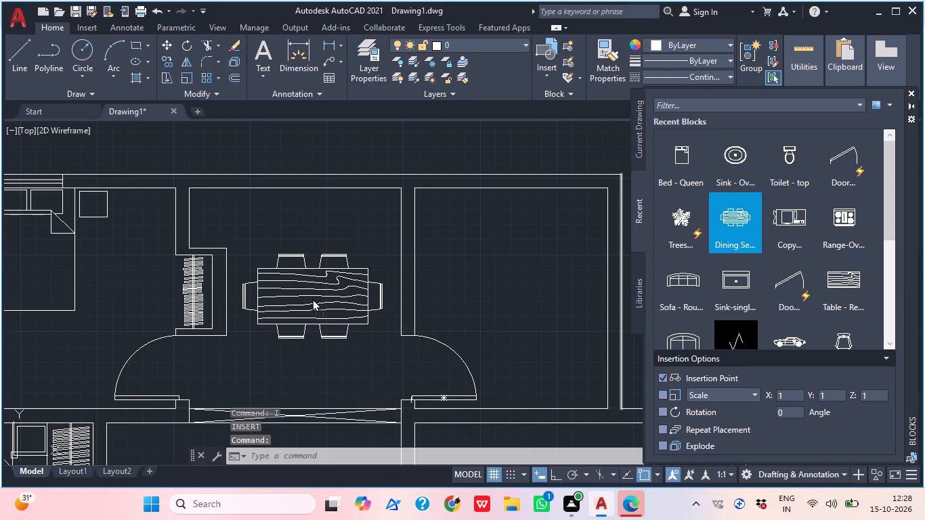
{"action": "left_click_drag", "start_coordinate": [312, 299], "coordinate": [311, 303]}
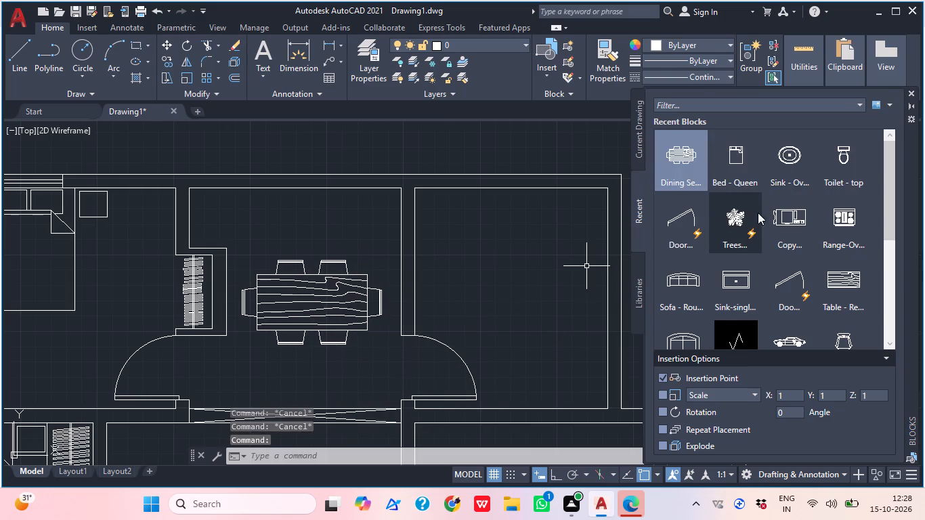
{"action": "scroll", "coordinate": [767, 218], "scroll_direction": "down", "scroll_amount": 2}
{"action": "left_click", "coordinate": [909, 93]}
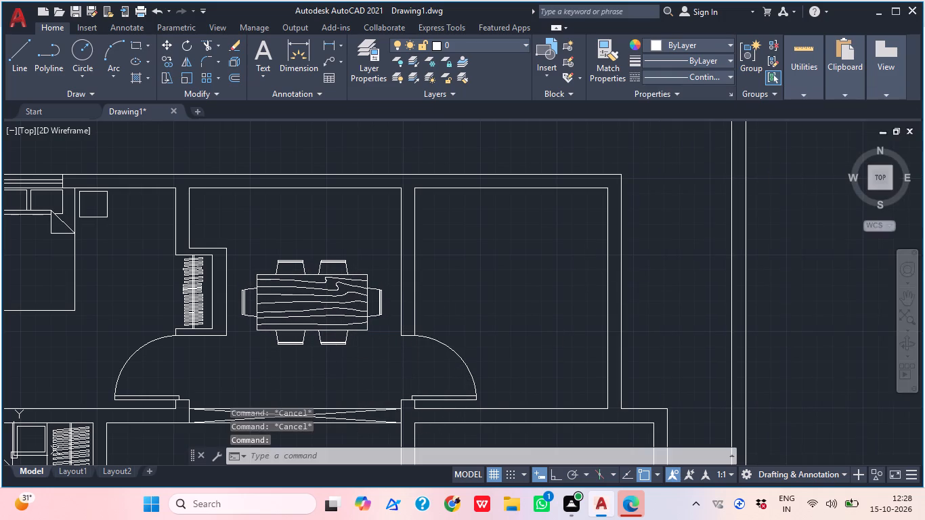
Draw a vertical line across the top wall's thickness, roughly above the dining set's left end chair.
{"action": "middle_click_drag", "start_coordinate": [544, 280], "coordinate": [573, 298]}
{"action": "scroll", "coordinate": [546, 282], "scroll_direction": "down", "scroll_amount": 1}
{"action": "middle_click_drag", "start_coordinate": [519, 298], "coordinate": [574, 300]}
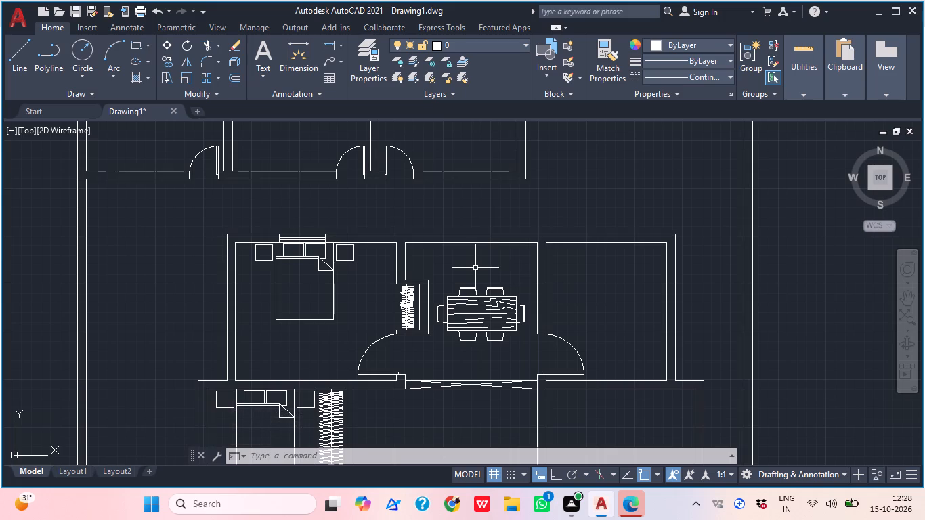
{"action": "type", "text": "L"}
{"action": "key", "text": "space"}
{"action": "scroll", "coordinate": [454, 253], "scroll_direction": "up", "scroll_amount": 1}
{"action": "left_click", "coordinate": [424, 238]}
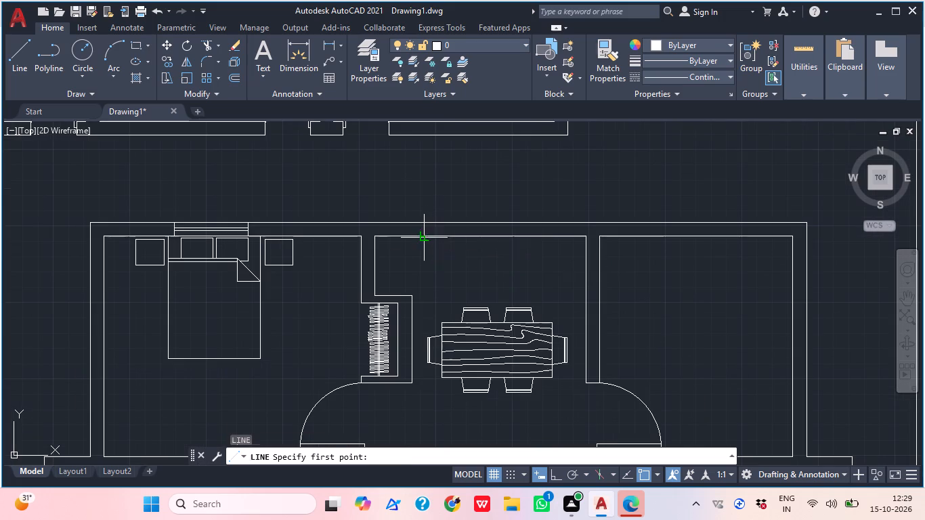
{"action": "left_click", "coordinate": [423, 222]}
{"action": "key", "text": "Escape"}
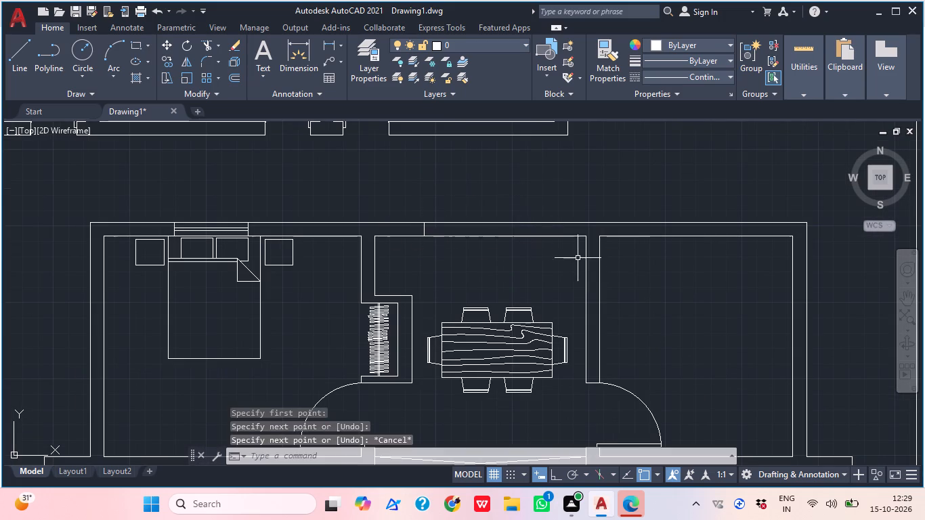
Draw a second vertical line across the top wall's thickness, just beyond the right upper dining chair.
{"action": "key", "text": "l"}
{"action": "key", "text": "space"}
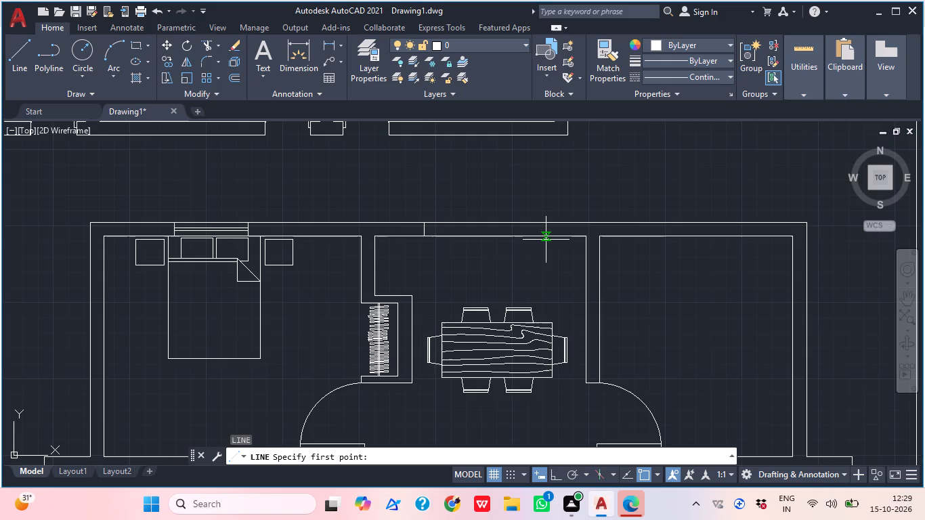
{"action": "scroll", "coordinate": [511, 244], "scroll_direction": "up", "scroll_amount": 1}
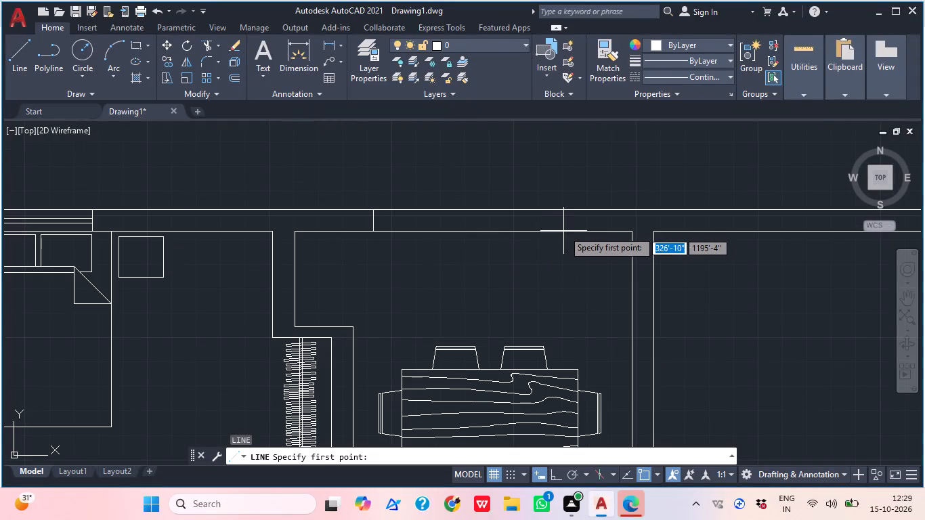
{"action": "left_click", "coordinate": [556, 230]}
{"action": "left_click", "coordinate": [556, 211]}
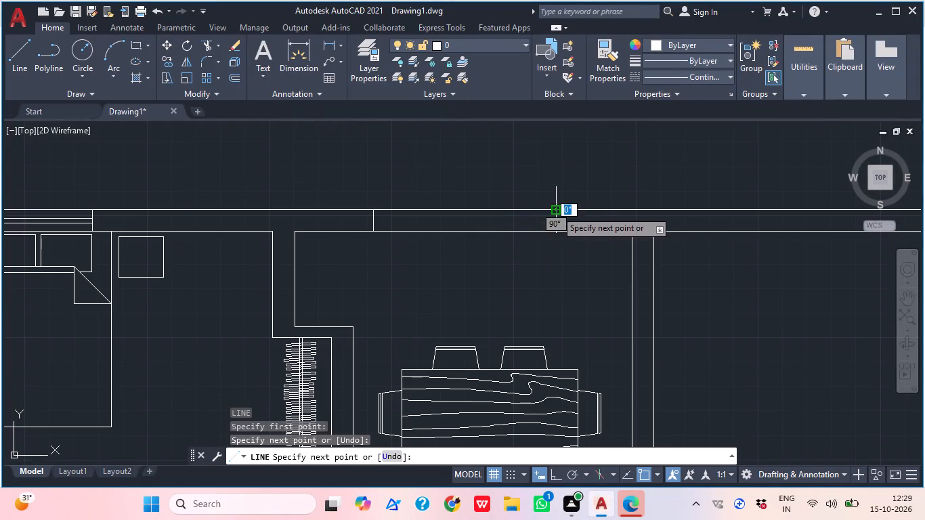
{"action": "key", "text": "Escape"}
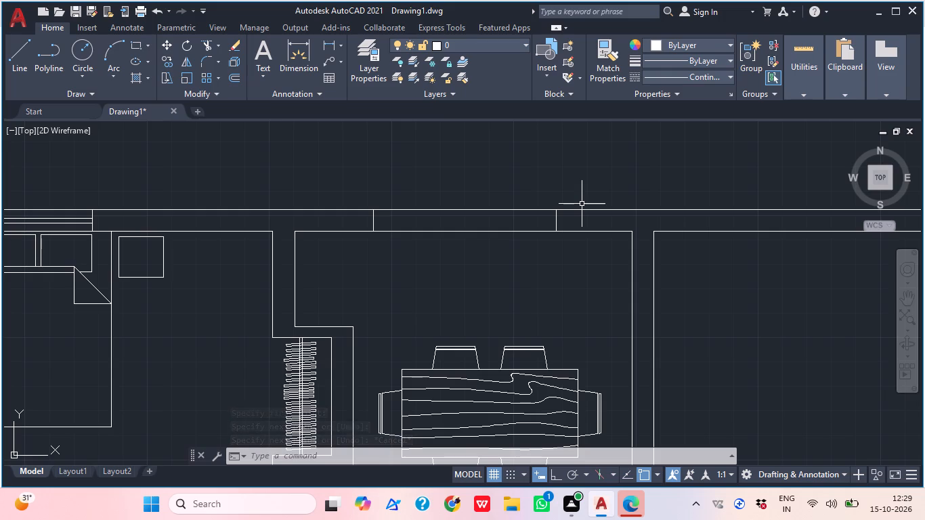
{"action": "key", "text": "Escape"}
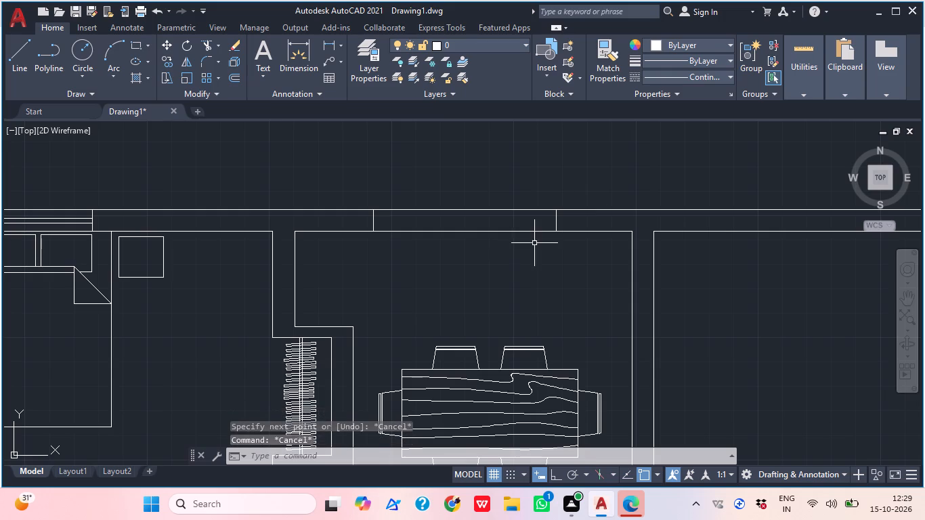
Draw a horizontal line within the top wall connecting the midpoints of the two vertical lines above the dining set.
{"action": "scroll", "coordinate": [534, 243], "scroll_direction": "up", "scroll_amount": 1}
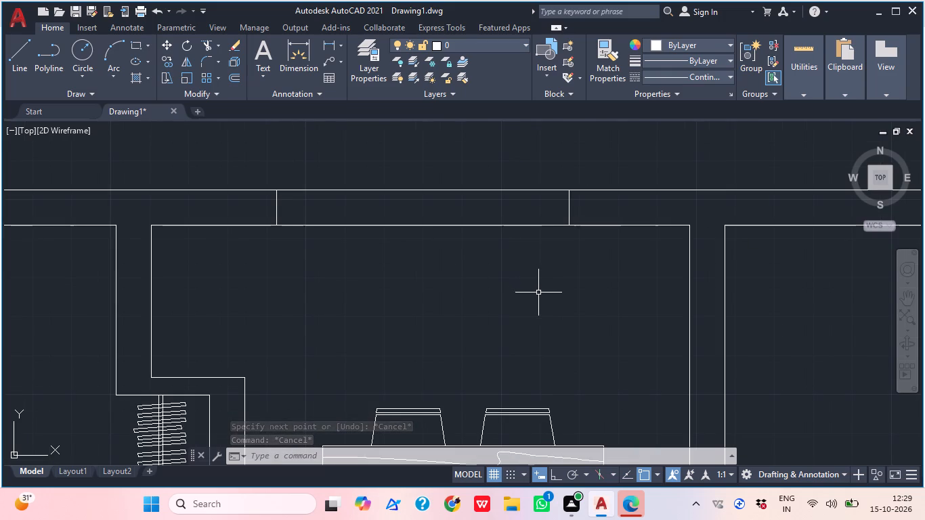
{"action": "type", "text": "L"}
{"action": "key", "text": "space"}
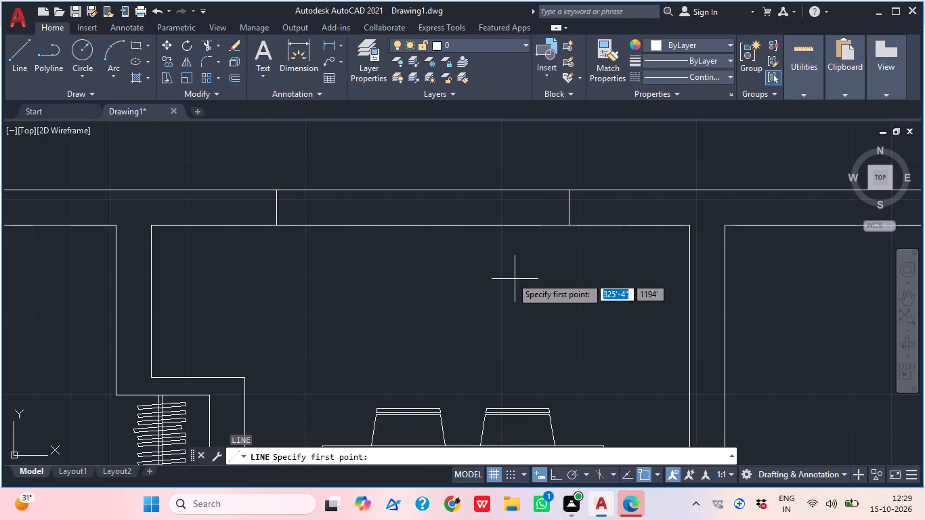
{"action": "left_click", "coordinate": [275, 204]}
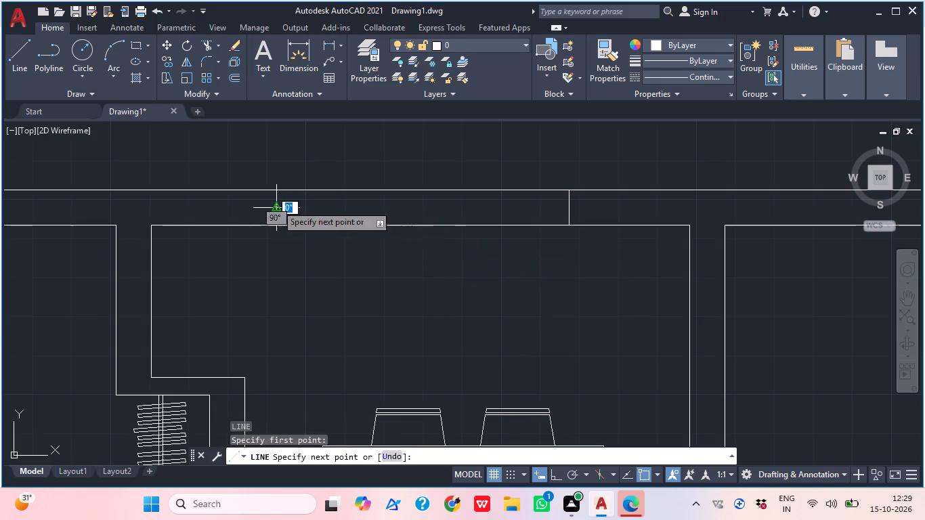
{"action": "left_click", "coordinate": [567, 208]}
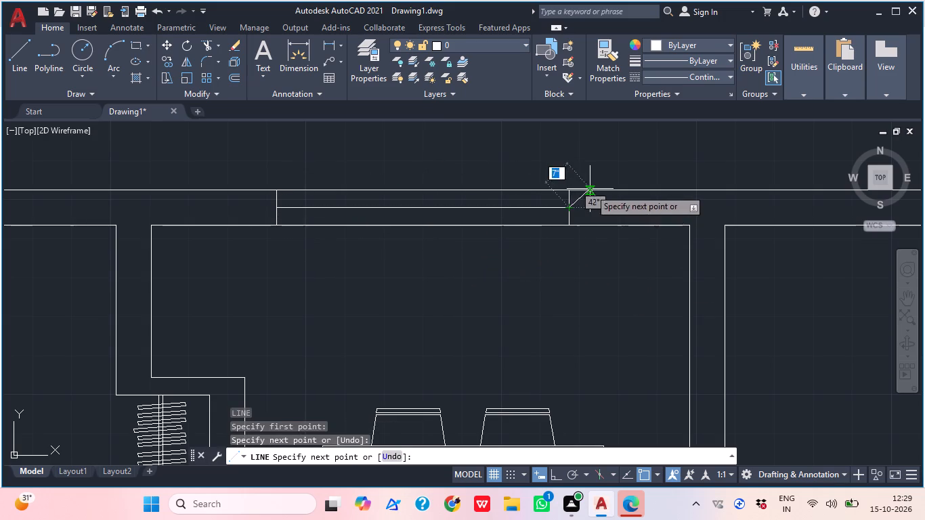
{"action": "key", "text": "Escape"}
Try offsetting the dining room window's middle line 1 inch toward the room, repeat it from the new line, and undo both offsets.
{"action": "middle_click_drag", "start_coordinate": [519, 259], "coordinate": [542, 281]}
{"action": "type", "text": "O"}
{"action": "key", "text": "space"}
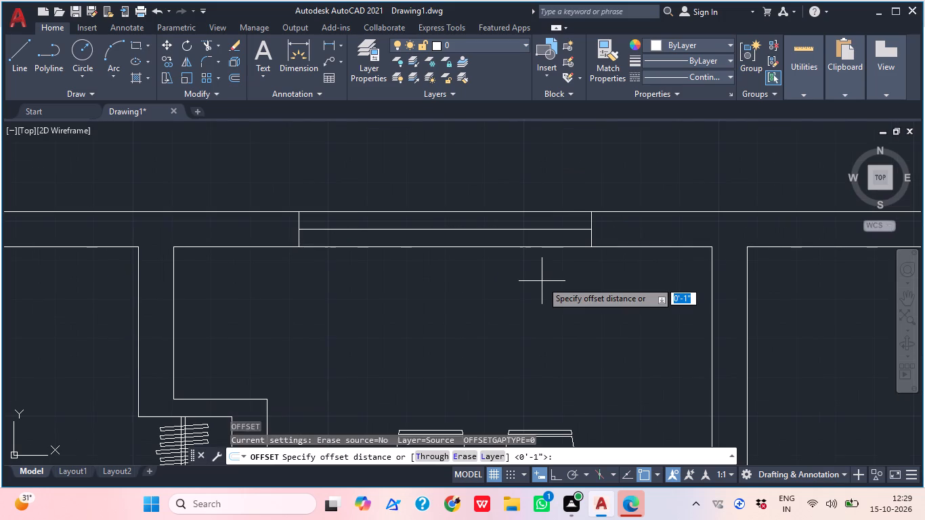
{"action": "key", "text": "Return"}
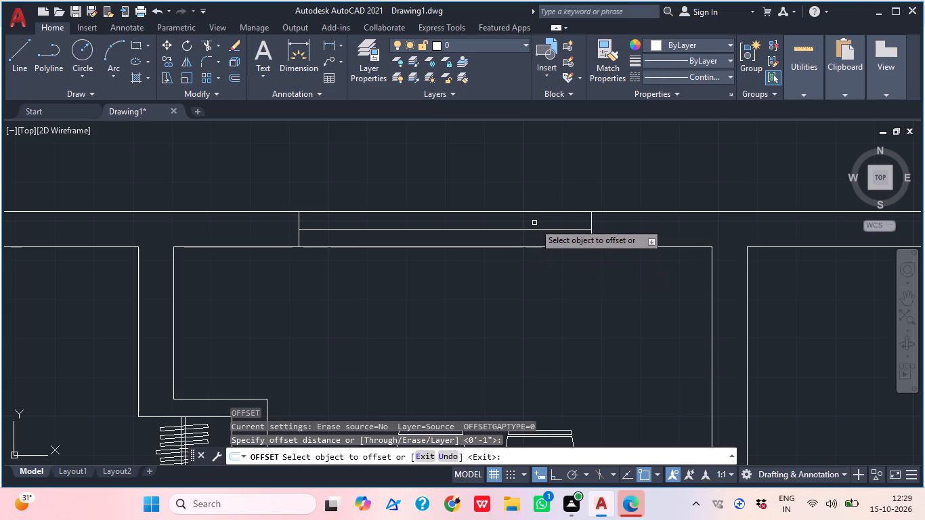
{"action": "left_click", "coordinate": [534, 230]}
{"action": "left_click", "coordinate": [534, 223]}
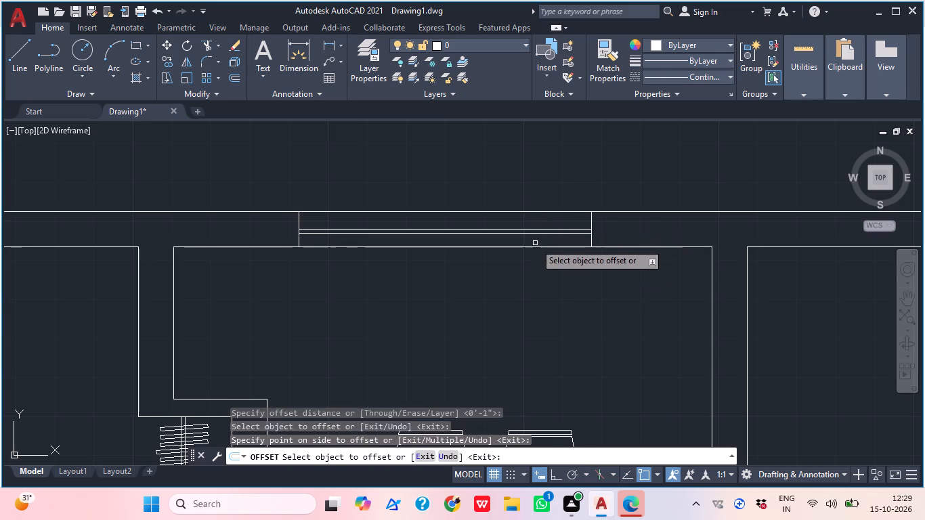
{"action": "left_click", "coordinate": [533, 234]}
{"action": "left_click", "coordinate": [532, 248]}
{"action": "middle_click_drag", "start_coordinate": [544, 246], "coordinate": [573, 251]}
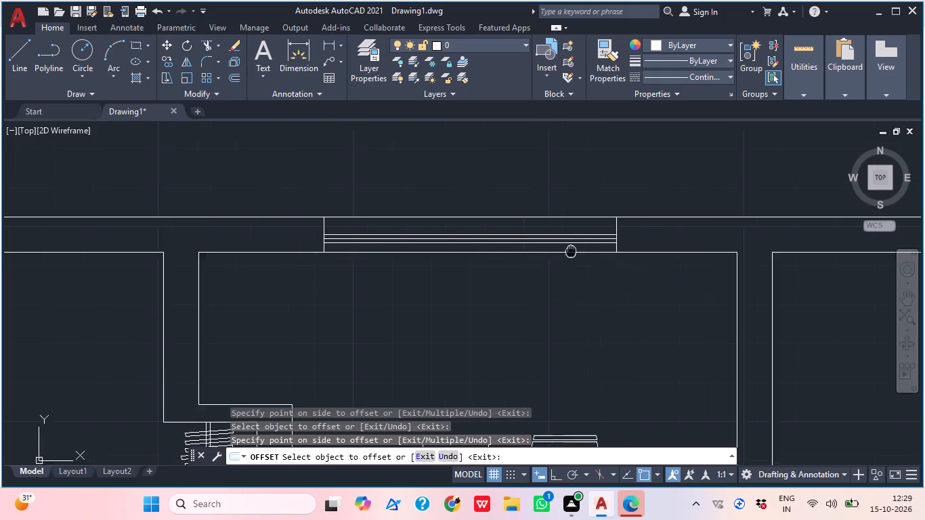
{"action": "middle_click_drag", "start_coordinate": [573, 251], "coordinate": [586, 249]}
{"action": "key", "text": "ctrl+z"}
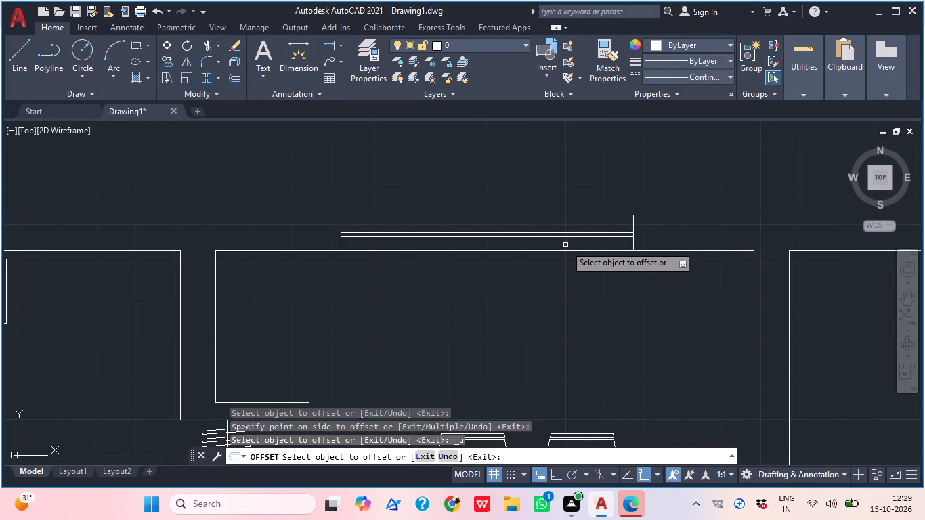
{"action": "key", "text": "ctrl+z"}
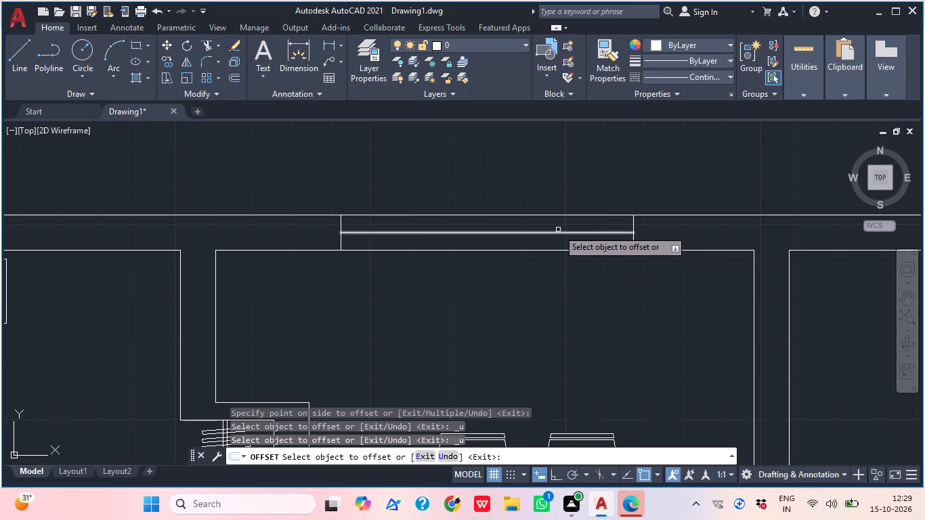
Offset the dining room window's middle line 1 inch to each side, giving three parallel lines.
{"action": "left_click", "coordinate": [555, 234]}
{"action": "left_click", "coordinate": [554, 227]}
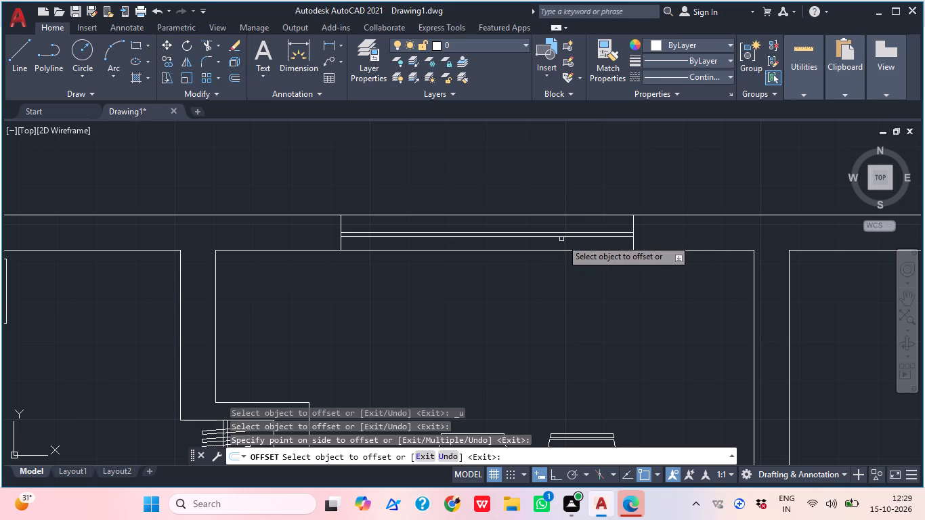
{"action": "left_click", "coordinate": [560, 230]}
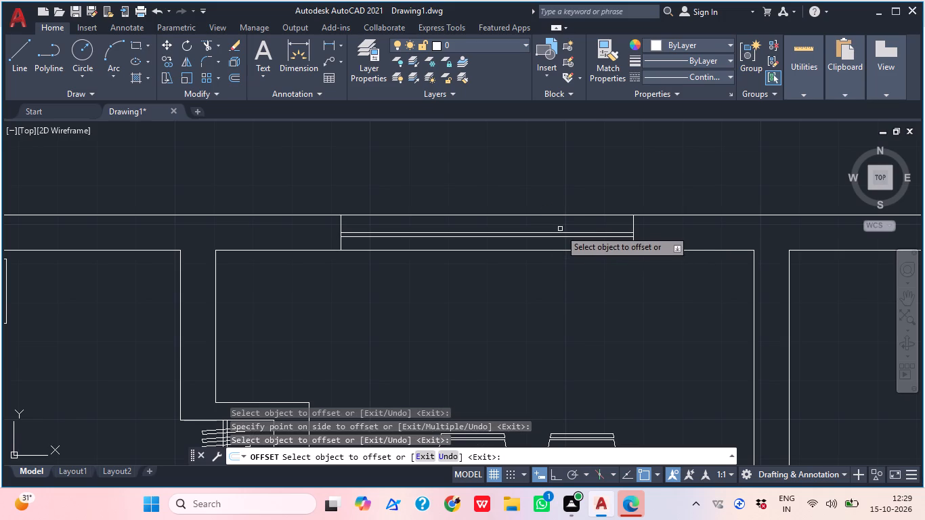
{"action": "scroll", "coordinate": [559, 237], "scroll_direction": "up", "scroll_amount": 2}
{"action": "left_click", "coordinate": [564, 226]}
{"action": "left_click", "coordinate": [572, 198]}
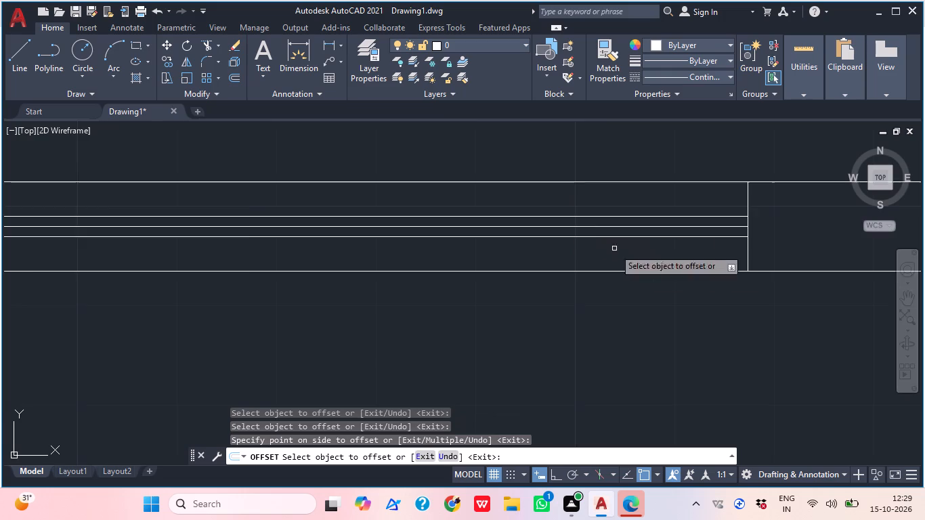
{"action": "middle_click_drag", "start_coordinate": [638, 262], "coordinate": [647, 269]}
{"action": "scroll", "coordinate": [643, 264], "scroll_direction": "down", "scroll_amount": 1}
{"action": "scroll", "coordinate": [647, 269], "scroll_direction": "up", "scroll_amount": 1}
{"action": "key", "text": "Escape"}
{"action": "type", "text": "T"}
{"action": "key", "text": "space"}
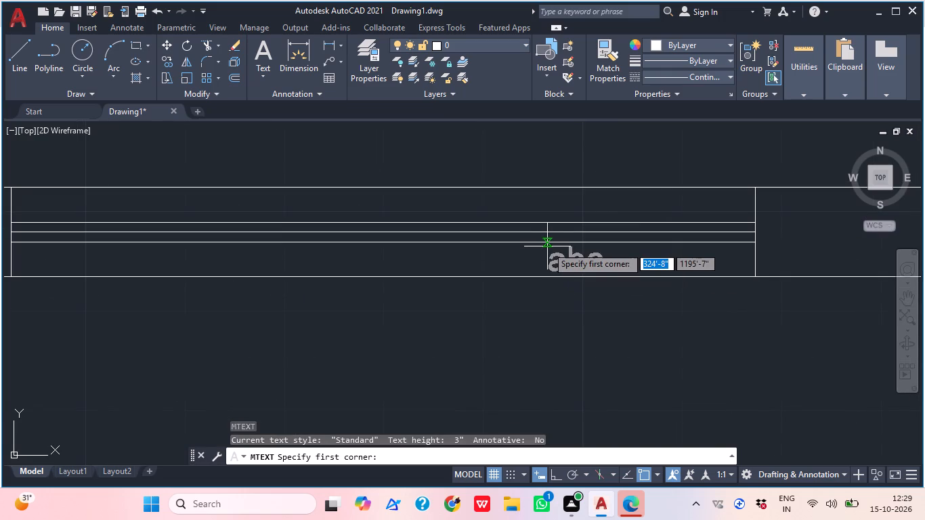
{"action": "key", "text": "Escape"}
Erase the original middle line of the dining room window, keeping the two offset lines.
{"action": "left_click", "coordinate": [547, 233]}
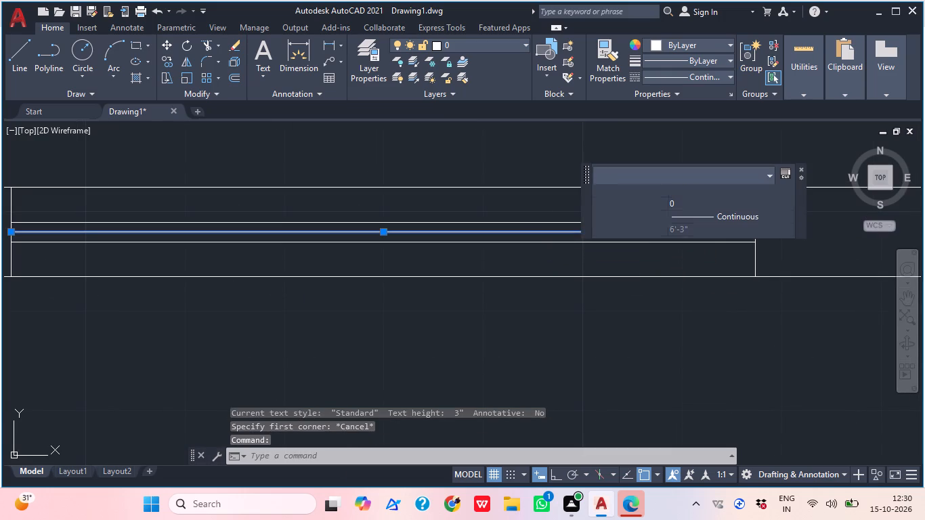
{"action": "key", "text": "Delete"}
Turn on Ortho mode for drawing straight lines in the room east of the dining room.
{"action": "scroll", "coordinate": [547, 233], "scroll_direction": "down", "scroll_amount": 3}
{"action": "middle_click_drag", "start_coordinate": [527, 279], "coordinate": [482, 282]}
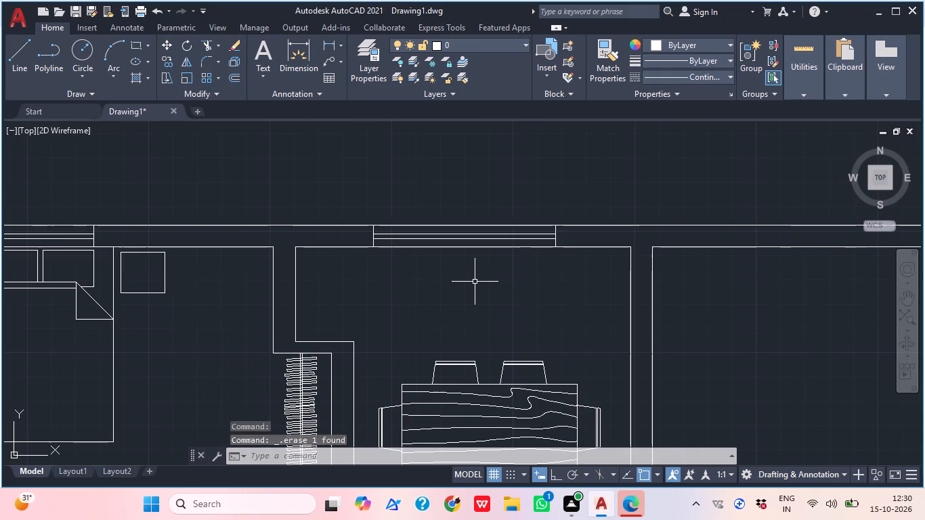
{"action": "middle_click_drag", "start_coordinate": [481, 289], "coordinate": [354, 282]}
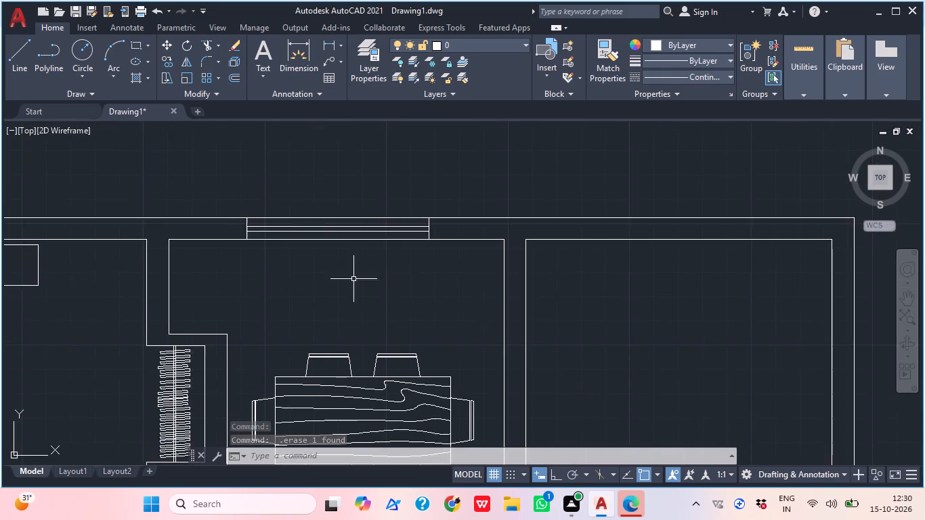
{"action": "middle_click_drag", "start_coordinate": [342, 298], "coordinate": [289, 265]}
{"action": "type", "text": "L"}
{"action": "key", "text": "space"}
{"action": "middle_click_drag", "start_coordinate": [428, 298], "coordinate": [368, 234]}
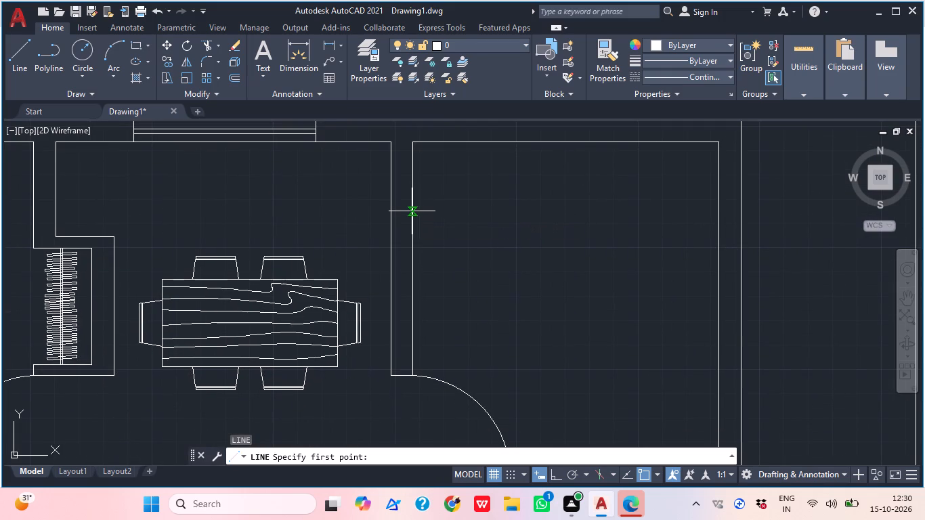
{"action": "left_click", "coordinate": [412, 196]}
{"action": "scroll", "coordinate": [514, 195], "scroll_direction": "down", "scroll_amount": 2}
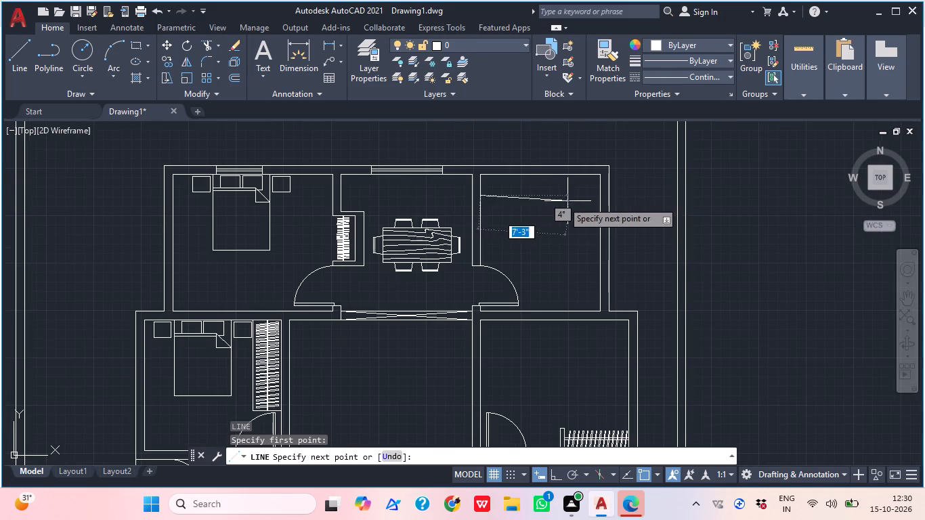
{"action": "left_click", "coordinate": [554, 478]}
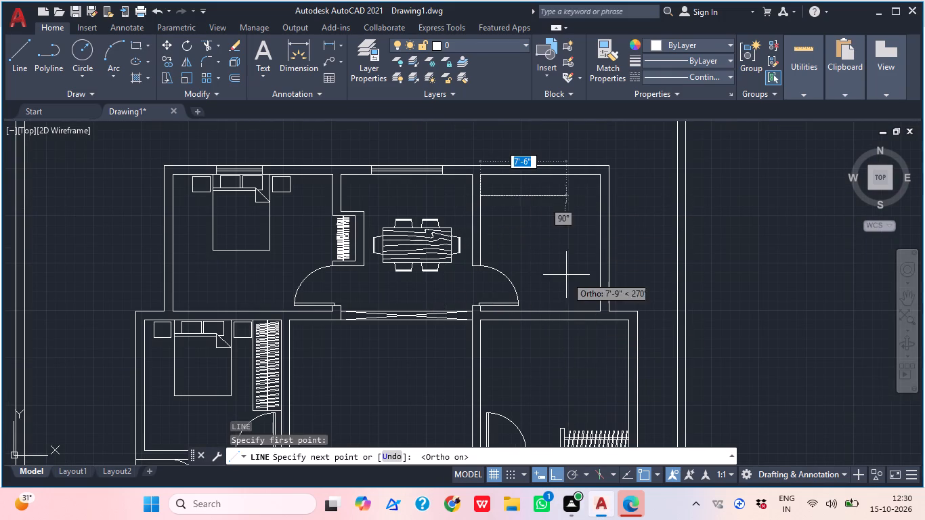
{"action": "key", "text": "Escape"}
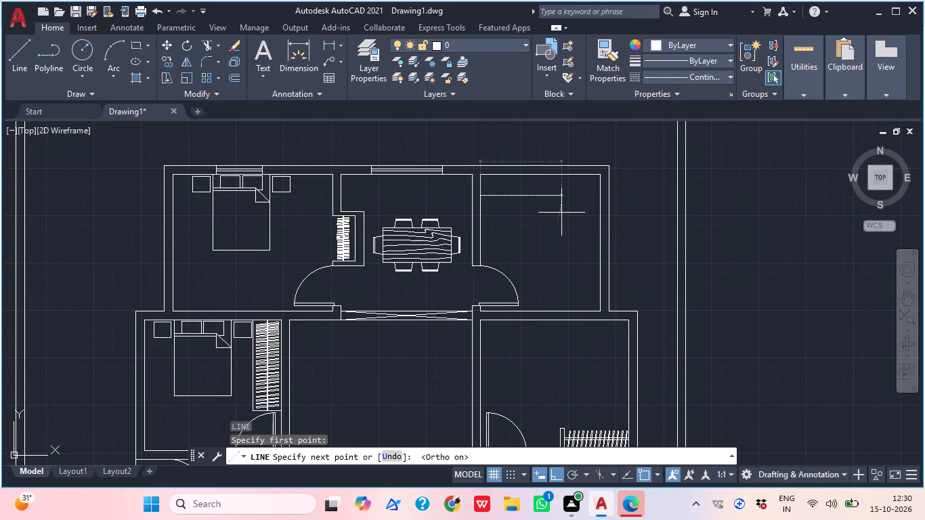
Draw an L-shaped line in the room east of the dining room, about 7'-6" east from its partition wall and down to the lower wall.
{"action": "type", "text": "L"}
{"action": "key", "text": "space"}
{"action": "scroll", "coordinate": [517, 205], "scroll_direction": "up", "scroll_amount": 2}
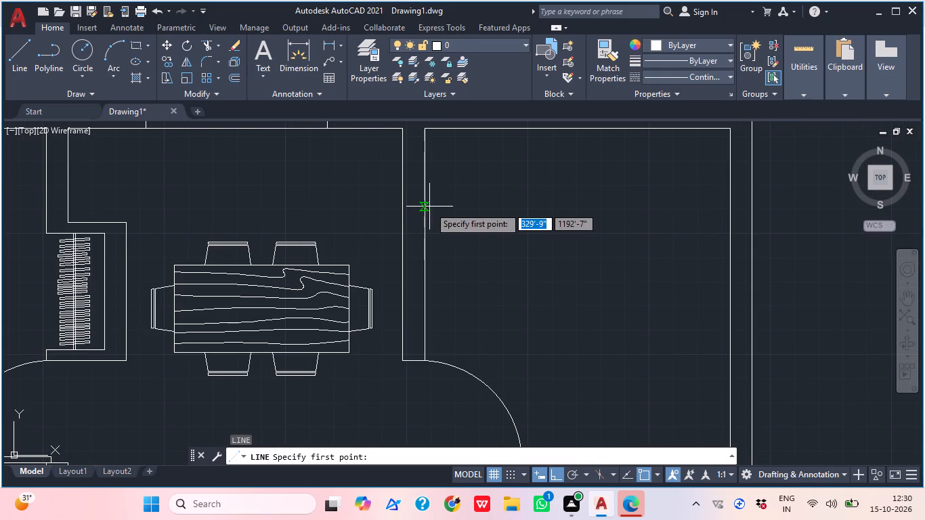
{"action": "left_click", "coordinate": [426, 218]}
{"action": "scroll", "coordinate": [455, 216], "scroll_direction": "down", "scroll_amount": 1}
{"action": "scroll", "coordinate": [592, 206], "scroll_direction": "down", "scroll_amount": 1}
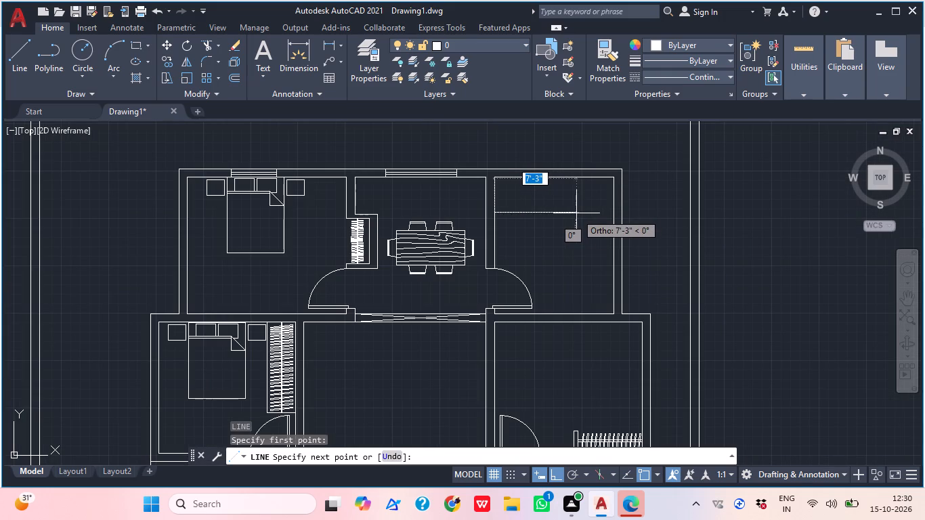
{"action": "left_click", "coordinate": [580, 212]}
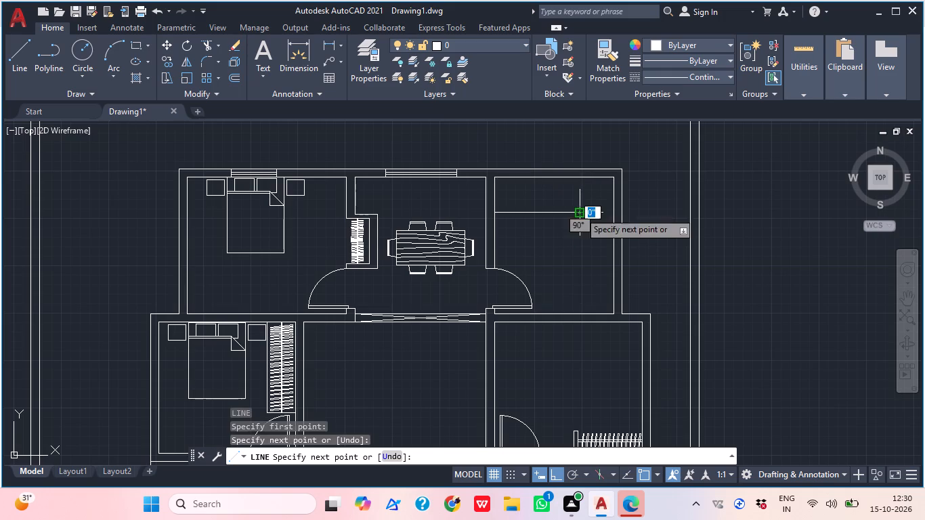
{"action": "left_click", "coordinate": [578, 317]}
{"action": "key", "text": "Escape"}
Copy the upper bedroom's bed and side-table group to the empty area east of the plan, using its headboard midpoint as base point.
{"action": "scroll", "coordinate": [611, 259], "scroll_direction": "down", "scroll_amount": 1}
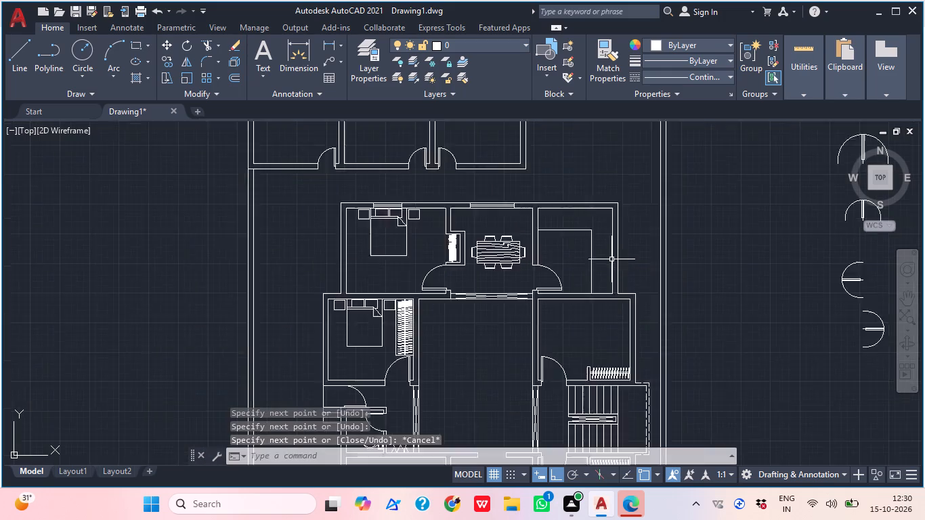
{"action": "scroll", "coordinate": [611, 259], "scroll_direction": "down", "scroll_amount": 1}
{"action": "middle_click_drag", "start_coordinate": [622, 270], "coordinate": [569, 306]}
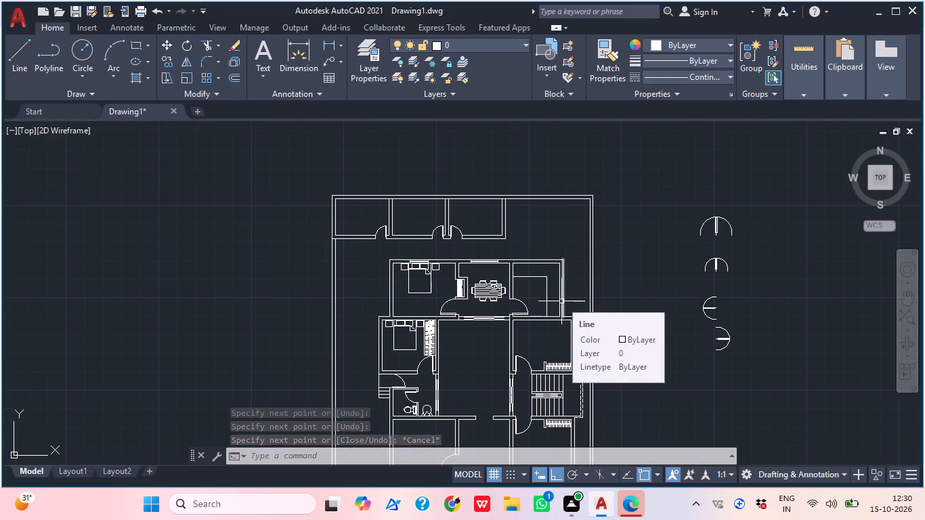
{"action": "middle_click_drag", "start_coordinate": [580, 290], "coordinate": [494, 218]}
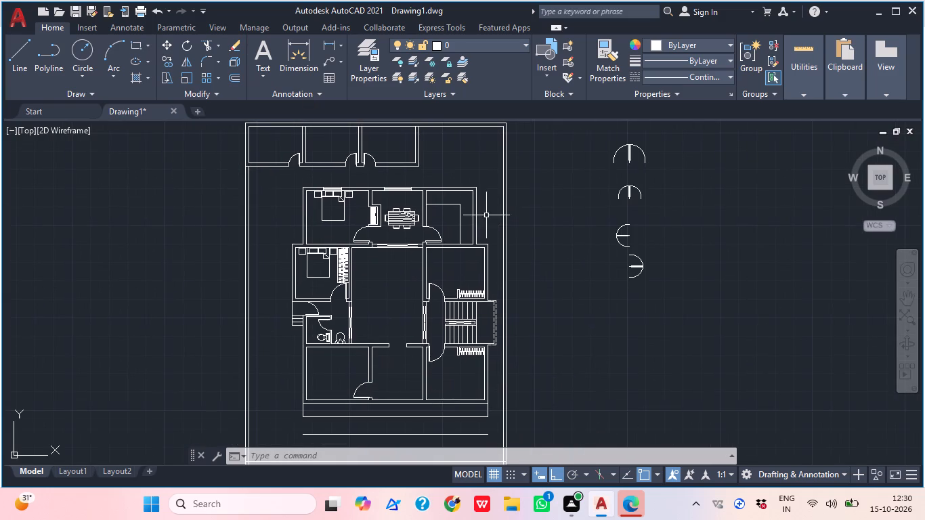
{"action": "middle_click", "coordinate": [495, 292]}
{"action": "middle_click_drag", "start_coordinate": [427, 274], "coordinate": [456, 286]}
{"action": "scroll", "coordinate": [339, 198], "scroll_direction": "up", "scroll_amount": 2}
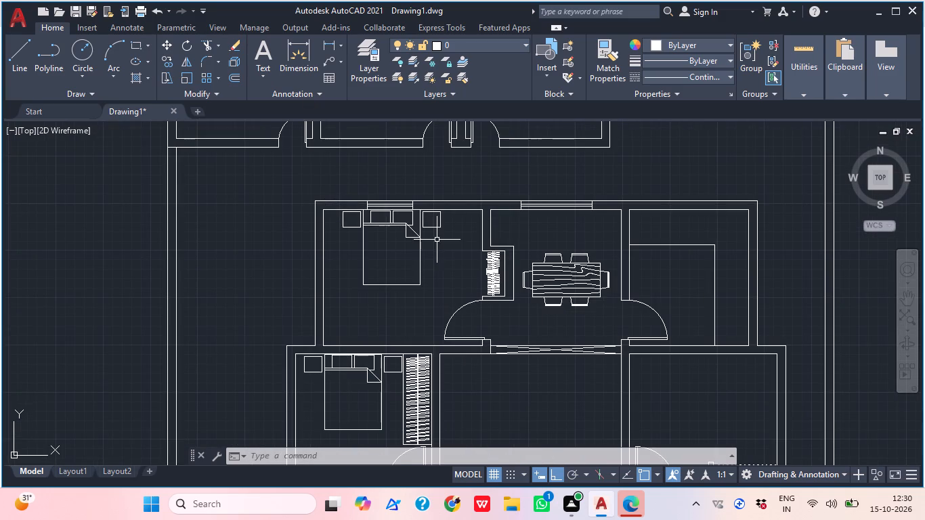
{"action": "left_click", "coordinate": [437, 240]}
{"action": "left_click", "coordinate": [351, 217]}
{"action": "middle_click_drag", "start_coordinate": [421, 256], "coordinate": [340, 261]}
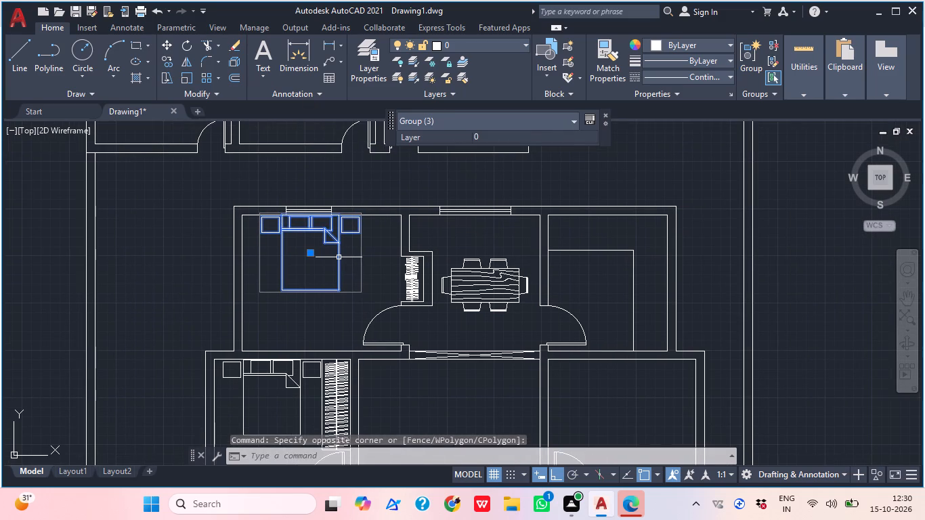
{"action": "type", "text": "COP"}
{"action": "key", "text": "space"}
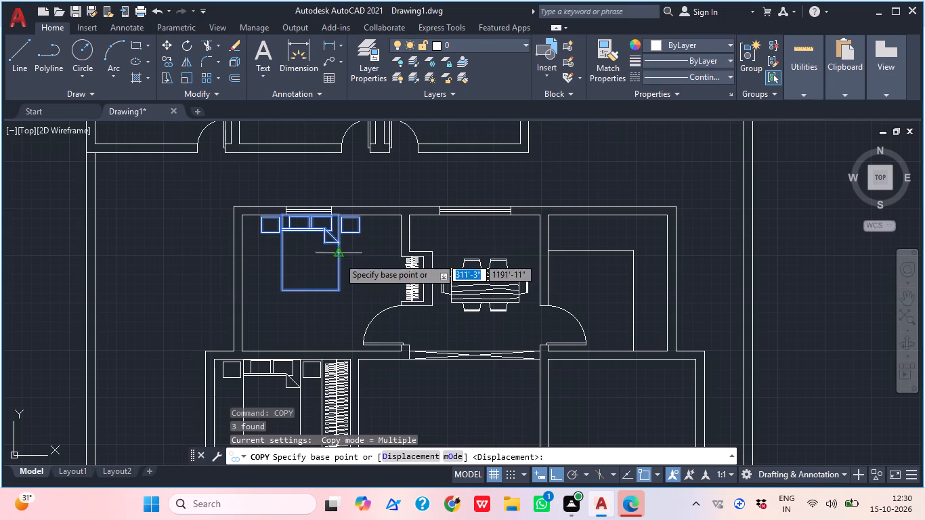
{"action": "left_click", "coordinate": [311, 213]}
{"action": "scroll", "coordinate": [302, 198], "scroll_direction": "down", "scroll_amount": 3}
{"action": "middle_click", "coordinate": [435, 246]}
{"action": "scroll", "coordinate": [443, 267], "scroll_direction": "up", "scroll_amount": 2}
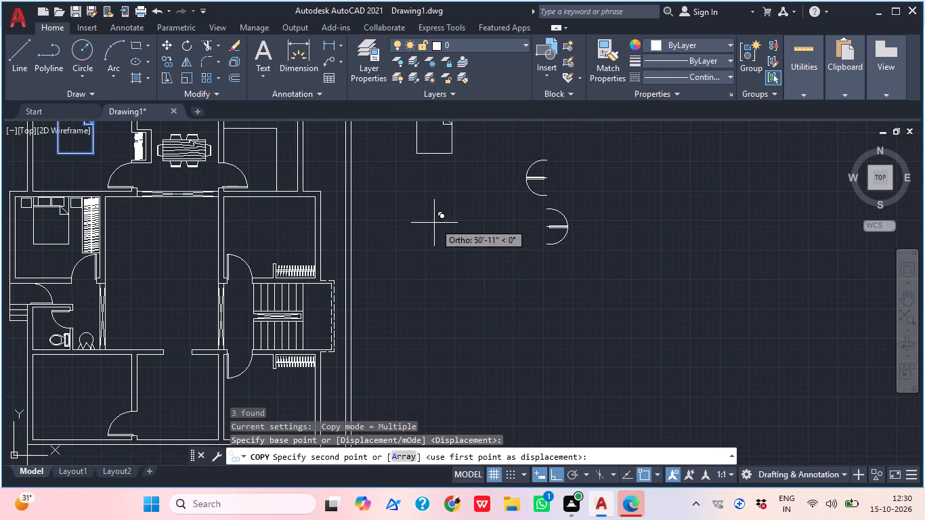
{"action": "left_click", "coordinate": [435, 232]}
{"action": "middle_click_drag", "start_coordinate": [449, 272], "coordinate": [453, 326]}
{"action": "key", "text": "Escape"}
Rotate the copied bed group 270° about its headboard midpoint so the headboard faces east.
{"action": "left_click_drag", "start_coordinate": [449, 234], "coordinate": [460, 230]}
{"action": "left_click", "coordinate": [377, 119]}
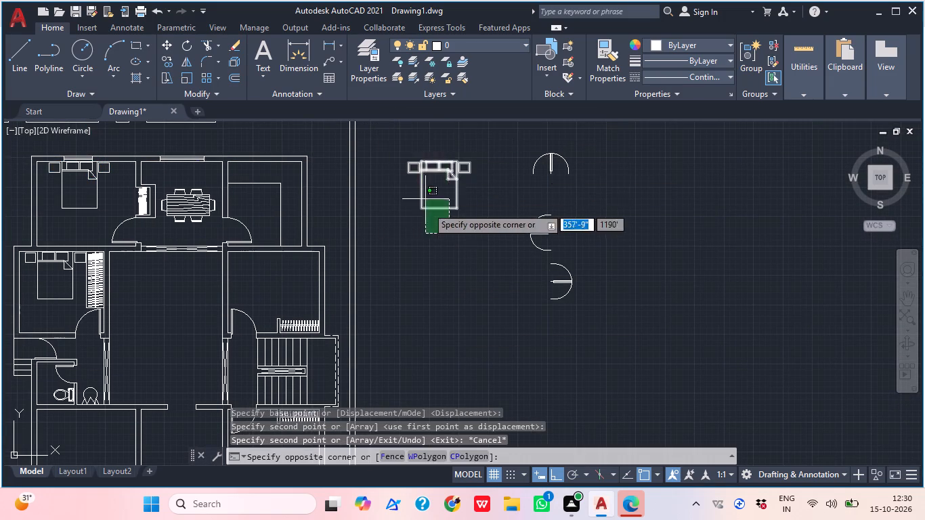
{"action": "left_click", "coordinate": [425, 171]}
{"action": "middle_click_drag", "start_coordinate": [420, 278], "coordinate": [390, 307]}
{"action": "key", "text": "r"}
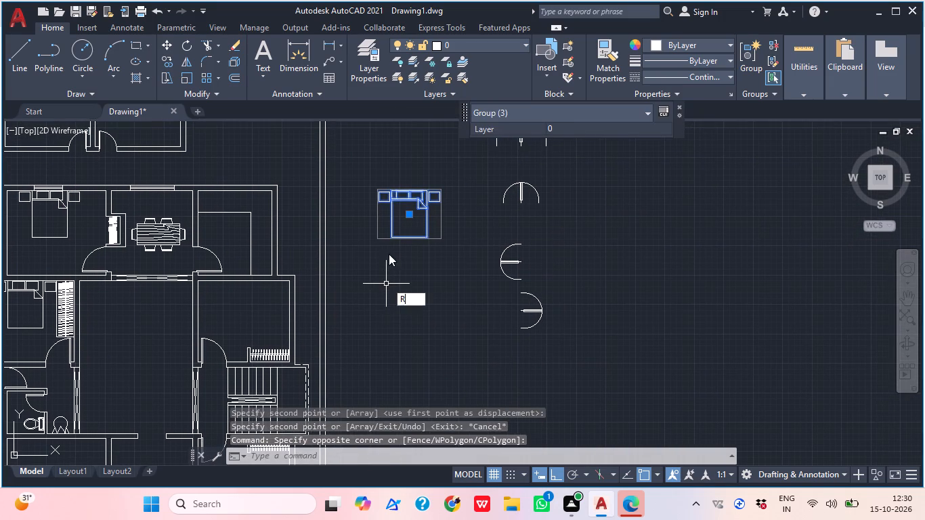
{"action": "type", "text": "O"}
{"action": "key", "text": "space"}
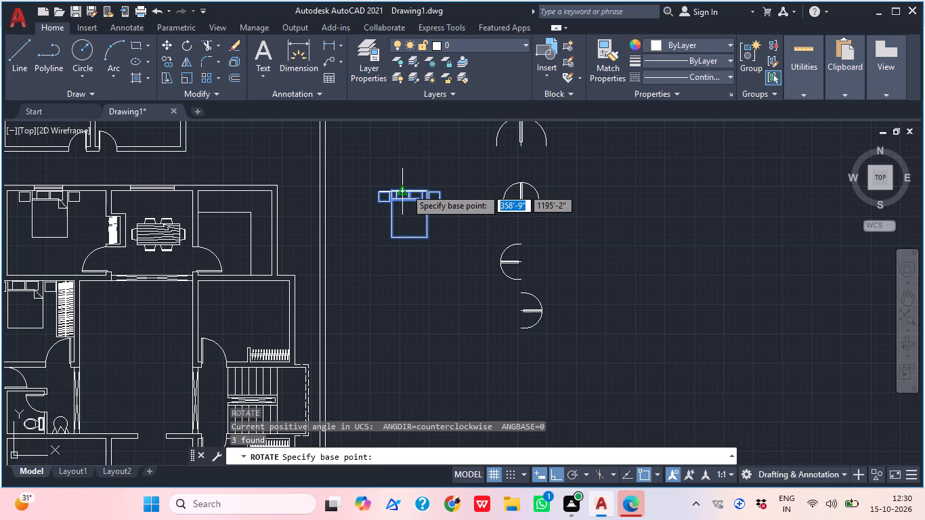
{"action": "left_click", "coordinate": [407, 187]}
{"action": "scroll", "coordinate": [430, 162], "scroll_direction": "down", "scroll_amount": 3}
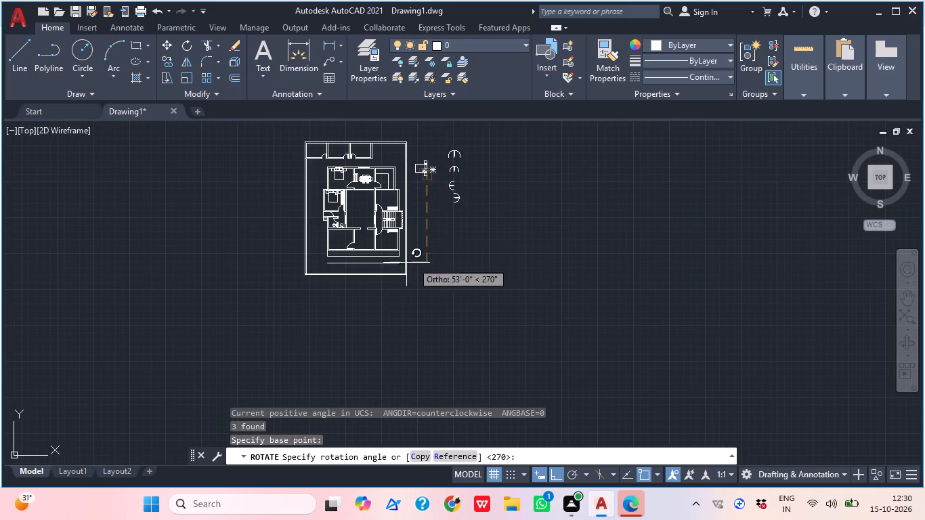
{"action": "left_click", "coordinate": [433, 292]}
With Ortho off, move the rotated bed group by its headboard midpoint against the east wall of the room north of the staircase.
{"action": "scroll", "coordinate": [419, 152], "scroll_direction": "up", "scroll_amount": 2}
{"action": "left_click_drag", "start_coordinate": [446, 232], "coordinate": [444, 221]}
{"action": "left_click", "coordinate": [406, 173]}
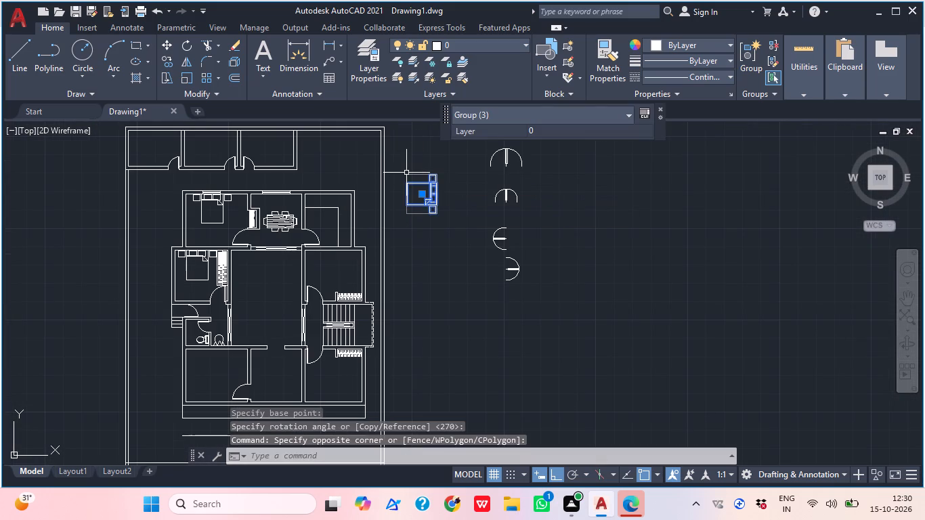
{"action": "type", "text": "M"}
{"action": "key", "text": "space"}
{"action": "scroll", "coordinate": [444, 239], "scroll_direction": "up", "scroll_amount": 2}
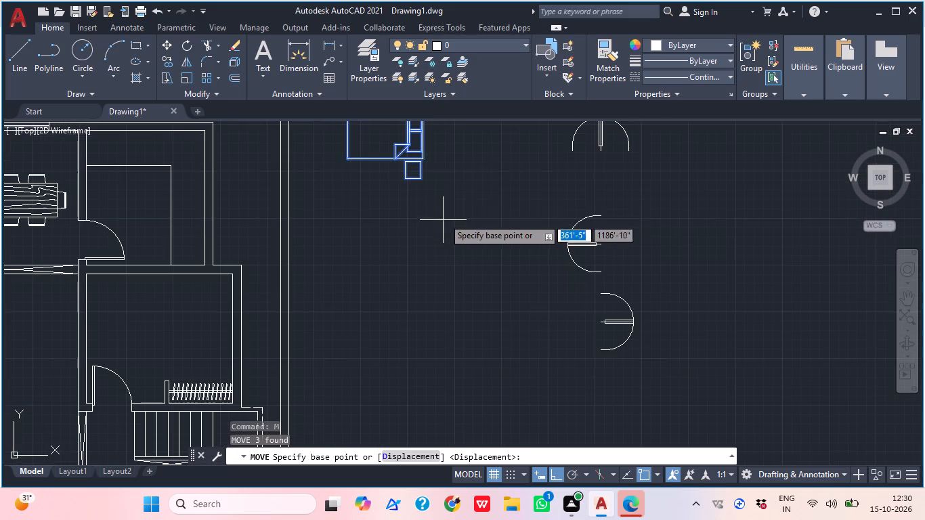
{"action": "middle_click_drag", "start_coordinate": [431, 164], "coordinate": [442, 232]}
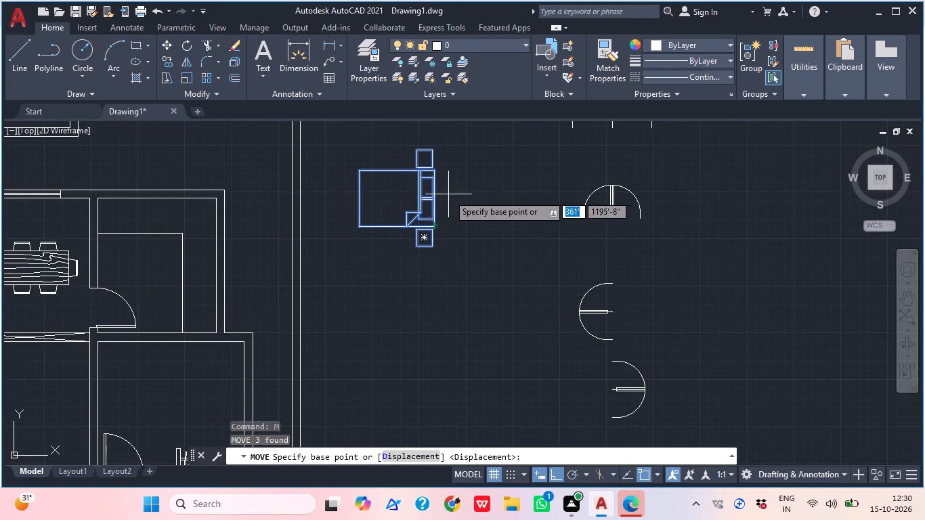
{"action": "scroll", "coordinate": [432, 197], "scroll_direction": "up", "scroll_amount": 2}
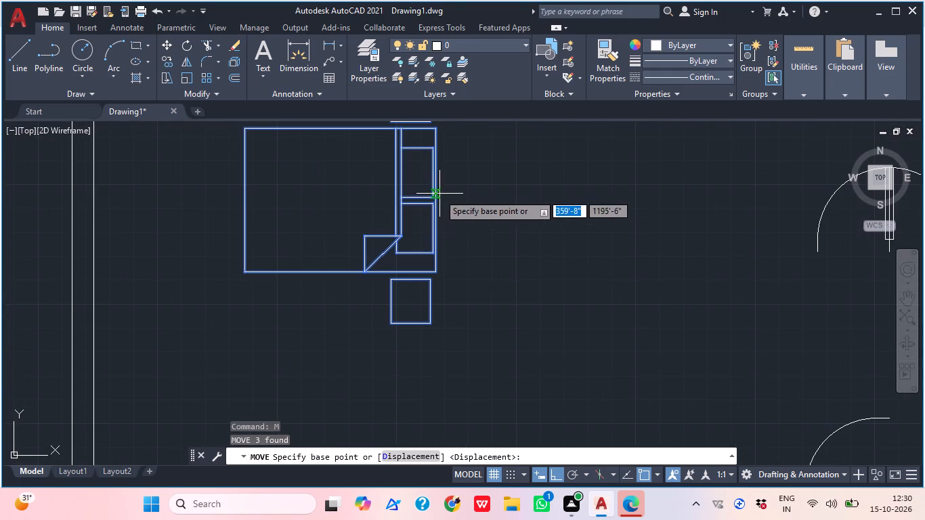
{"action": "left_click", "coordinate": [437, 203]}
{"action": "scroll", "coordinate": [537, 167], "scroll_direction": "down", "scroll_amount": 2}
{"action": "middle_click_drag", "start_coordinate": [401, 267], "coordinate": [522, 154]}
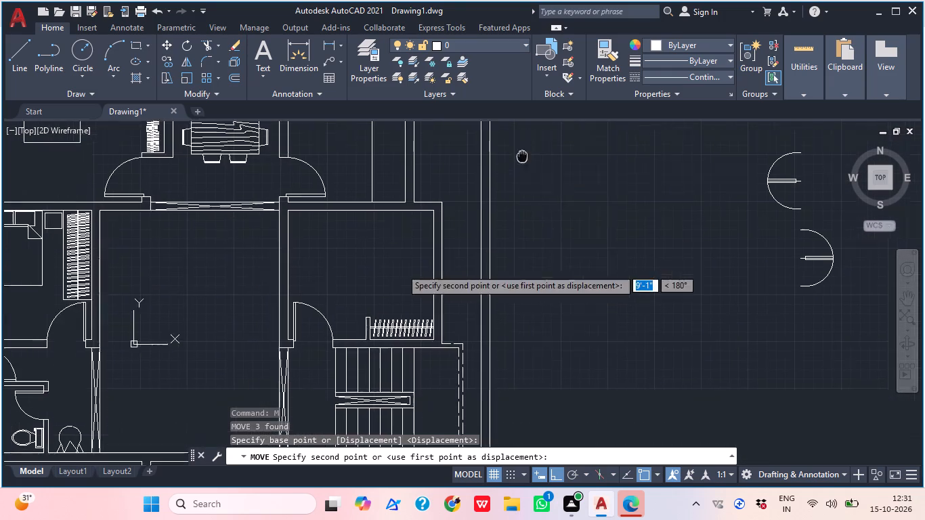
{"action": "middle_click_drag", "start_coordinate": [522, 154], "coordinate": [523, 153]}
{"action": "left_click", "coordinate": [551, 471]}
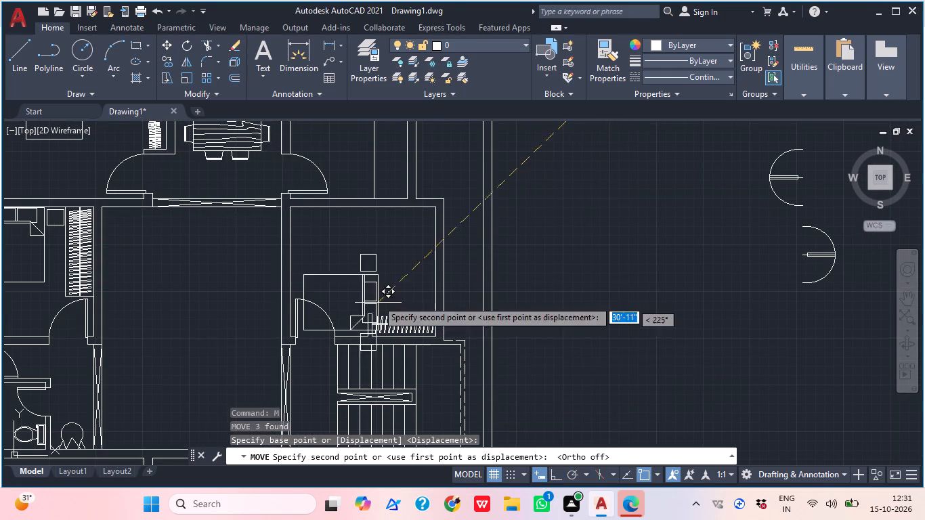
{"action": "scroll", "coordinate": [431, 256], "scroll_direction": "up", "scroll_amount": 2}
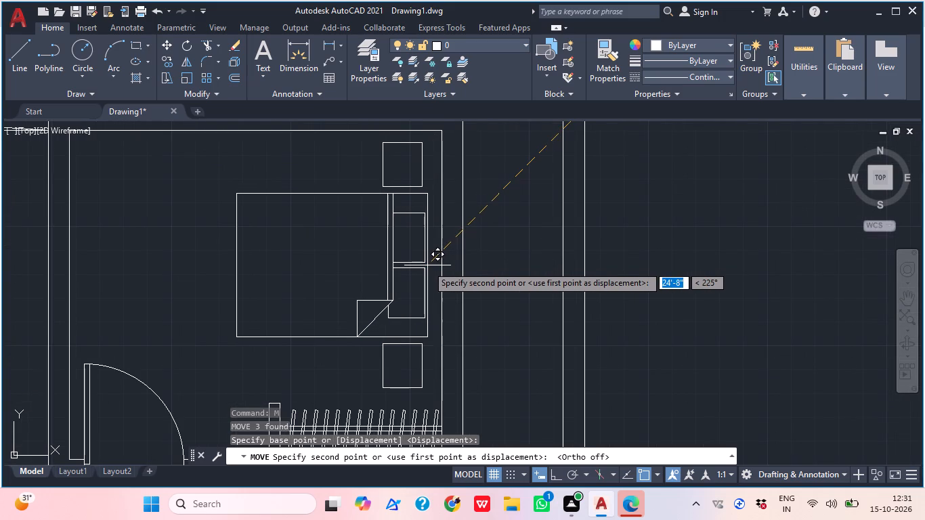
{"action": "left_click", "coordinate": [433, 265]}
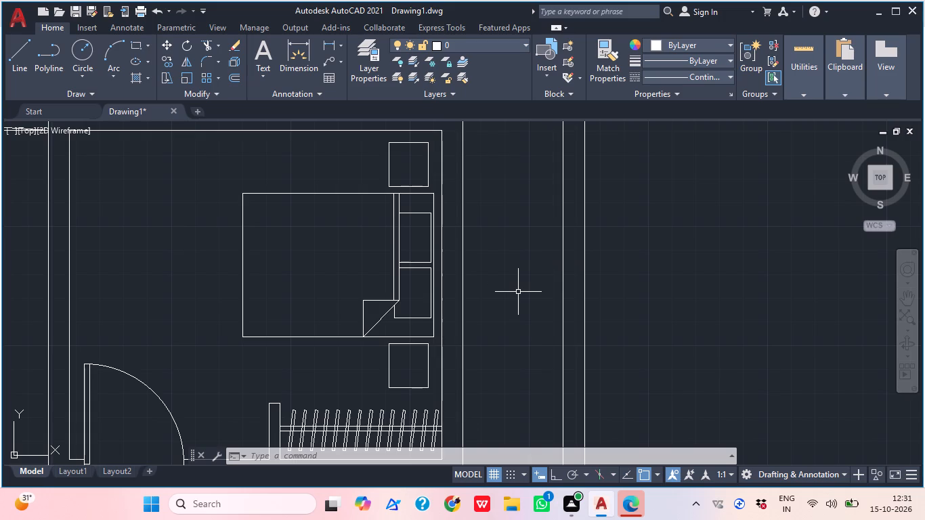
Copy the bed and side-table group about 25'-0" south into the room below the staircase, against its east wall.
{"action": "middle_click_drag", "start_coordinate": [555, 305], "coordinate": [628, 228]}
{"action": "scroll", "coordinate": [582, 266], "scroll_direction": "down", "scroll_amount": 1}
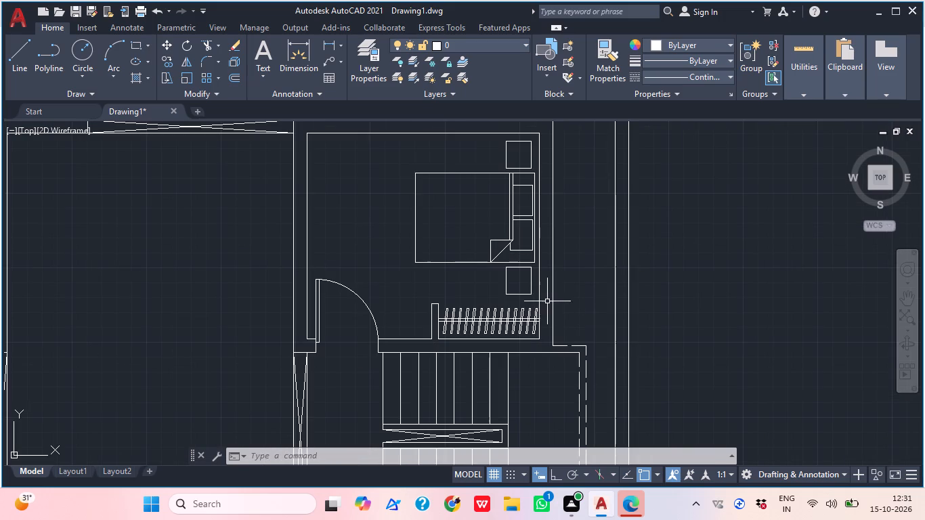
{"action": "left_click", "coordinate": [458, 267]}
{"action": "left_click", "coordinate": [407, 236]}
{"action": "scroll", "coordinate": [408, 236], "scroll_direction": "down", "scroll_amount": 3}
{"action": "middle_click_drag", "start_coordinate": [452, 259], "coordinate": [453, 271]}
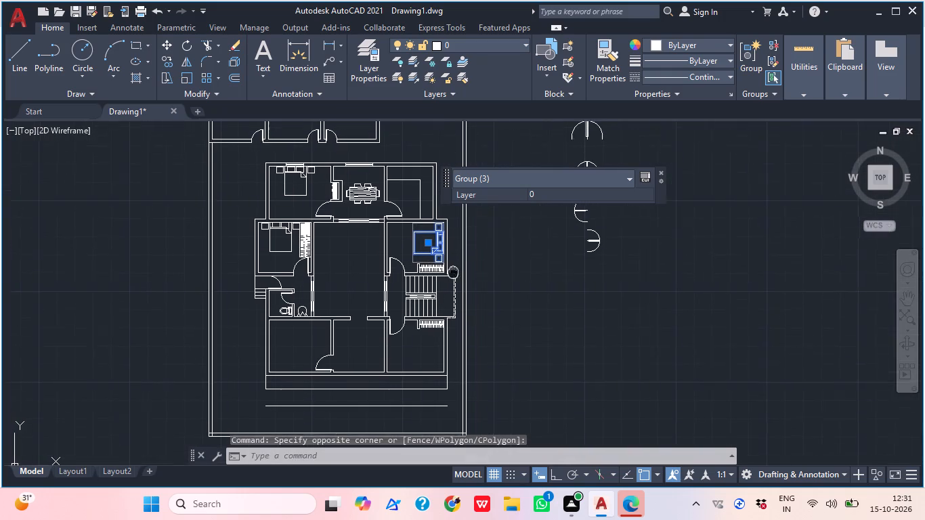
{"action": "middle_click_drag", "start_coordinate": [453, 271], "coordinate": [448, 269]}
{"action": "type", "text": "COP"}
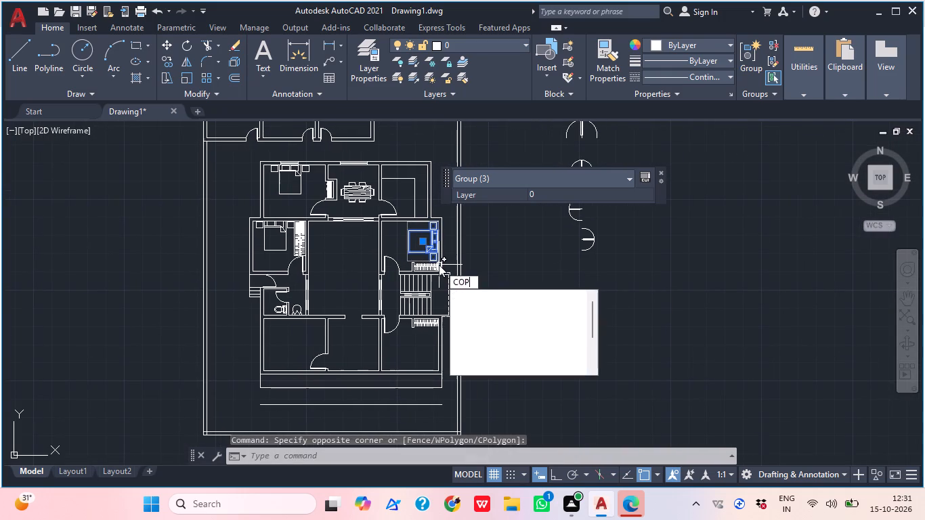
{"action": "key", "text": "space"}
{"action": "scroll", "coordinate": [455, 213], "scroll_direction": "up", "scroll_amount": 2}
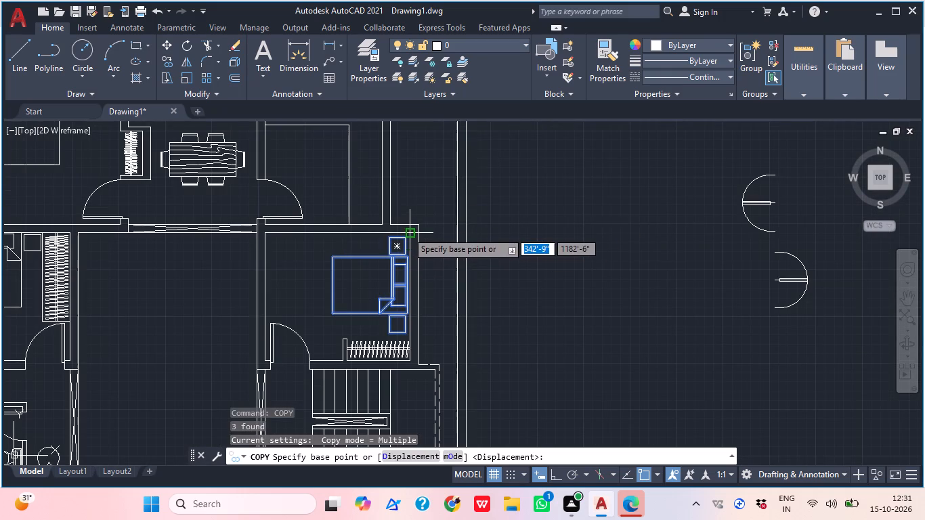
{"action": "left_click", "coordinate": [407, 232]}
{"action": "scroll", "coordinate": [490, 137], "scroll_direction": "down", "scroll_amount": 3}
{"action": "scroll", "coordinate": [466, 234], "scroll_direction": "up", "scroll_amount": 3}
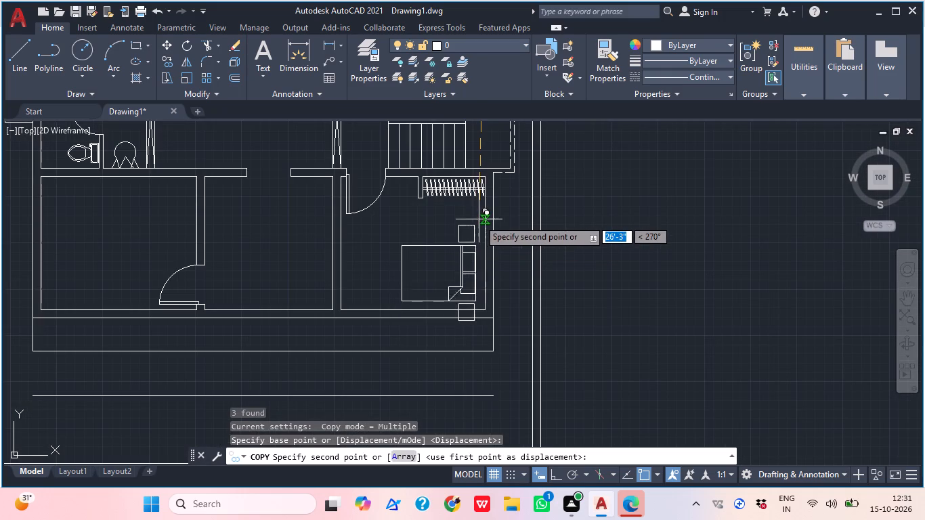
{"action": "scroll", "coordinate": [483, 202], "scroll_direction": "up", "scroll_amount": 1}
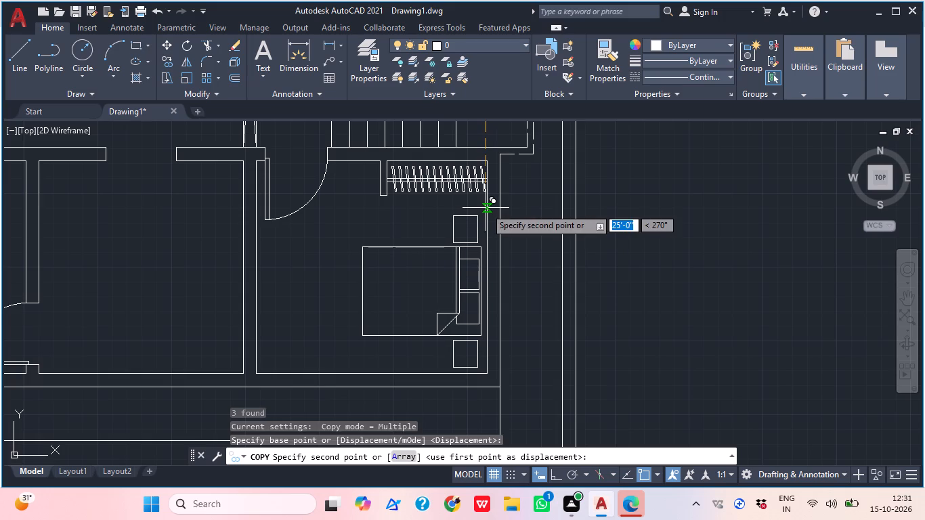
{"action": "left_click", "coordinate": [486, 208]}
{"action": "key", "text": "Escape"}
Turn on Ortho and move the bed group in the room below the staircase about 8" north along the east wall.
{"action": "scroll", "coordinate": [540, 265], "scroll_direction": "down", "scroll_amount": 2}
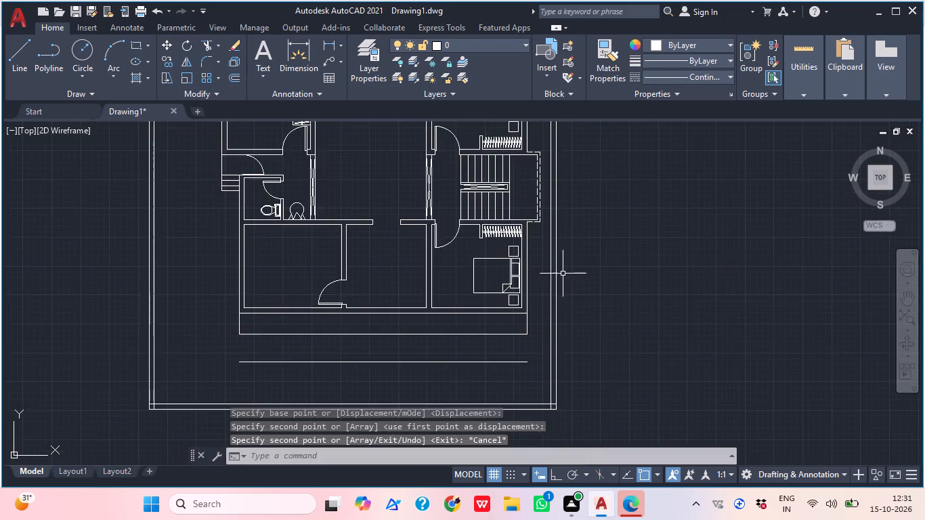
{"action": "middle_click_drag", "start_coordinate": [561, 282], "coordinate": [527, 357]}
{"action": "scroll", "coordinate": [514, 322], "scroll_direction": "up", "scroll_amount": 2}
{"action": "middle_click_drag", "start_coordinate": [521, 316], "coordinate": [547, 278]}
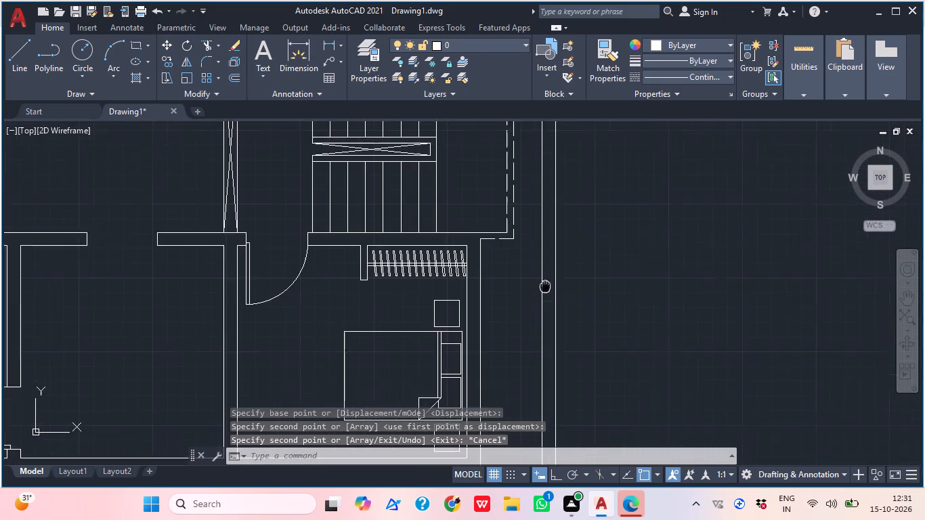
{"action": "middle_click_drag", "start_coordinate": [547, 278], "coordinate": [548, 106]}
{"action": "left_click", "coordinate": [413, 239]}
{"action": "left_click", "coordinate": [403, 228]}
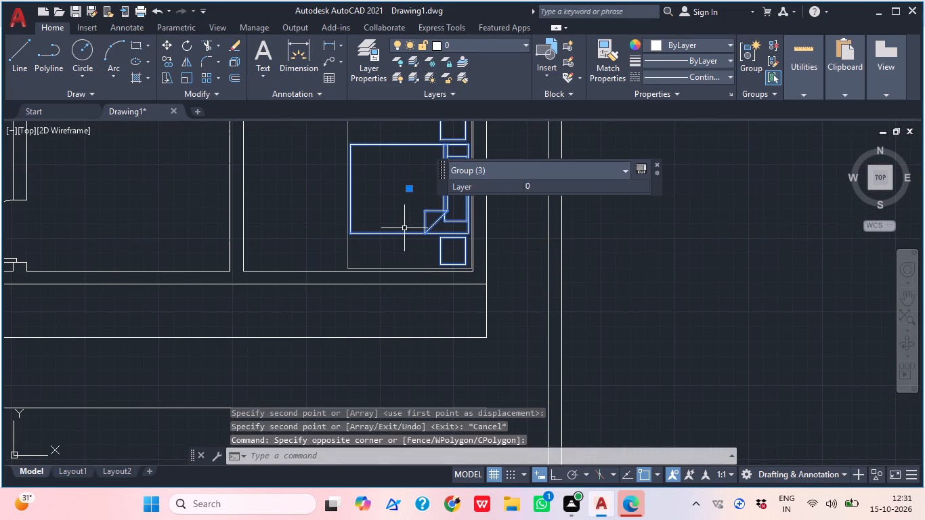
{"action": "type", "text": "M"}
{"action": "key", "text": "space"}
{"action": "middle_click_drag", "start_coordinate": [451, 242], "coordinate": [421, 320]}
{"action": "scroll", "coordinate": [430, 196], "scroll_direction": "up", "scroll_amount": 2}
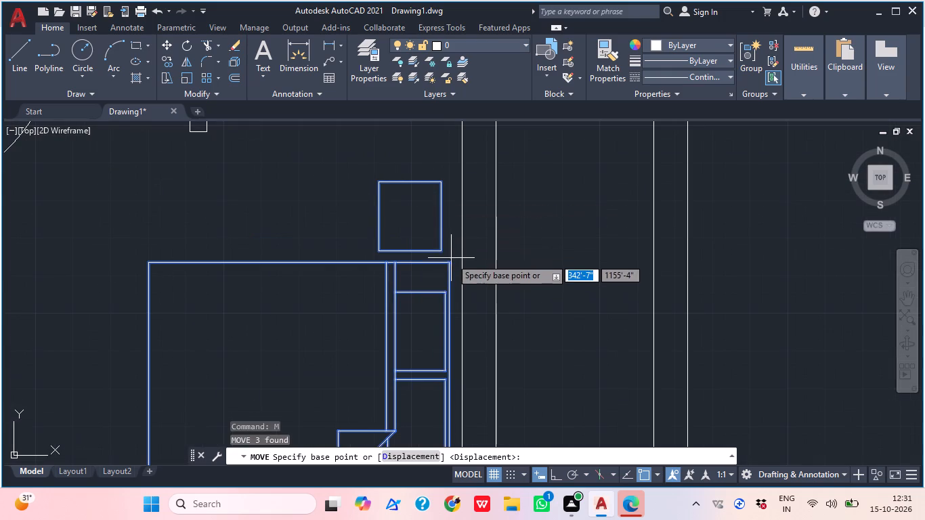
{"action": "left_click", "coordinate": [449, 262]}
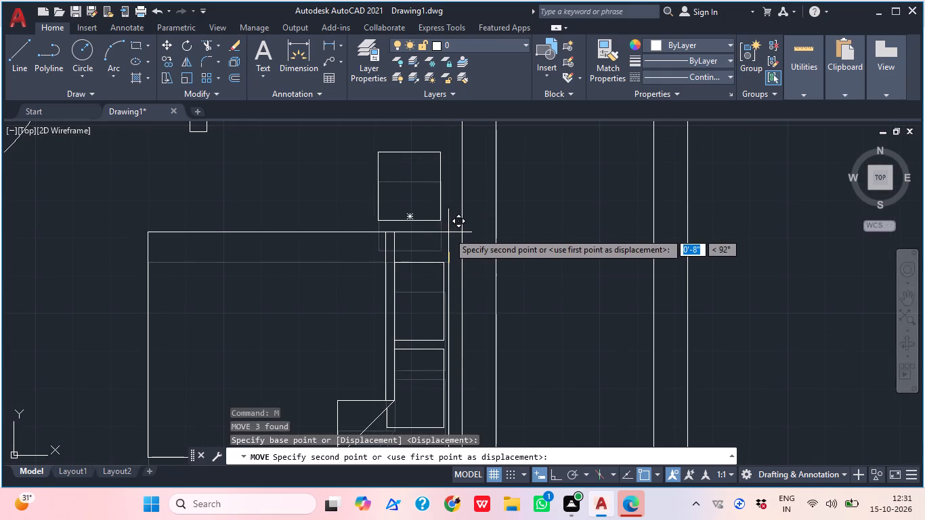
{"action": "left_click", "coordinate": [556, 471]}
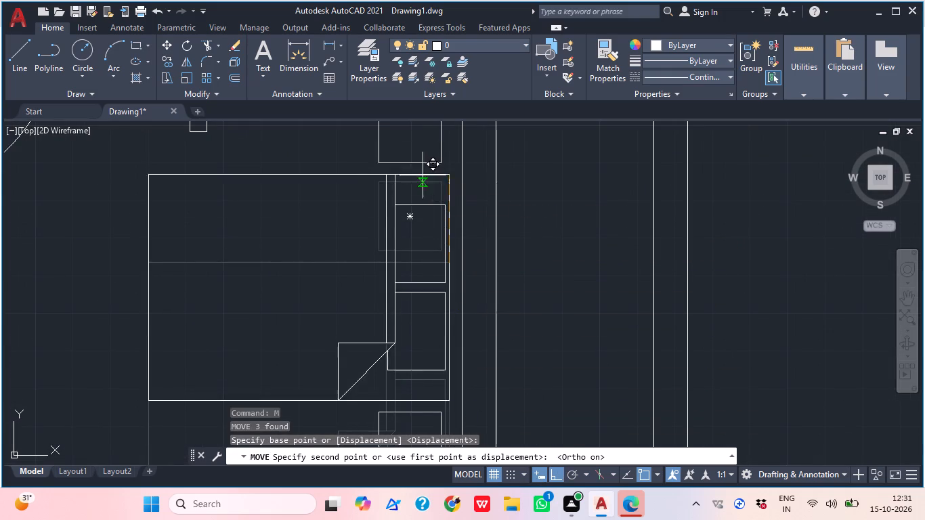
{"action": "scroll", "coordinate": [436, 202], "scroll_direction": "down", "scroll_amount": 1}
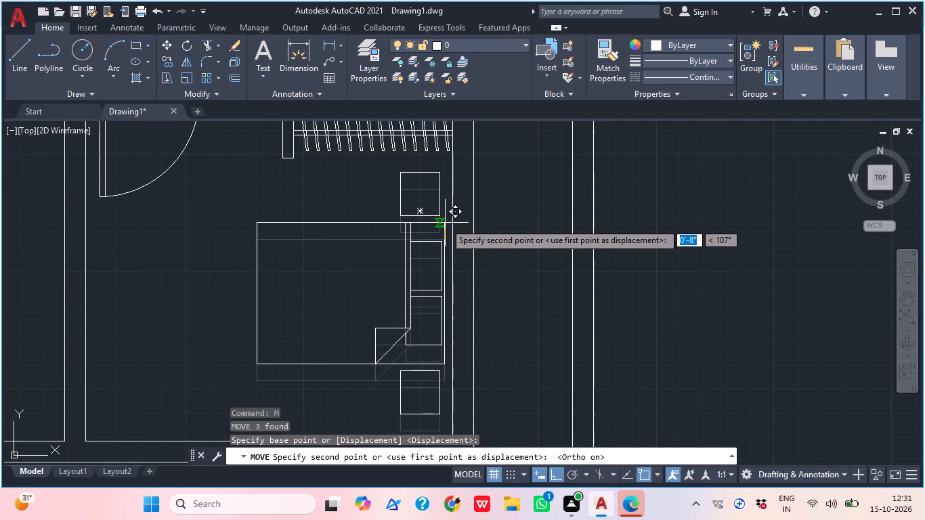
{"action": "left_click", "coordinate": [442, 219]}
{"action": "scroll", "coordinate": [484, 213], "scroll_direction": "down", "scroll_amount": 2}
Draw a narrow U-shaped outline in the room south of the toilet, about 7" wide and open at the top, its east side about 3'-9" long.
{"action": "middle_click_drag", "start_coordinate": [531, 255], "coordinate": [601, 310]}
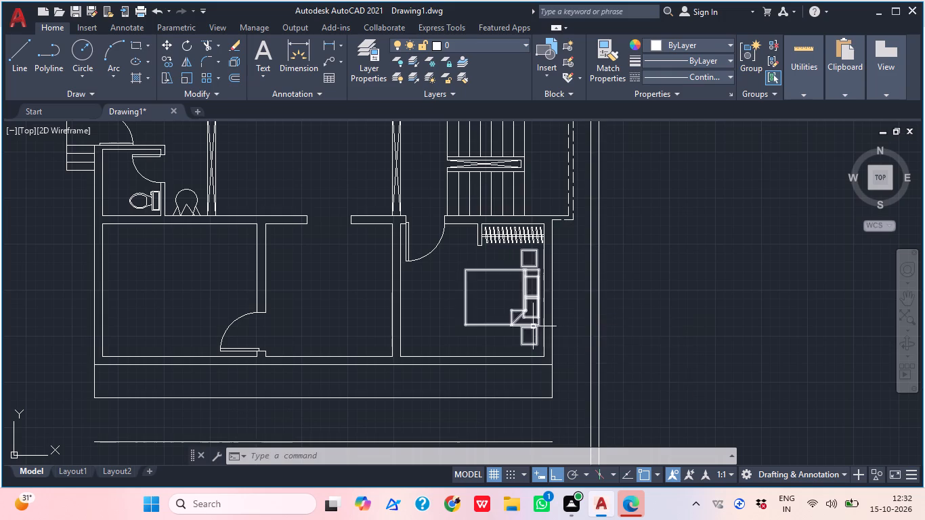
{"action": "middle_click_drag", "start_coordinate": [512, 335], "coordinate": [601, 310]}
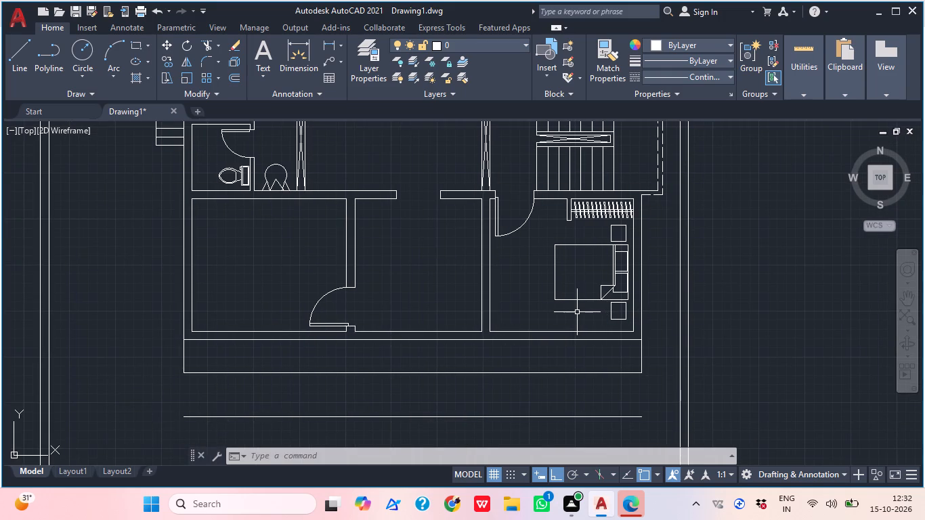
{"action": "middle_click_drag", "start_coordinate": [286, 308], "coordinate": [339, 335]}
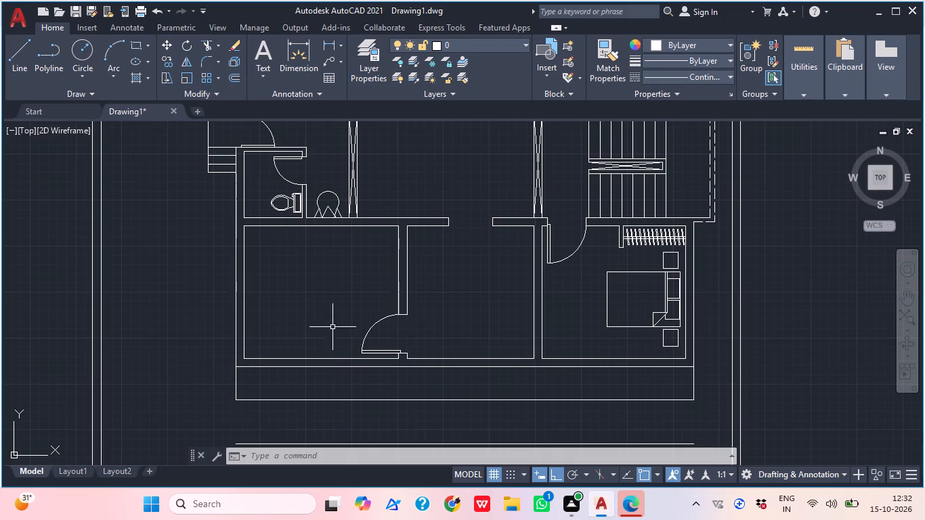
{"action": "middle_click_drag", "start_coordinate": [314, 312], "coordinate": [340, 343]}
{"action": "type", "text": "L"}
{"action": "key", "text": "space"}
{"action": "scroll", "coordinate": [359, 261], "scroll_direction": "up", "scroll_amount": 1}
{"action": "middle_click_drag", "start_coordinate": [374, 271], "coordinate": [408, 278]}
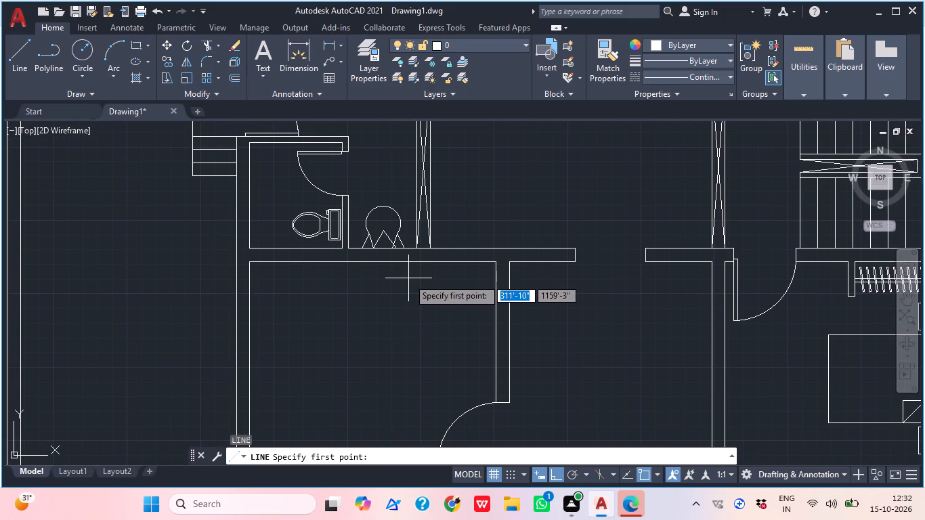
{"action": "scroll", "coordinate": [402, 283], "scroll_direction": "up", "scroll_amount": 1}
{"action": "middle_click_drag", "start_coordinate": [391, 282], "coordinate": [423, 255]}
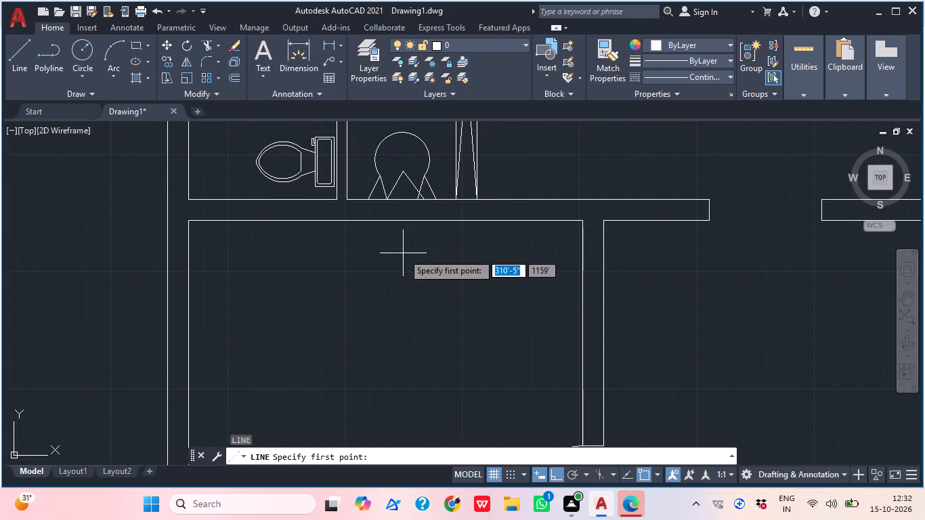
{"action": "scroll", "coordinate": [412, 253], "scroll_direction": "down", "scroll_amount": 2}
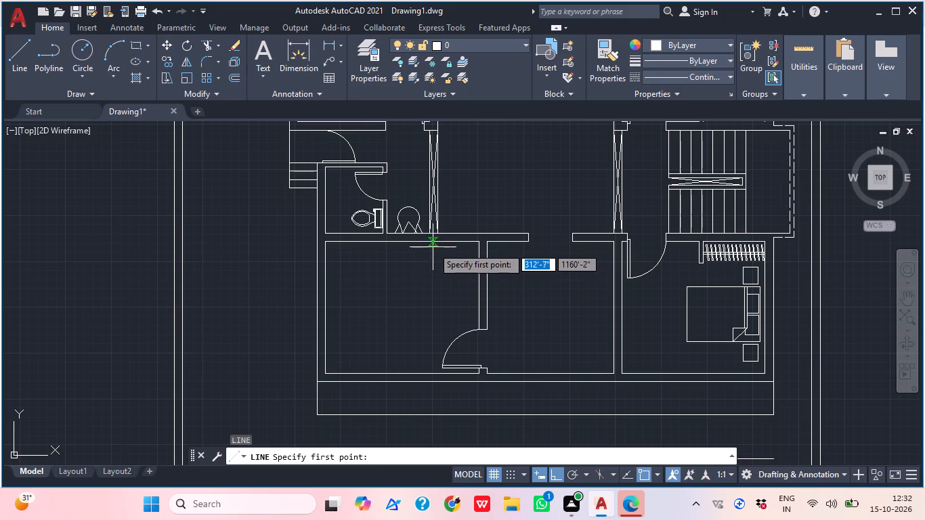
{"action": "scroll", "coordinate": [428, 248], "scroll_direction": "up", "scroll_amount": 2}
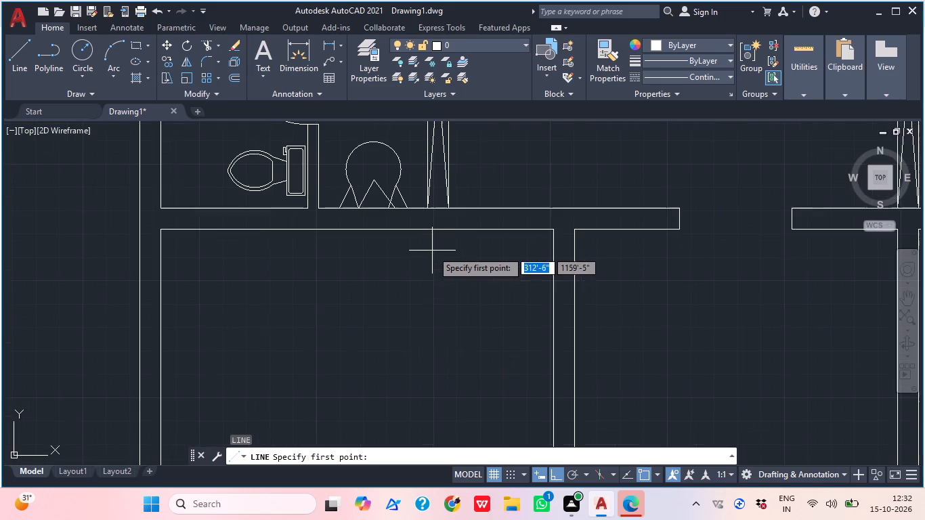
{"action": "left_click", "coordinate": [422, 249]}
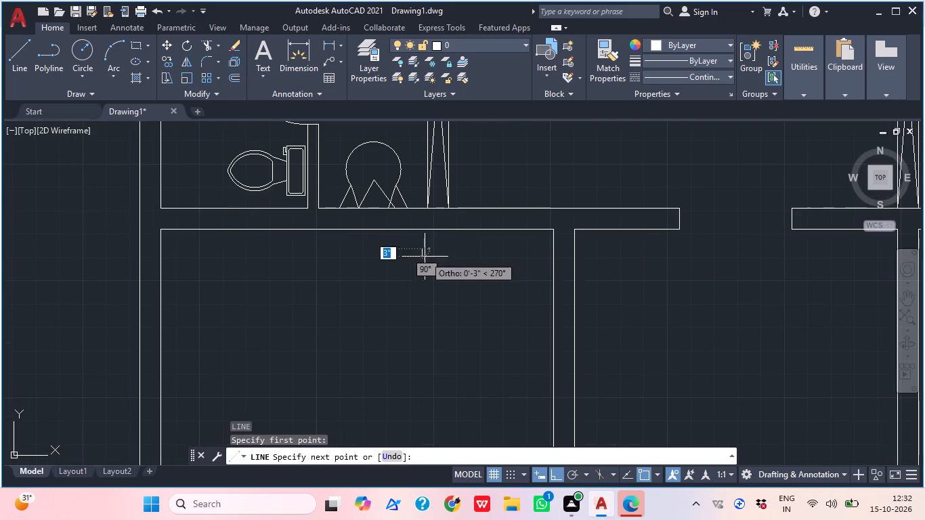
{"action": "scroll", "coordinate": [425, 269], "scroll_direction": "down", "scroll_amount": 1}
{"action": "left_click", "coordinate": [431, 319]}
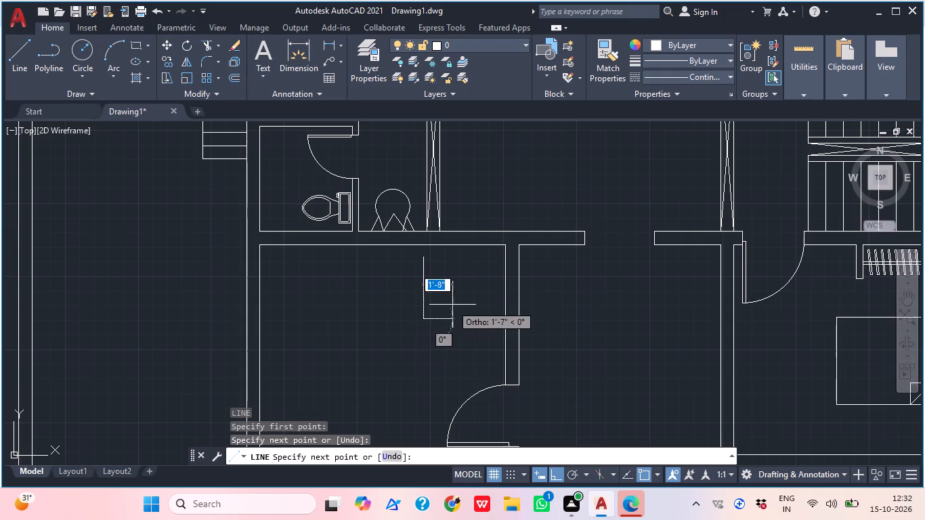
{"action": "scroll", "coordinate": [432, 318], "scroll_direction": "up", "scroll_amount": 2}
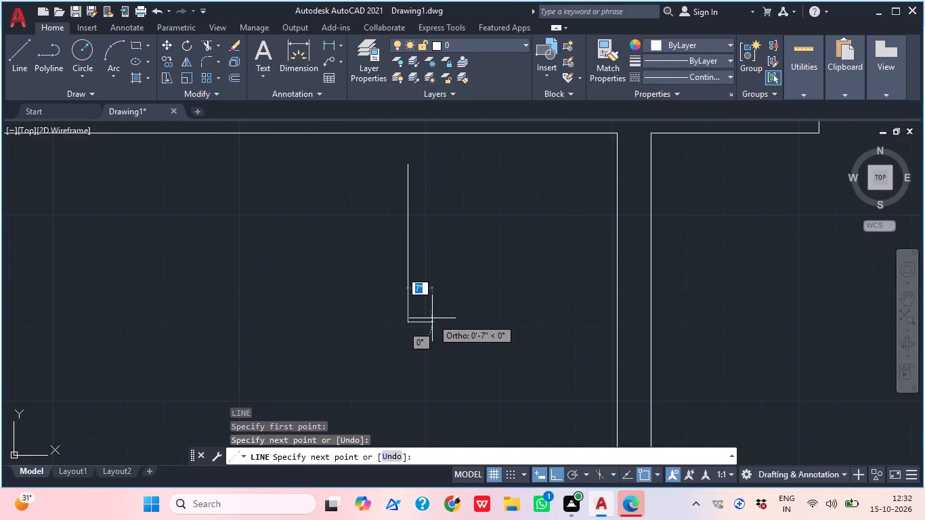
{"action": "scroll", "coordinate": [431, 318], "scroll_direction": "up", "scroll_amount": 1}
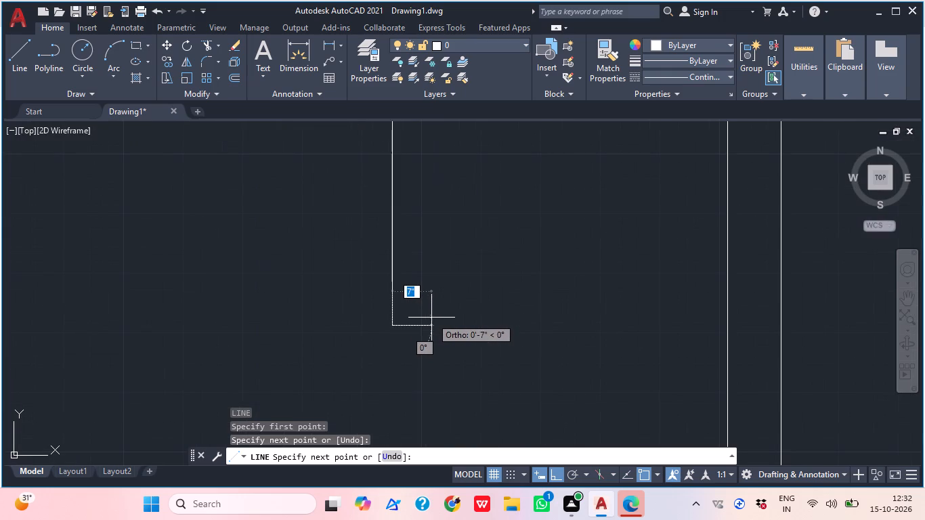
{"action": "left_click", "coordinate": [433, 324]}
{"action": "middle_click_drag", "start_coordinate": [432, 365], "coordinate": [425, 404]}
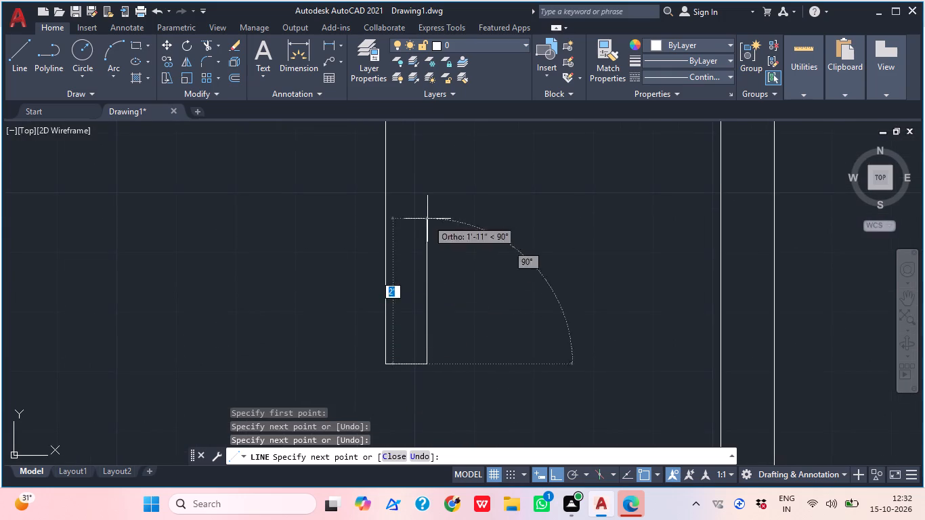
{"action": "middle_click_drag", "start_coordinate": [425, 142], "coordinate": [416, 303]}
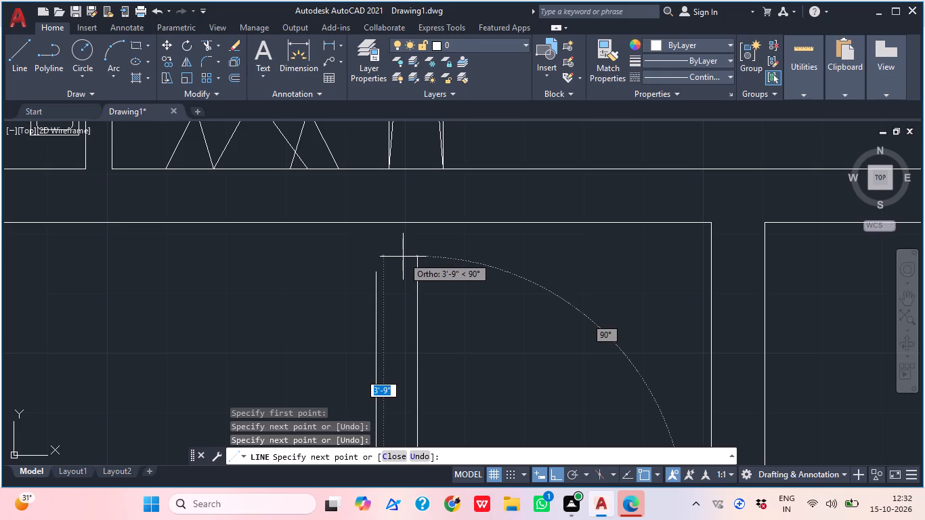
{"action": "left_click", "coordinate": [403, 257]}
{"action": "middle_click_drag", "start_coordinate": [423, 253], "coordinate": [494, 255]}
{"action": "key", "text": "Escape"}
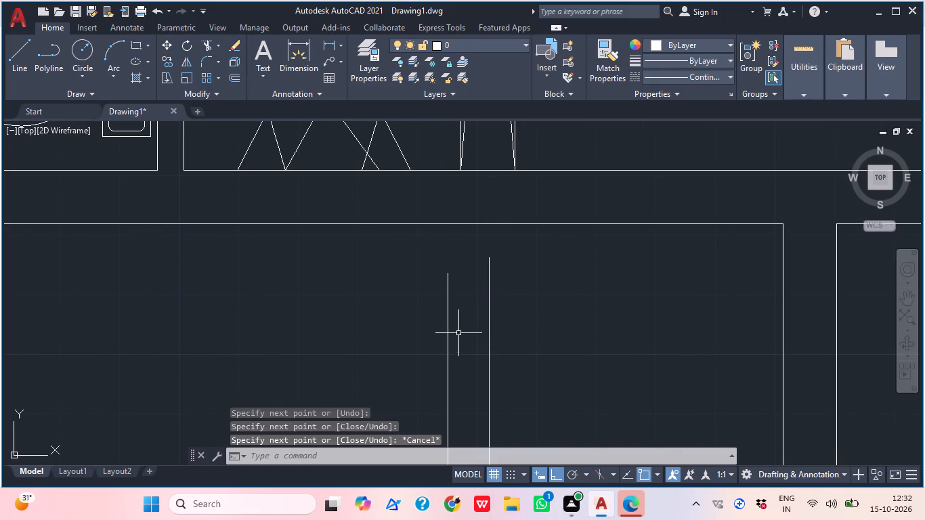
Draw a line from the U-shaped outline's inner top end west to near the room's west wall, then about 4' south.
{"action": "scroll", "coordinate": [484, 322], "scroll_direction": "down", "scroll_amount": 2}
{"action": "middle_click_drag", "start_coordinate": [511, 324], "coordinate": [540, 302]}
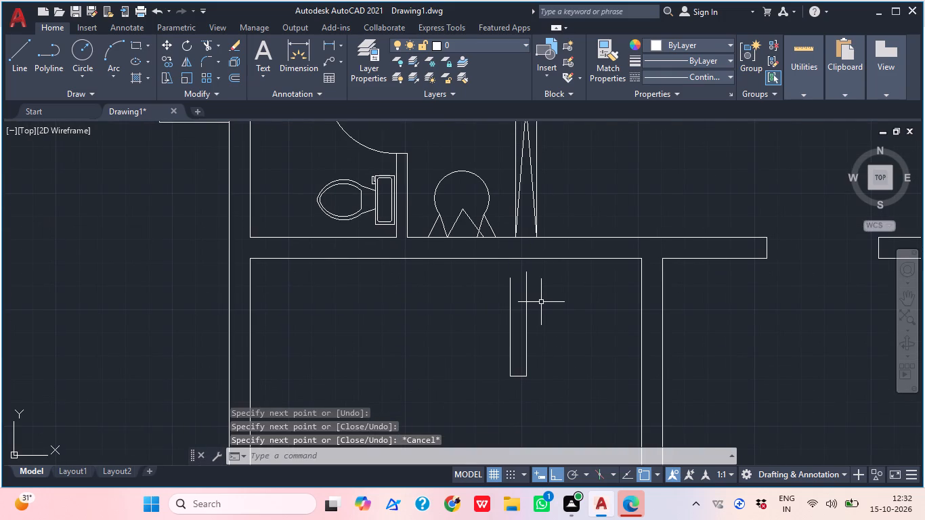
{"action": "type", "text": "L"}
{"action": "key", "text": "space"}
{"action": "scroll", "coordinate": [255, 287], "scroll_direction": "up", "scroll_amount": 1}
{"action": "middle_click_drag", "start_coordinate": [259, 282], "coordinate": [299, 277]}
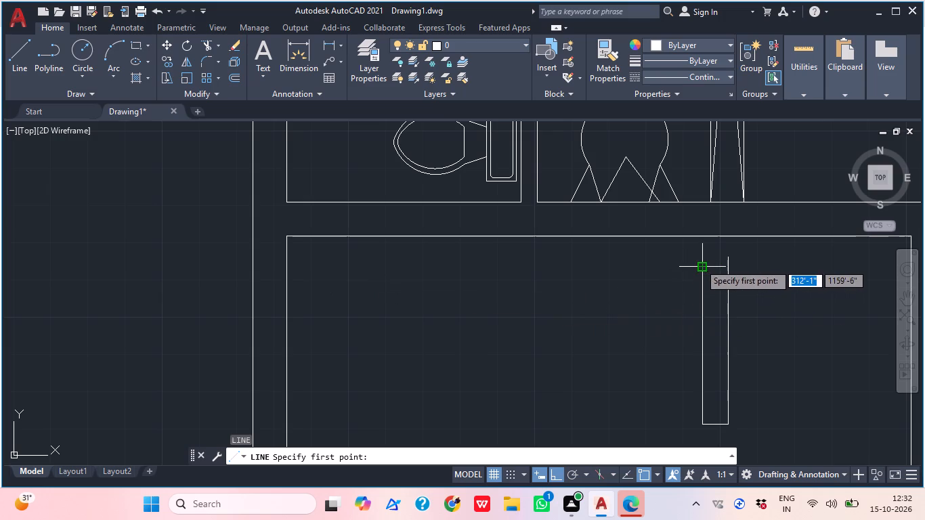
{"action": "scroll", "coordinate": [331, 270], "scroll_direction": "down", "scroll_amount": 1}
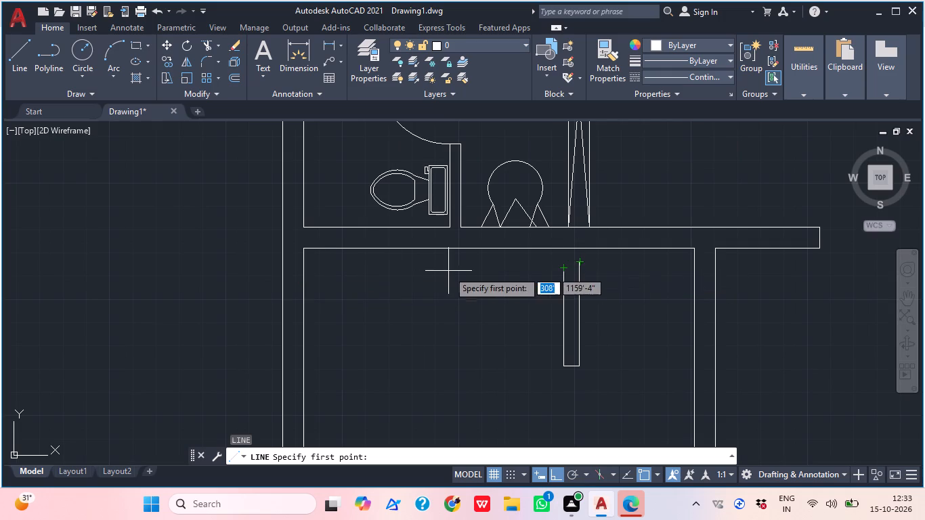
{"action": "left_click", "coordinate": [566, 267]}
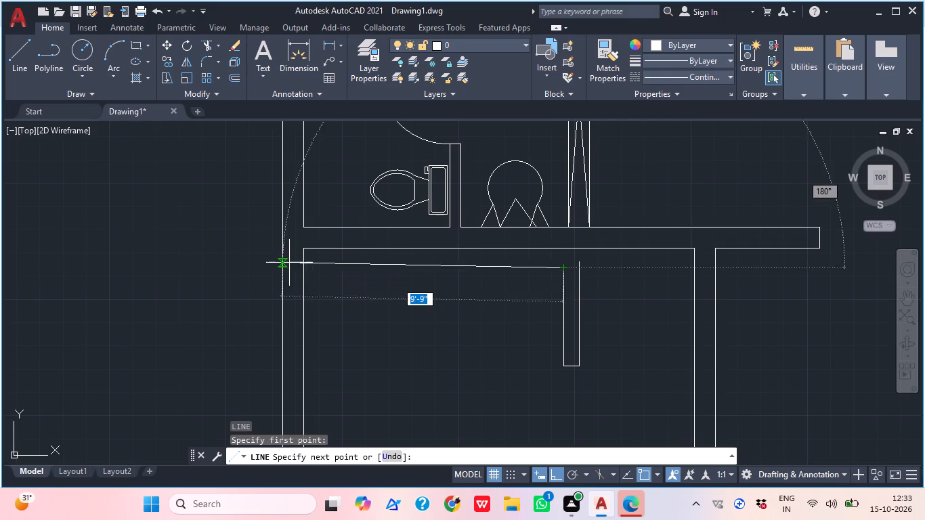
{"action": "left_click", "coordinate": [319, 269]}
{"action": "middle_click_drag", "start_coordinate": [324, 334], "coordinate": [325, 278]}
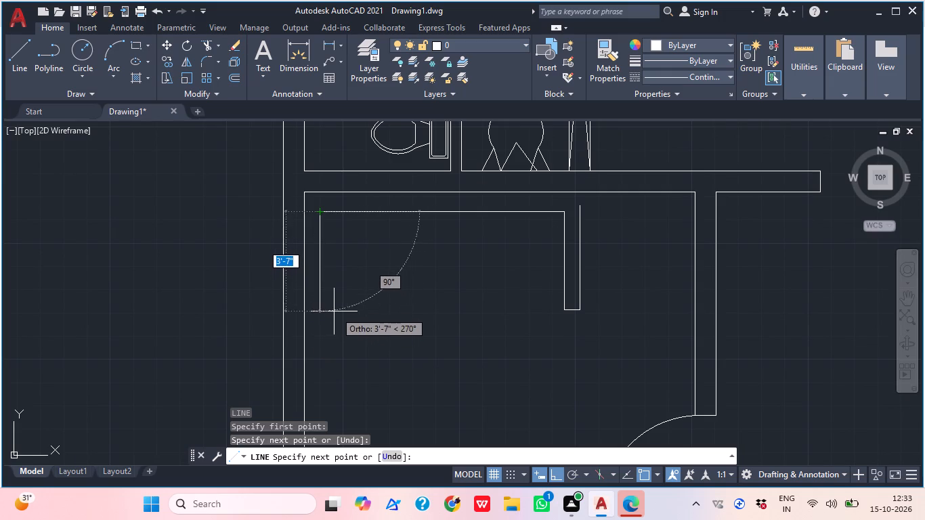
{"action": "left_click", "coordinate": [324, 325]}
{"action": "middle_click_drag", "start_coordinate": [389, 248], "coordinate": [393, 234]}
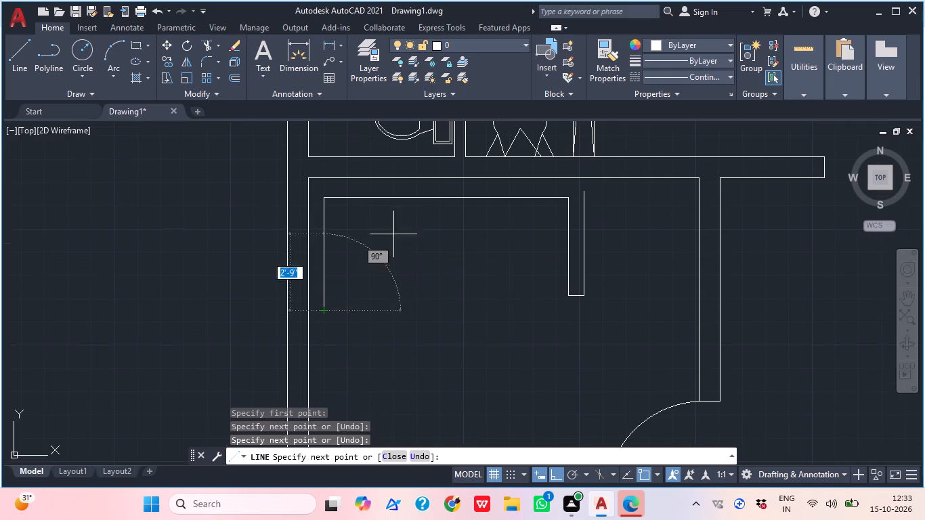
{"action": "middle_click_drag", "start_coordinate": [345, 328], "coordinate": [377, 352]}
{"action": "key", "text": "Escape"}
{"action": "middle_click_drag", "start_coordinate": [366, 395], "coordinate": [368, 386]}
{"action": "middle_click_drag", "start_coordinate": [411, 320], "coordinate": [381, 399]}
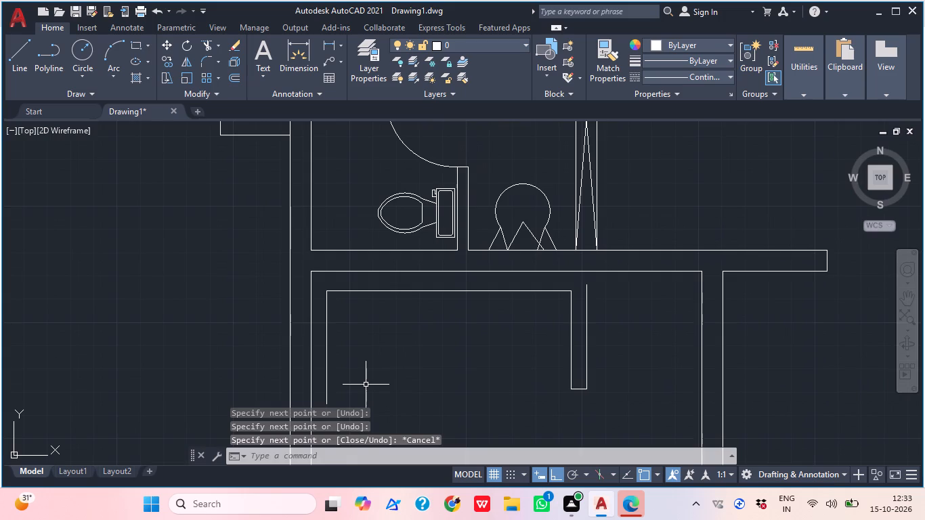
Fillet the northwest corner of the new outline south of the toilet with a 5" radius.
{"action": "key", "text": "f"}
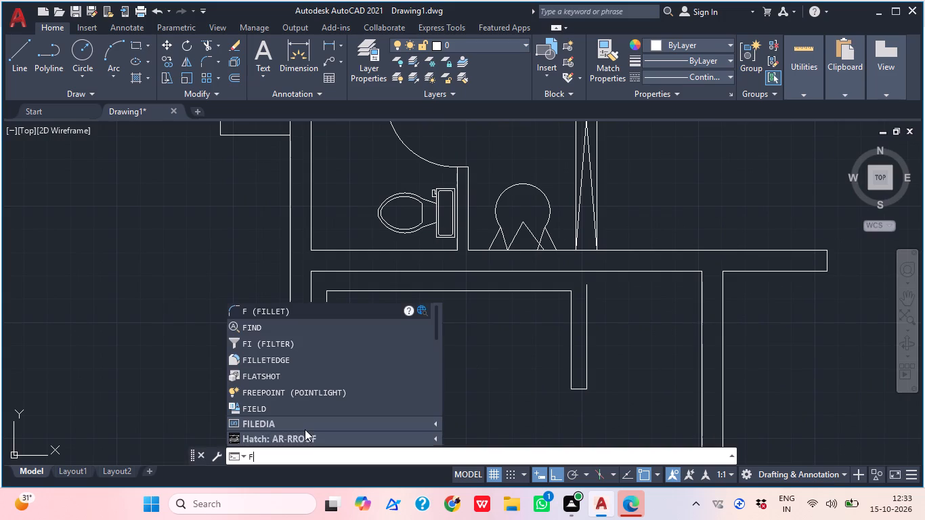
{"action": "left_click", "coordinate": [280, 309]}
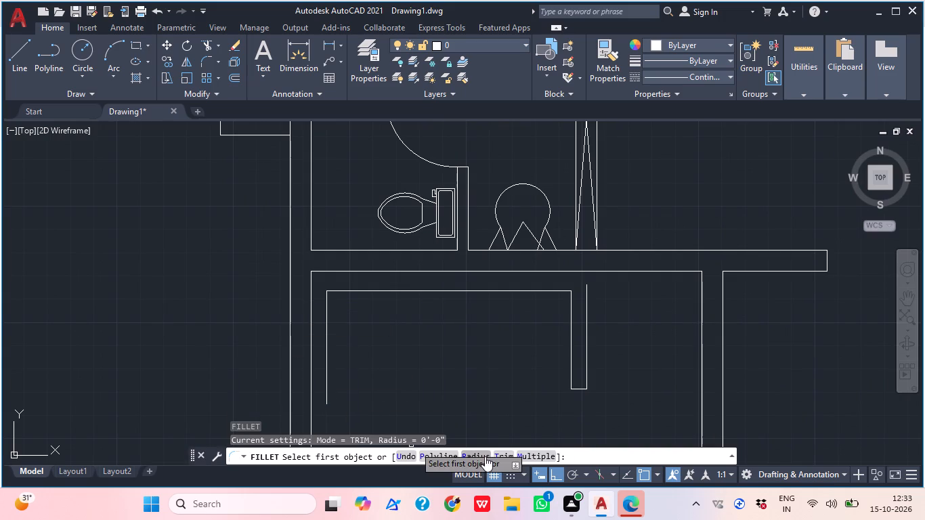
{"action": "left_click", "coordinate": [481, 454]}
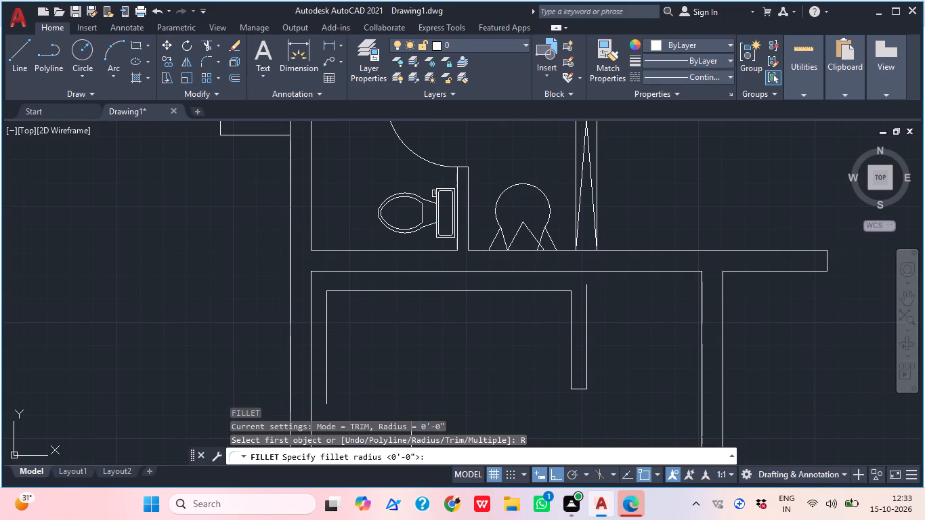
{"action": "type", "text": "5\""}
{"action": "key", "text": "Return"}
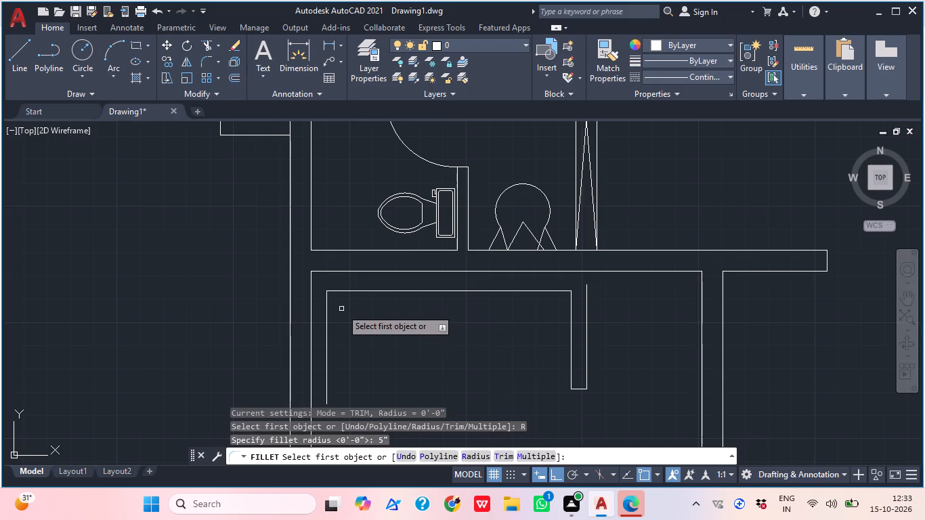
{"action": "left_click", "coordinate": [327, 312]}
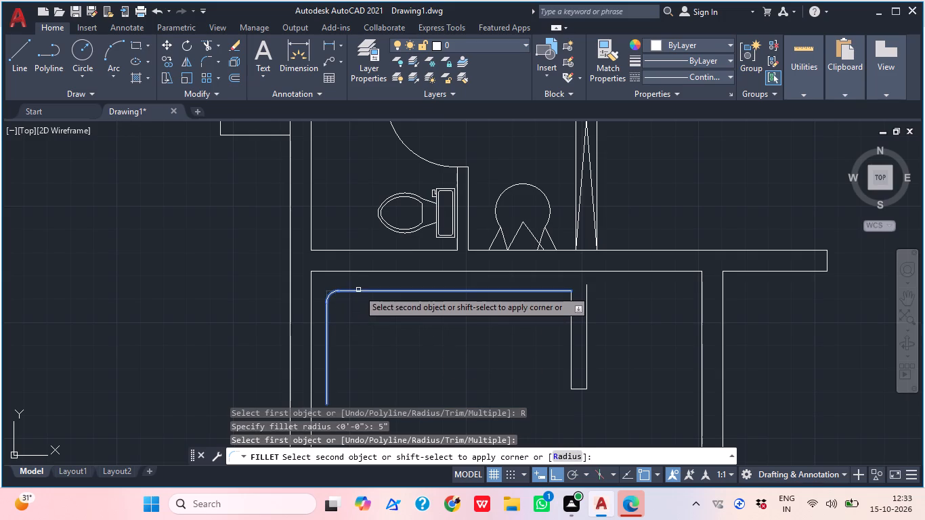
{"action": "left_click", "coordinate": [358, 290]}
{"action": "middle_click_drag", "start_coordinate": [377, 351], "coordinate": [374, 380]}
{"action": "scroll", "coordinate": [371, 366], "scroll_direction": "down", "scroll_amount": 1}
{"action": "middle_click_drag", "start_coordinate": [441, 383], "coordinate": [380, 303]}
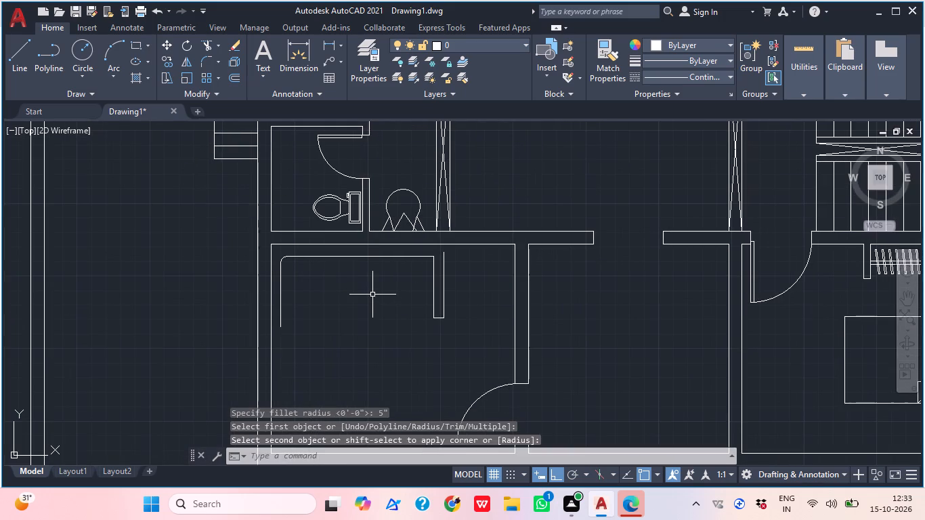
Fillet the outline's northeast corner, where the north line meets the narrow U's inner side, with a 9" radius.
{"action": "middle_click_drag", "start_coordinate": [431, 282], "coordinate": [422, 287]}
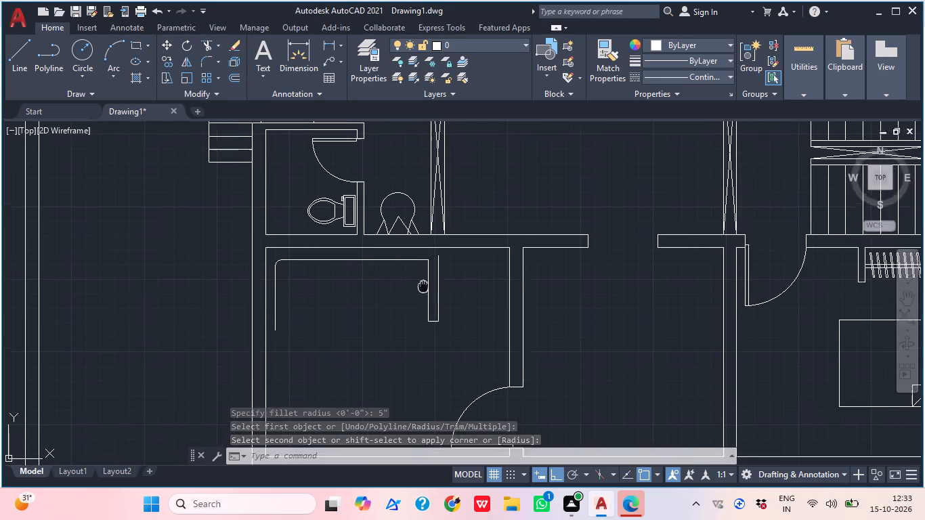
{"action": "middle_click_drag", "start_coordinate": [422, 287], "coordinate": [377, 296]}
{"action": "key", "text": "space"}
{"action": "key", "text": "space"}
{"action": "key", "text": "space"}
{"action": "key", "text": "space"}
{"action": "key", "text": "space"}
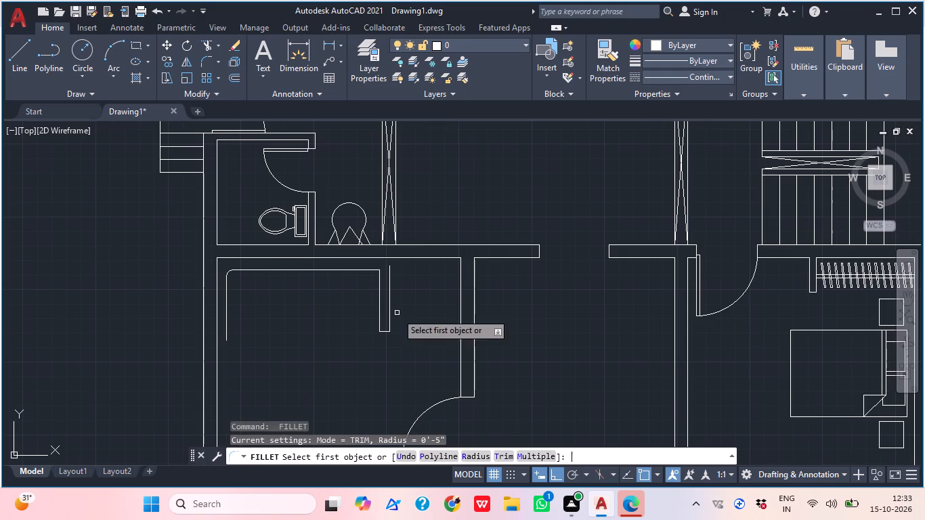
{"action": "left_click", "coordinate": [488, 456]}
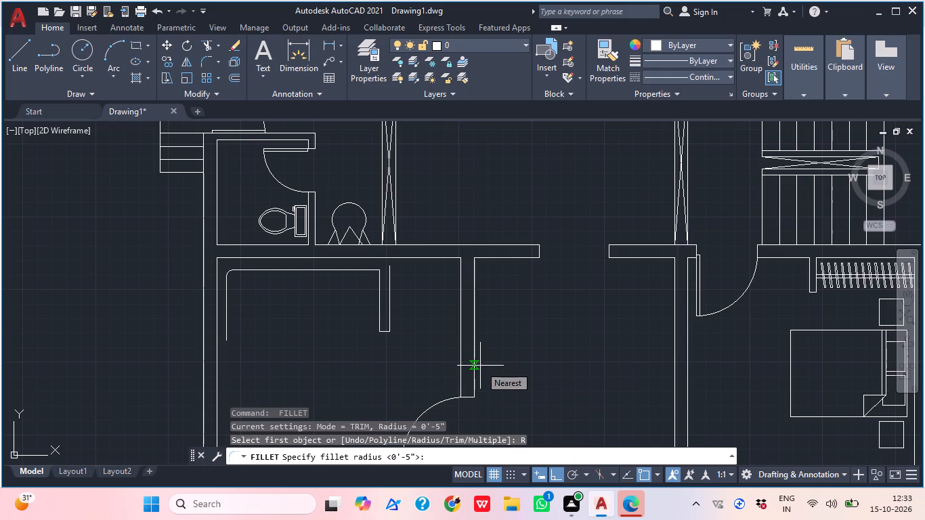
{"action": "type", "text": "9\""}
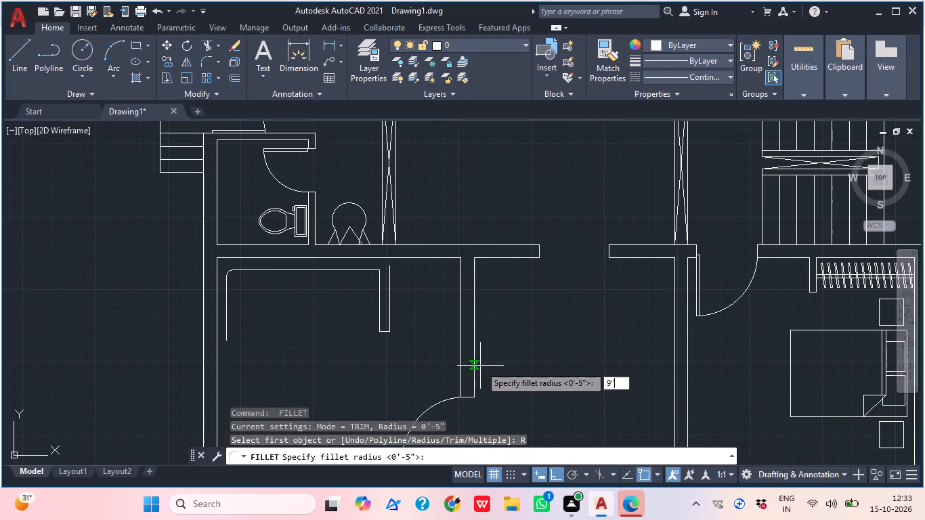
{"action": "key", "text": "Return"}
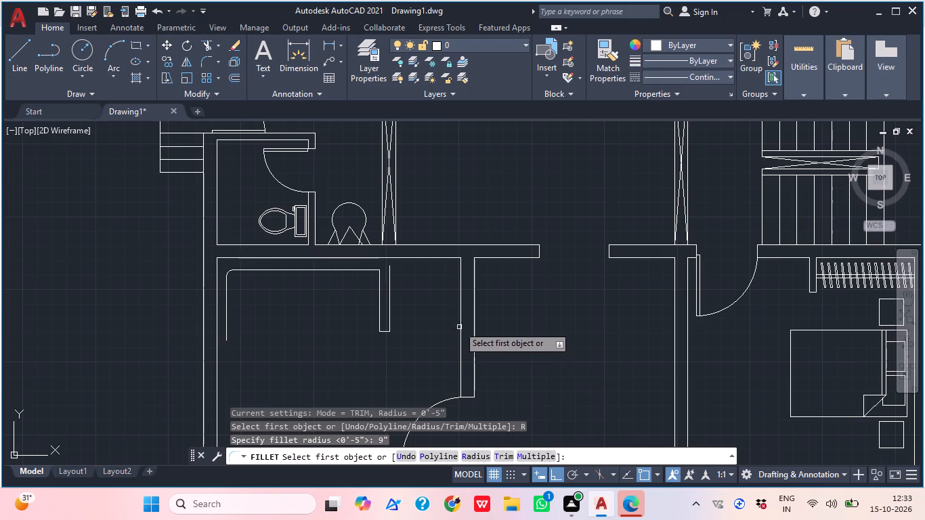
{"action": "scroll", "coordinate": [394, 295], "scroll_direction": "up", "scroll_amount": 2}
{"action": "middle_click_drag", "start_coordinate": [369, 300], "coordinate": [373, 357]}
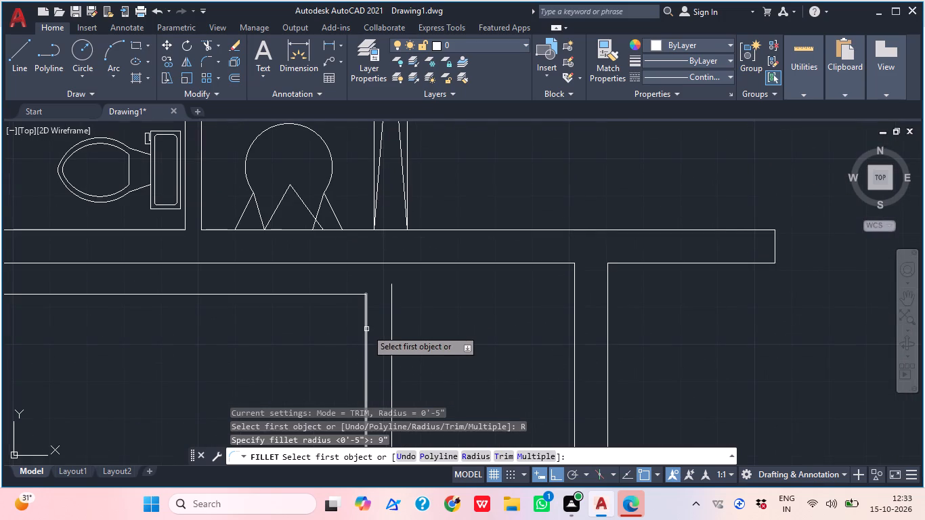
{"action": "left_click", "coordinate": [366, 314]}
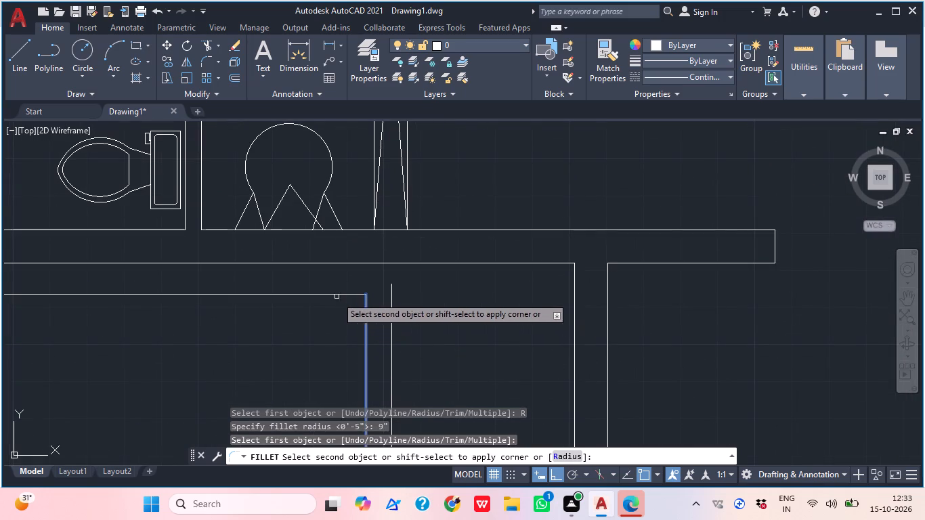
{"action": "left_click", "coordinate": [330, 293]}
{"action": "scroll", "coordinate": [408, 324], "scroll_direction": "down", "scroll_amount": 1}
{"action": "middle_click_drag", "start_coordinate": [431, 349], "coordinate": [422, 390]}
{"action": "middle_click_drag", "start_coordinate": [402, 367], "coordinate": [402, 366]}
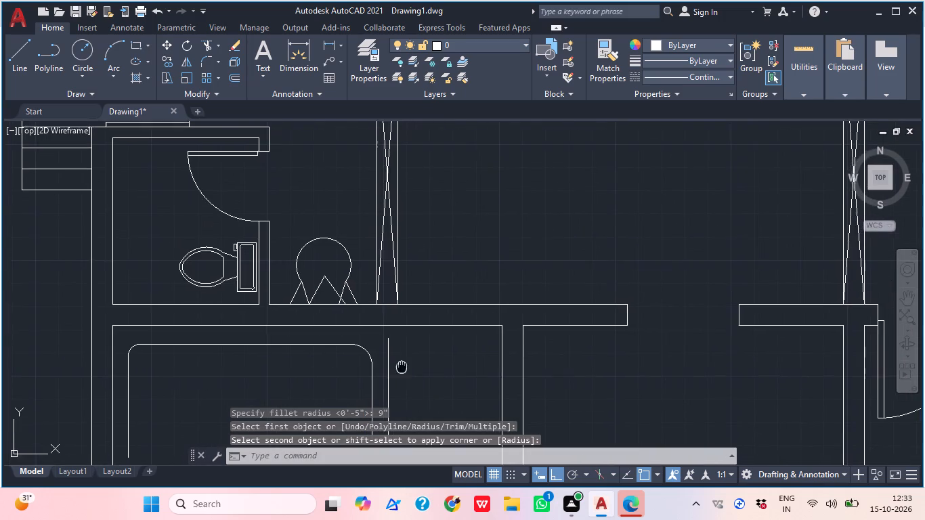
{"action": "middle_click_drag", "start_coordinate": [402, 366], "coordinate": [432, 343]}
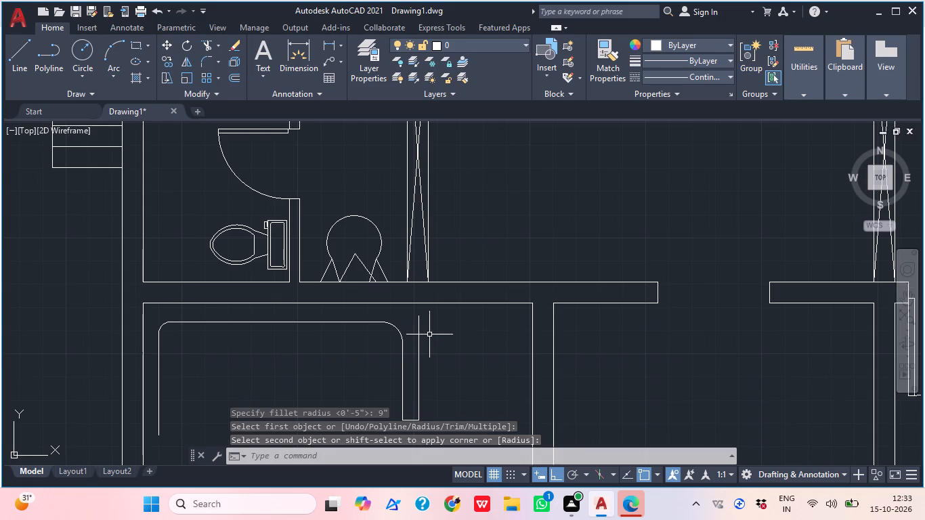
Draw an outer line just inside the room's north wall, about 9' west from above the 9" corner, and about 5'-5" south along the west wall.
{"action": "middle_click_drag", "start_coordinate": [427, 334], "coordinate": [410, 332]}
{"action": "scroll", "coordinate": [414, 333], "scroll_direction": "up", "scroll_amount": 1}
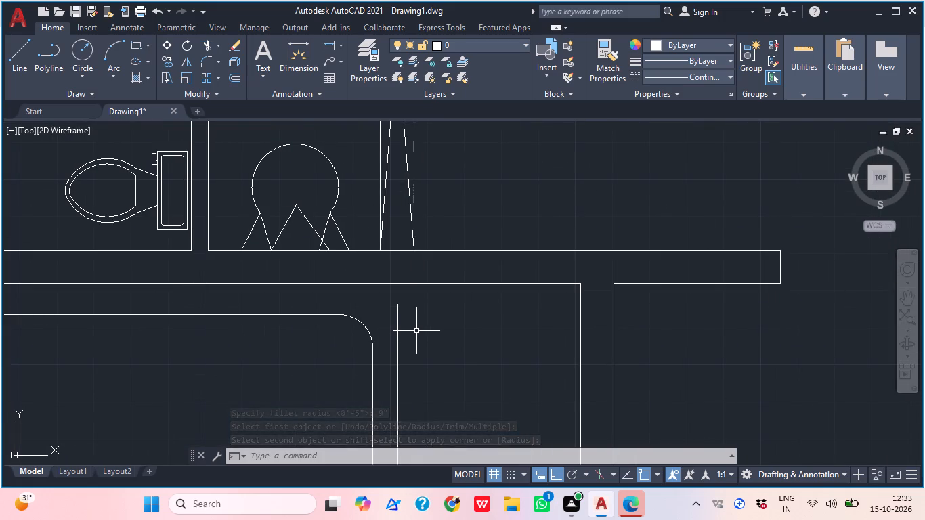
{"action": "middle_click_drag", "start_coordinate": [435, 337], "coordinate": [493, 345]}
{"action": "type", "text": "L"}
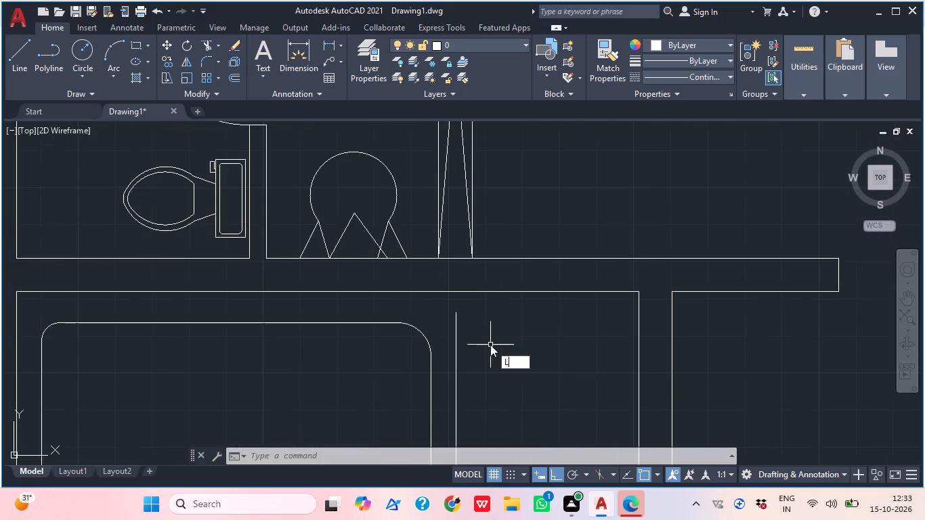
{"action": "key", "text": "space"}
{"action": "scroll", "coordinate": [406, 301], "scroll_direction": "up", "scroll_amount": 1}
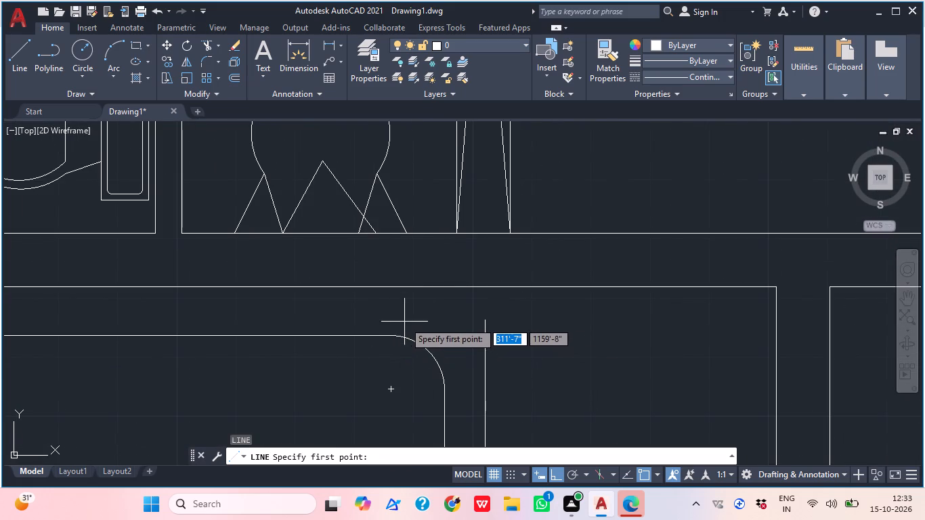
{"action": "left_click", "coordinate": [442, 295]}
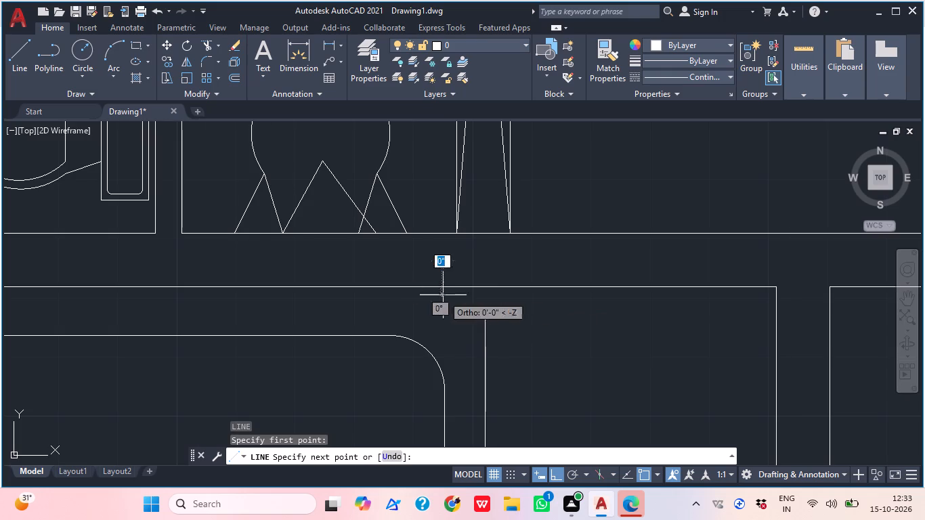
{"action": "middle_click_drag", "start_coordinate": [456, 295], "coordinate": [601, 293]}
{"action": "scroll", "coordinate": [601, 293], "scroll_direction": "up", "scroll_amount": 1}
{"action": "middle_click_drag", "start_coordinate": [332, 287], "coordinate": [573, 265]}
{"action": "scroll", "coordinate": [353, 301], "scroll_direction": "down", "scroll_amount": 2}
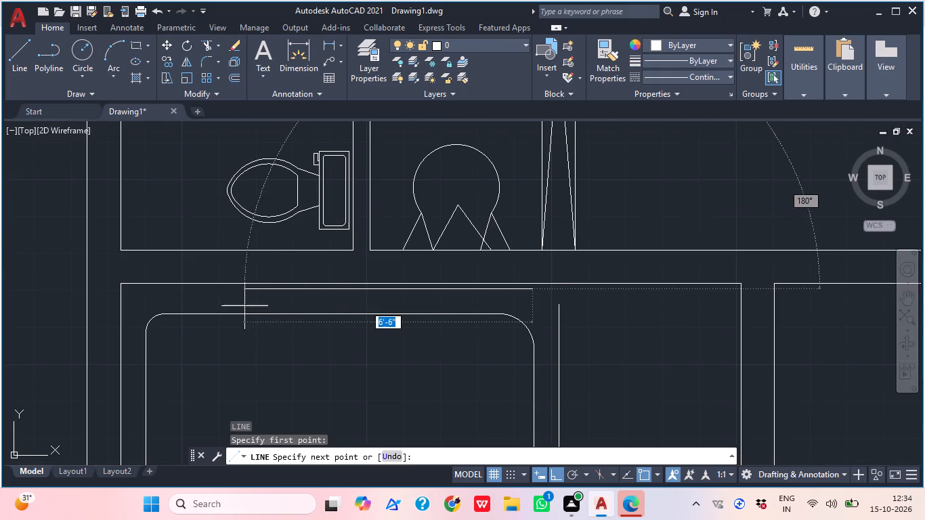
{"action": "scroll", "coordinate": [152, 292], "scroll_direction": "up", "scroll_amount": 1}
{"action": "left_click", "coordinate": [118, 290]}
{"action": "middle_click_drag", "start_coordinate": [116, 360], "coordinate": [131, 268]}
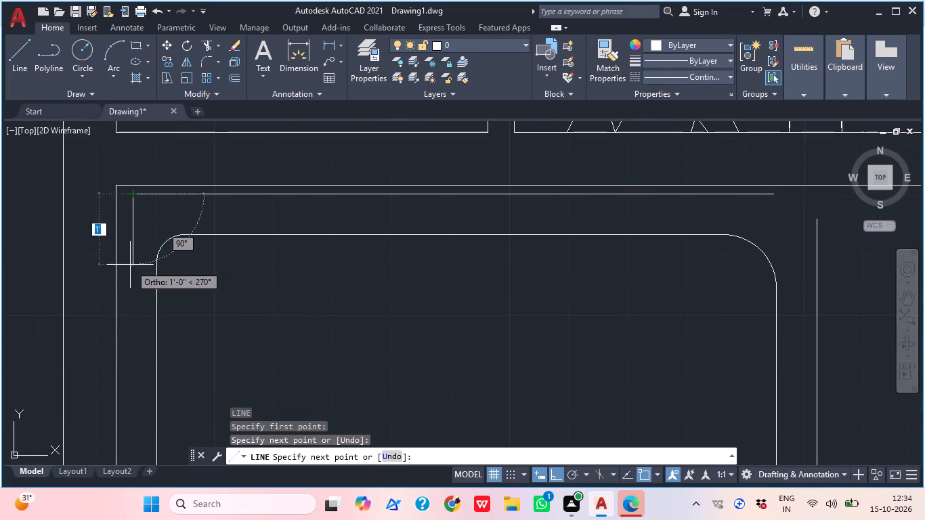
{"action": "scroll", "coordinate": [116, 342], "scroll_direction": "down", "scroll_amount": 1}
{"action": "middle_click_drag", "start_coordinate": [119, 408], "coordinate": [170, 313]}
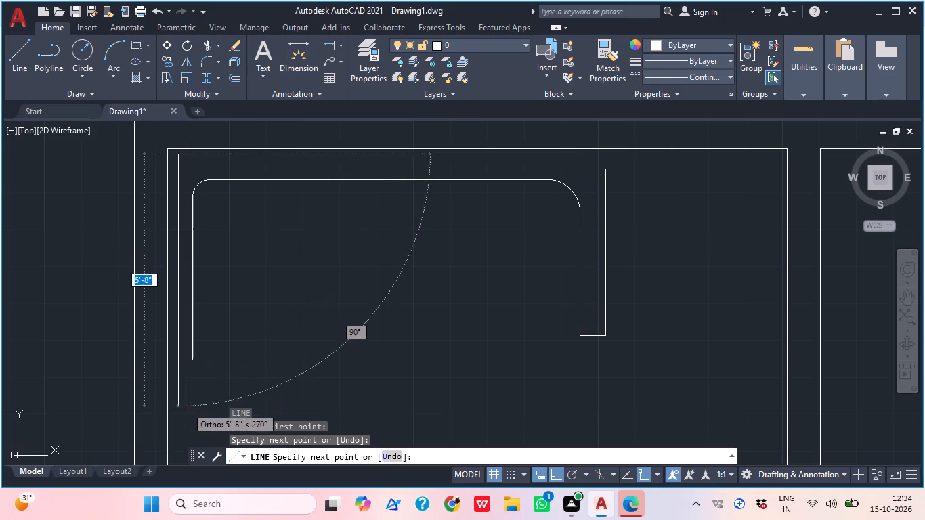
{"action": "left_click", "coordinate": [179, 395]}
{"action": "key", "text": "Escape"}
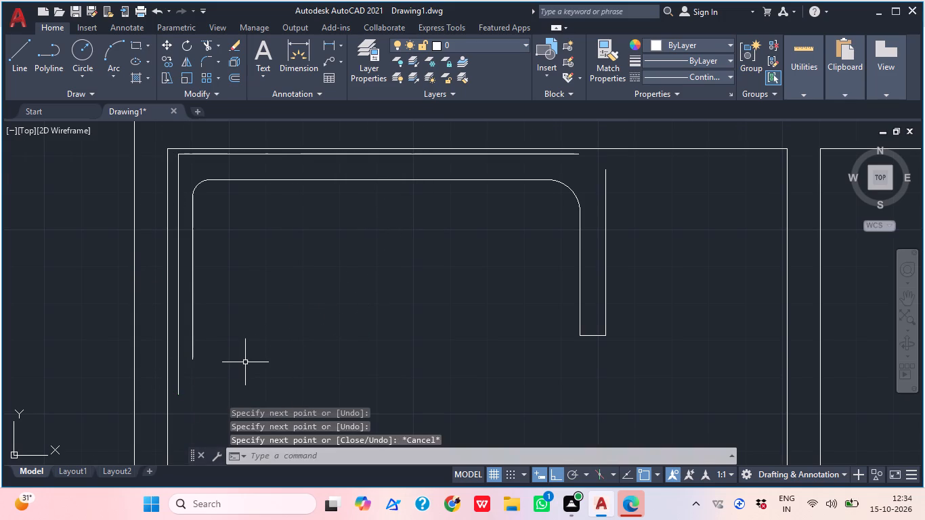
Move the inner outline's west line, northwest corner arc and north line about 5" east.
{"action": "scroll", "coordinate": [238, 387], "scroll_direction": "down", "scroll_amount": 1}
{"action": "scroll", "coordinate": [191, 355], "scroll_direction": "up", "scroll_amount": 2}
{"action": "left_click", "coordinate": [257, 361]}
{"action": "left_click", "coordinate": [226, 343]}
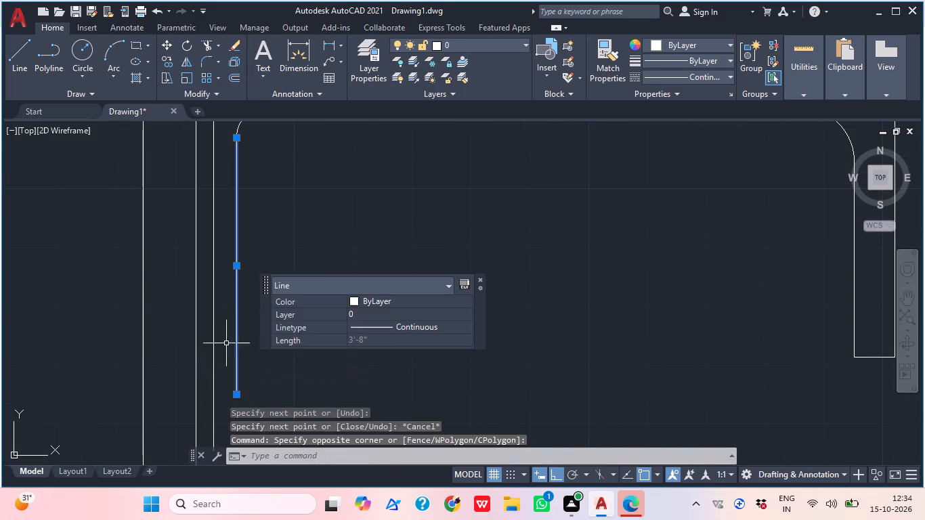
{"action": "middle_click_drag", "start_coordinate": [296, 303], "coordinate": [272, 392]}
{"action": "middle_click_drag", "start_coordinate": [298, 234], "coordinate": [270, 322]}
{"action": "scroll", "coordinate": [271, 322], "scroll_direction": "up", "scroll_amount": 1}
{"action": "left_click", "coordinate": [250, 215]}
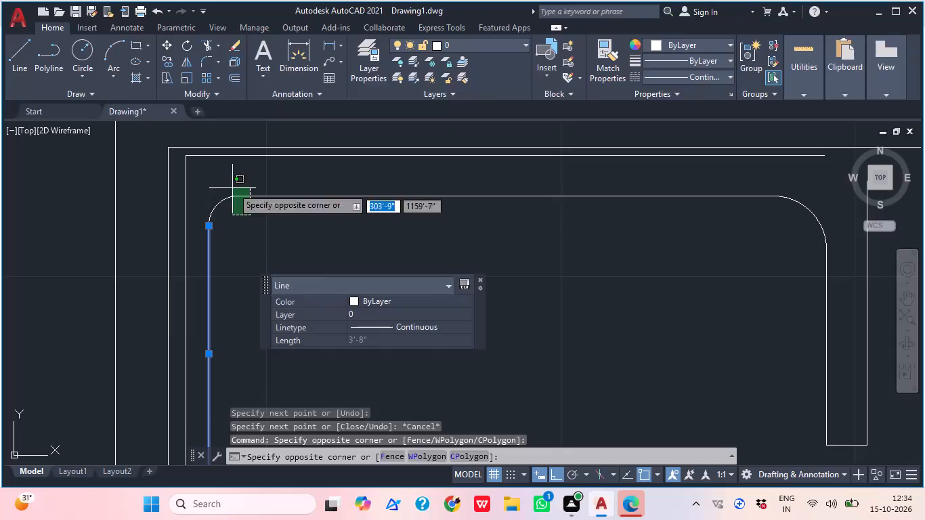
{"action": "left_click", "coordinate": [215, 181]}
{"action": "key", "text": "m"}
{"action": "key", "text": "space"}
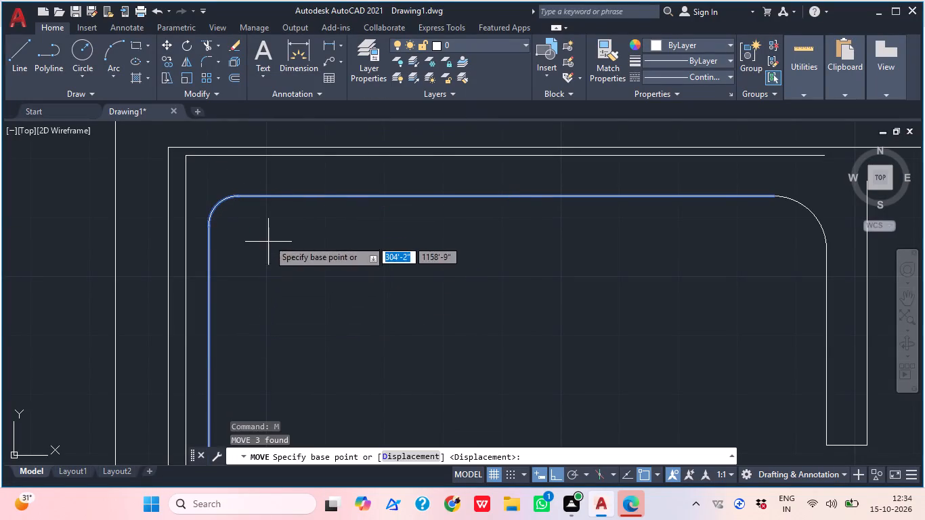
{"action": "left_click", "coordinate": [265, 231]}
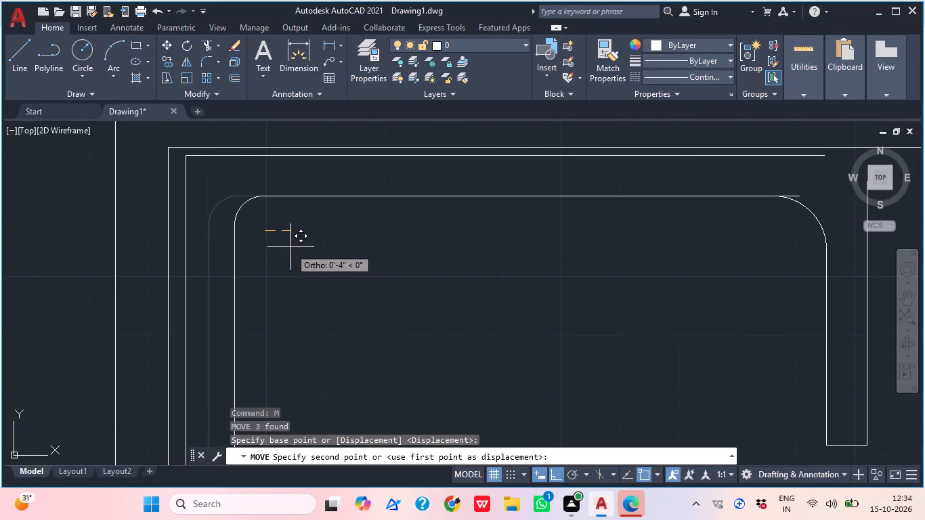
{"action": "scroll", "coordinate": [296, 246], "scroll_direction": "down", "scroll_amount": 1}
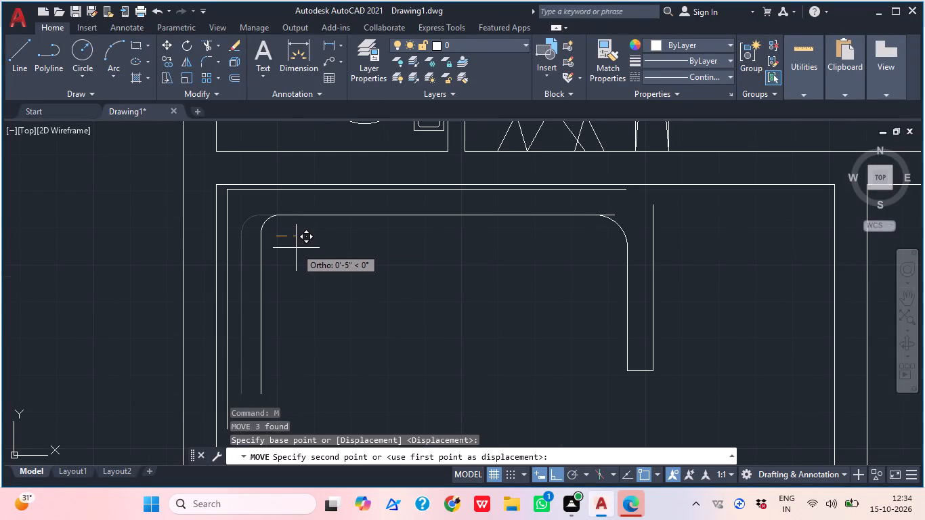
{"action": "left_click", "coordinate": [296, 248]}
Trim the inner north line's overshoot past the 9" northeast corner arc.
{"action": "middle_click_drag", "start_coordinate": [458, 276], "coordinate": [211, 340]}
{"action": "scroll", "coordinate": [362, 301], "scroll_direction": "up", "scroll_amount": 2}
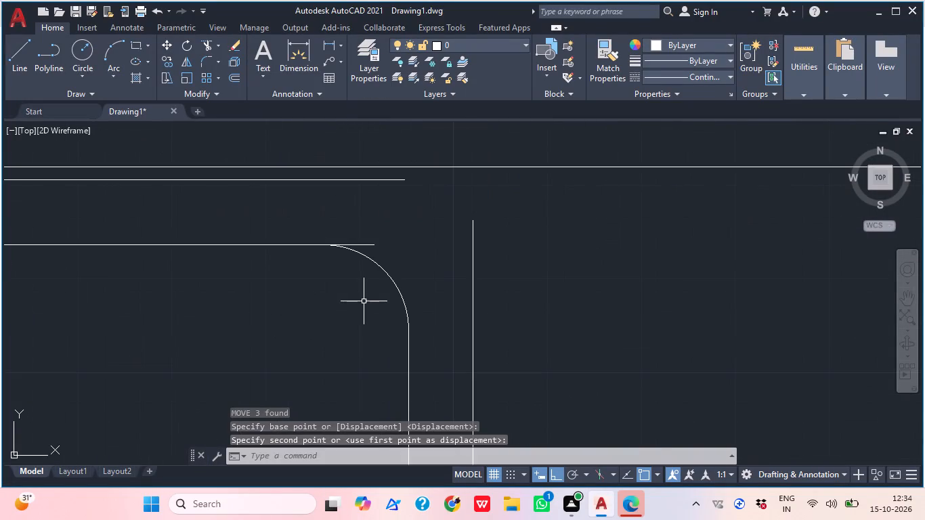
{"action": "key", "text": "Escape"}
{"action": "key", "text": "t"}
{"action": "key", "text": "r"}
{"action": "key", "text": "space"}
{"action": "scroll", "coordinate": [370, 244], "scroll_direction": "up", "scroll_amount": 2}
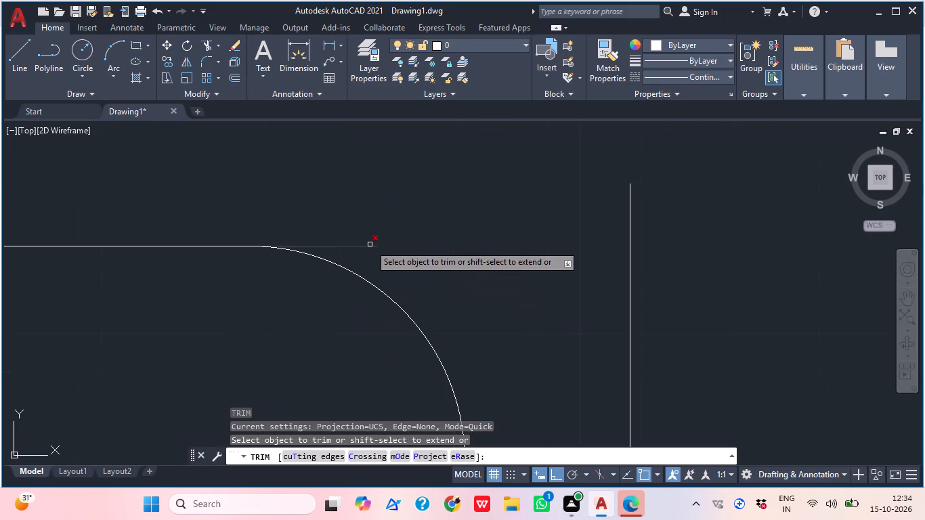
{"action": "left_click", "coordinate": [370, 244]}
{"action": "scroll", "coordinate": [375, 248], "scroll_direction": "down", "scroll_amount": 2}
{"action": "middle_click_drag", "start_coordinate": [396, 257], "coordinate": [381, 301]}
{"action": "key", "text": "Escape"}
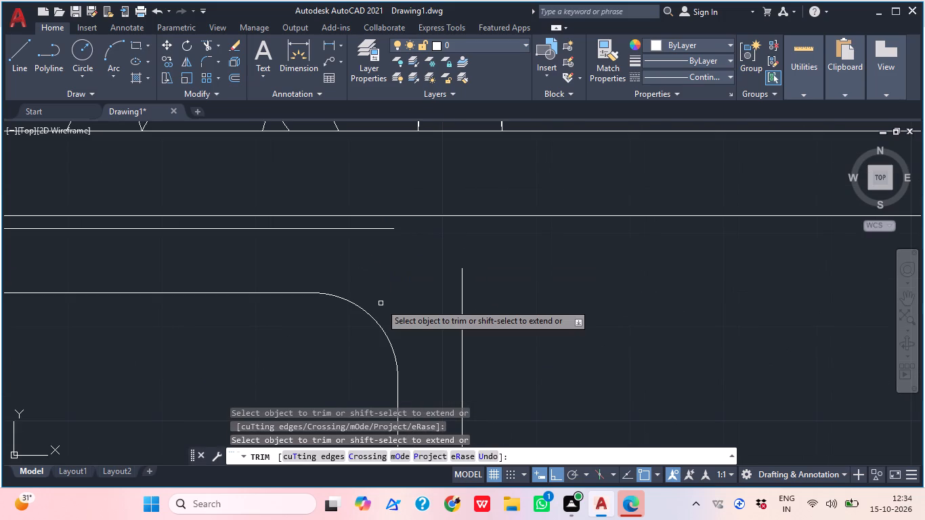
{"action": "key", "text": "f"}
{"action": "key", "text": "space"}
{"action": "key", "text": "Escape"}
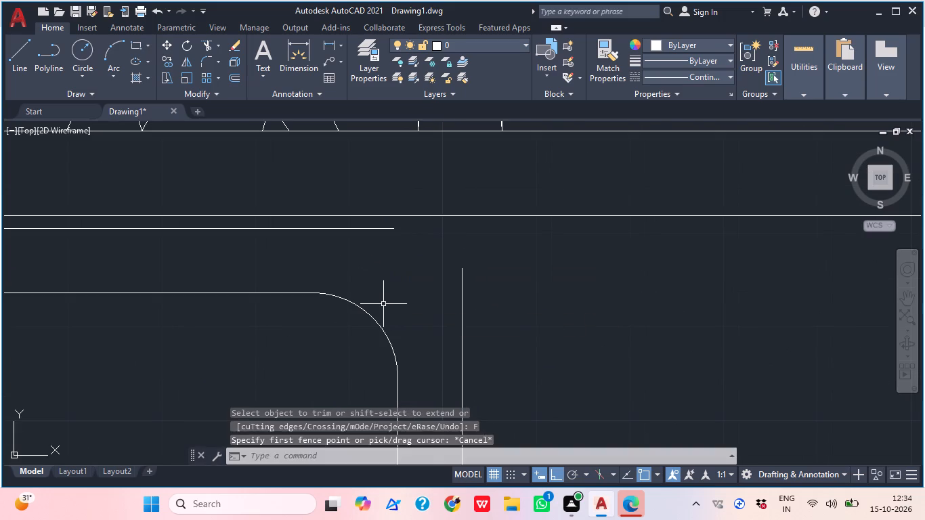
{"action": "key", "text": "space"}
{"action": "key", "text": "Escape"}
Fillet the outer outline's northeast corner, joining the outer north line to the narrow U's outer side with a 9" radius.
{"action": "type", "text": "F"}
{"action": "key", "text": "space"}
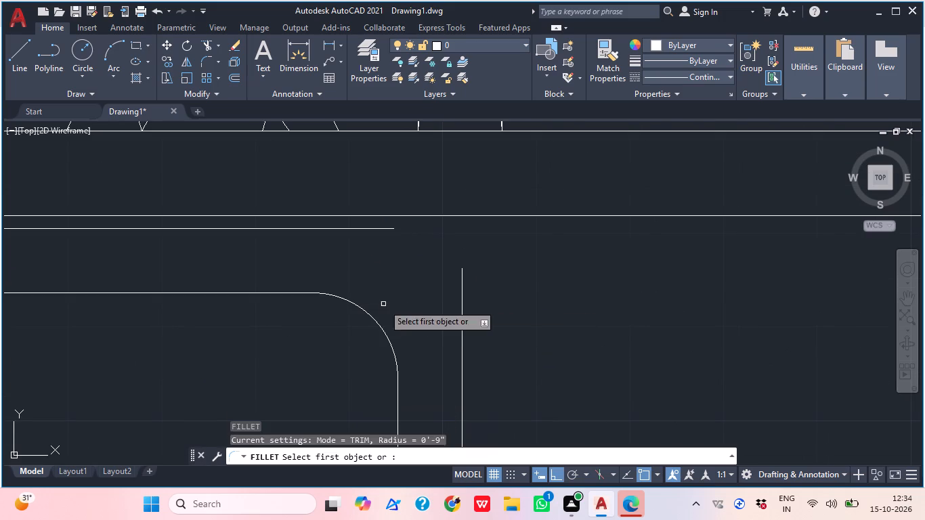
{"action": "left_click", "coordinate": [488, 453]}
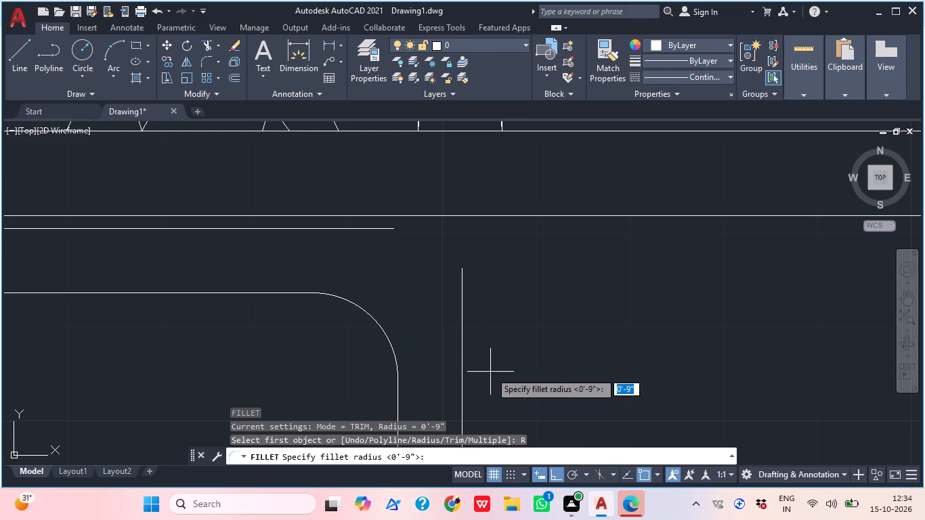
{"action": "key", "text": "space"}
{"action": "left_click", "coordinate": [364, 227]}
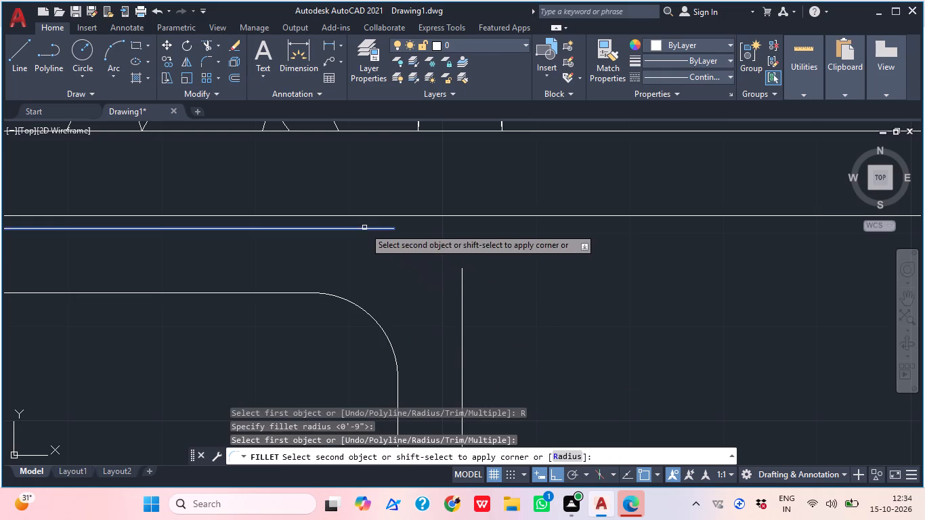
{"action": "left_click", "coordinate": [462, 308]}
{"action": "scroll", "coordinate": [462, 305], "scroll_direction": "down", "scroll_amount": 2}
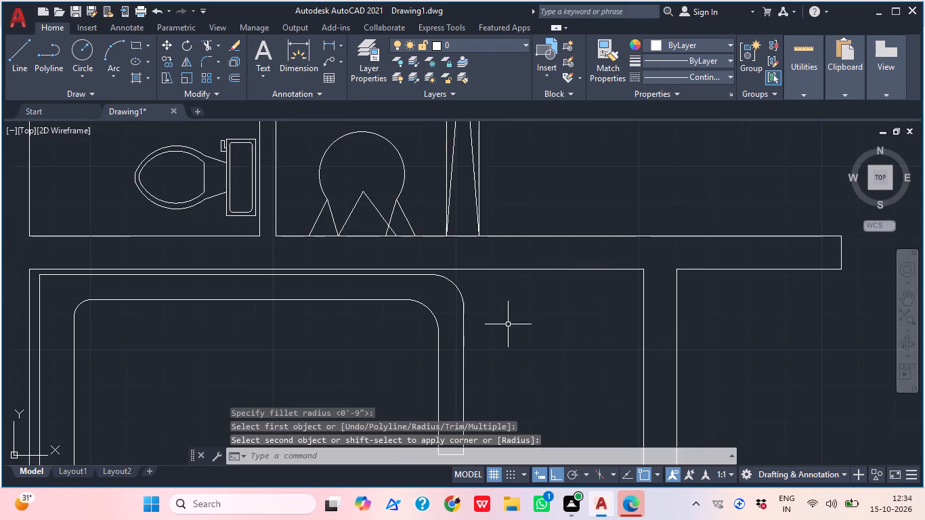
{"action": "middle_click_drag", "start_coordinate": [507, 337], "coordinate": [533, 238]}
{"action": "scroll", "coordinate": [496, 274], "scroll_direction": "down", "scroll_amount": 1}
{"action": "key", "text": "Escape"}
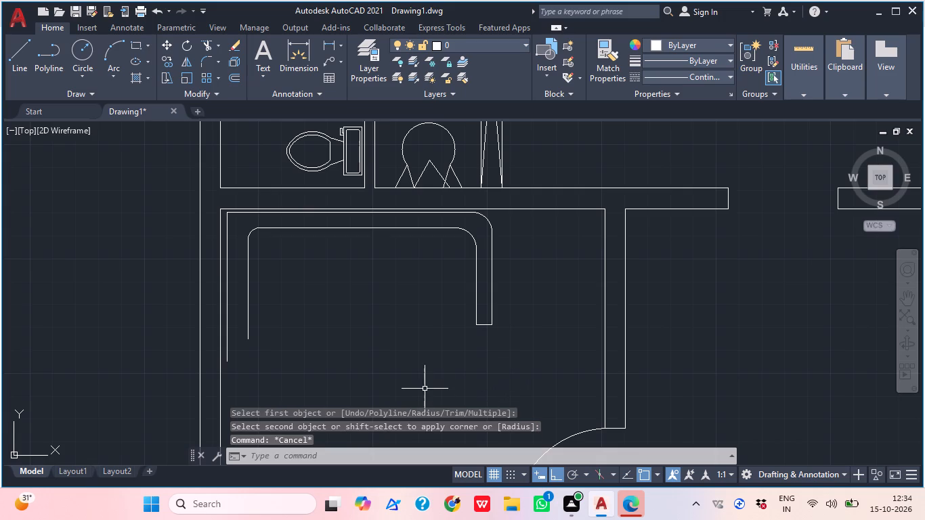
Fillet the narrow U's two parallel sides together to round off its south end.
{"action": "key", "text": "f"}
{"action": "key", "text": "space"}
{"action": "left_click", "coordinate": [477, 306]}
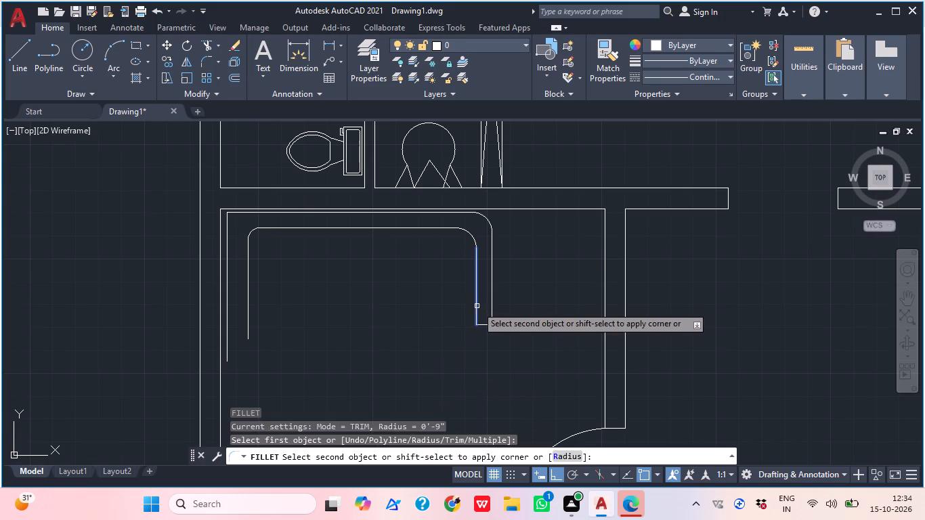
{"action": "left_click", "coordinate": [492, 308]}
{"action": "key", "text": "Escape"}
Trim away the straight end line inside the narrow U's rounded south end.
{"action": "key", "text": "t"}
{"action": "key", "text": "r"}
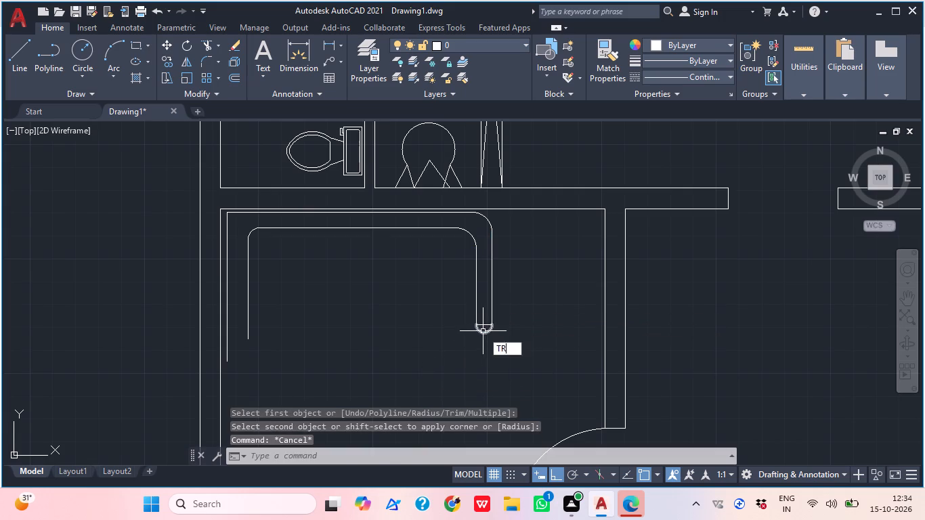
{"action": "key", "text": "space"}
{"action": "scroll", "coordinate": [483, 322], "scroll_direction": "up", "scroll_amount": 3}
{"action": "left_click", "coordinate": [483, 322]}
{"action": "left_click", "coordinate": [489, 343]}
{"action": "scroll", "coordinate": [511, 313], "scroll_direction": "down", "scroll_amount": 1}
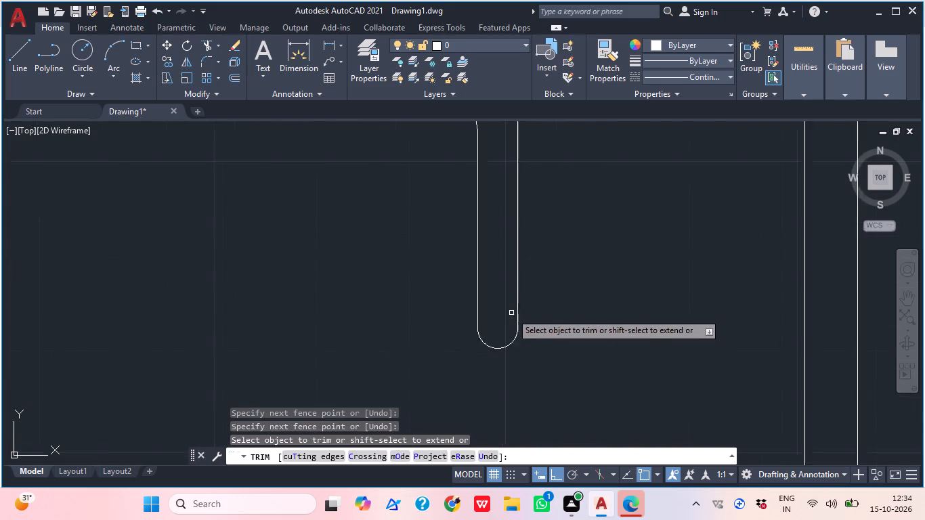
{"action": "scroll", "coordinate": [511, 313], "scroll_direction": "down", "scroll_amount": 2}
{"action": "key", "text": "Escape"}
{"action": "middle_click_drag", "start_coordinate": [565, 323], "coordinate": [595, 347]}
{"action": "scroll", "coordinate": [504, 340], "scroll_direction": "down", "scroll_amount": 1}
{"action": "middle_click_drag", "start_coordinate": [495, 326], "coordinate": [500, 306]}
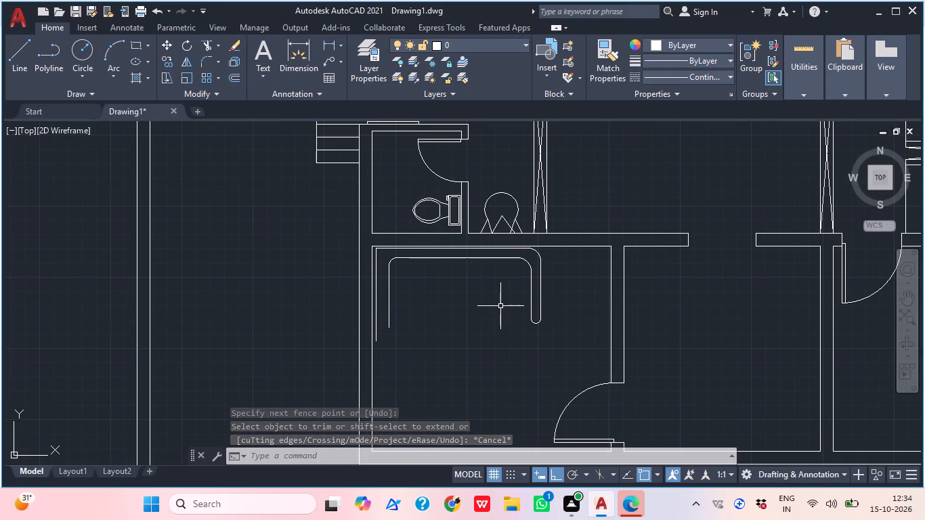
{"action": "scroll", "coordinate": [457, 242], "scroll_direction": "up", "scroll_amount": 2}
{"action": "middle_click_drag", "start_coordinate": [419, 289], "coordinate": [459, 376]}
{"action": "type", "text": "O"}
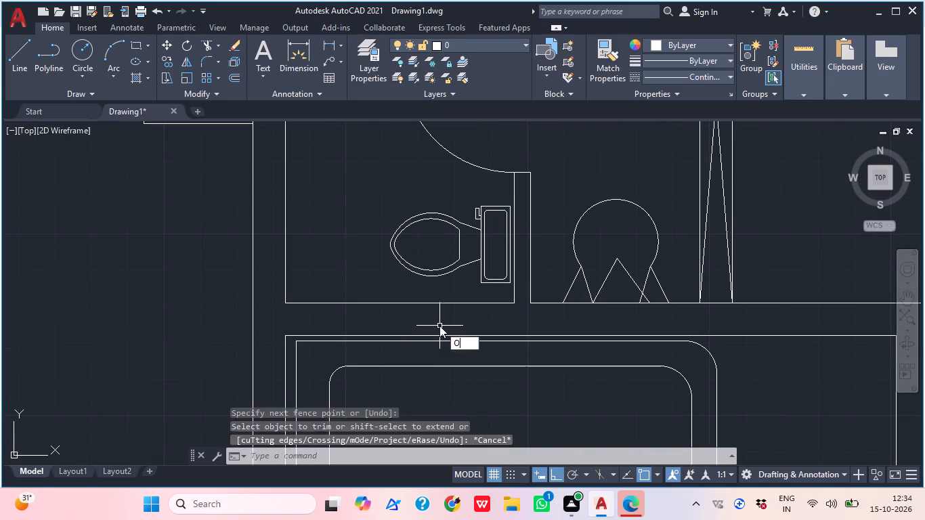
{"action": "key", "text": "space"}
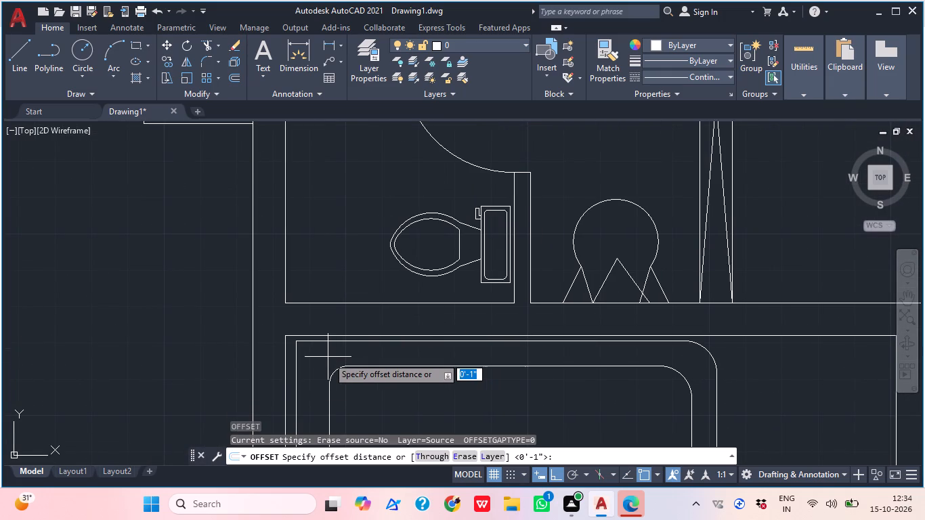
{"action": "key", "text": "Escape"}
Fillet the outer outline's northwest corner with a 9" radius.
{"action": "type", "text": "F"}
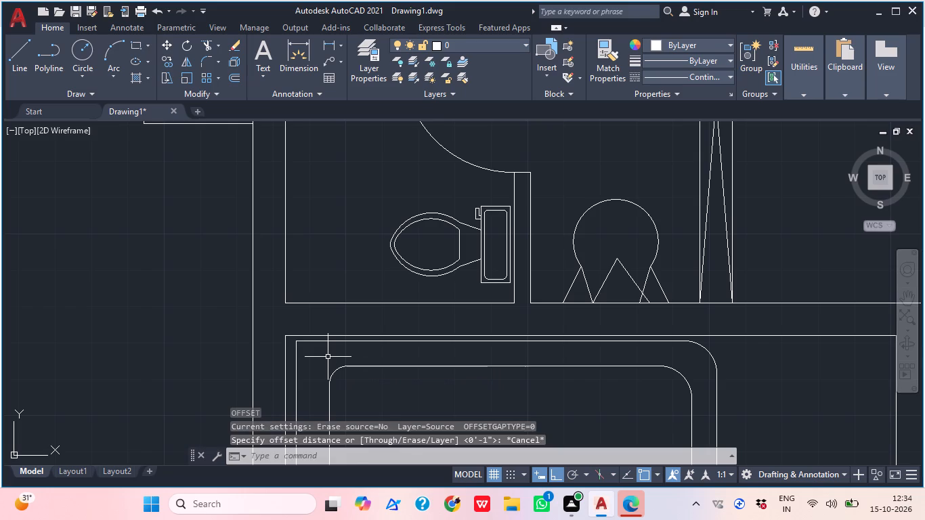
{"action": "key", "text": "space"}
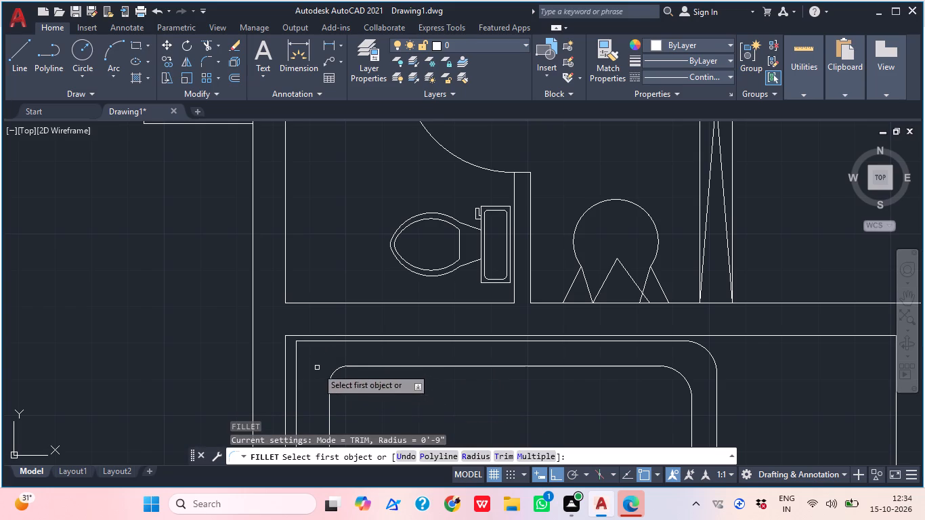
{"action": "scroll", "coordinate": [320, 366], "scroll_direction": "up", "scroll_amount": 1}
{"action": "left_click", "coordinate": [282, 368]}
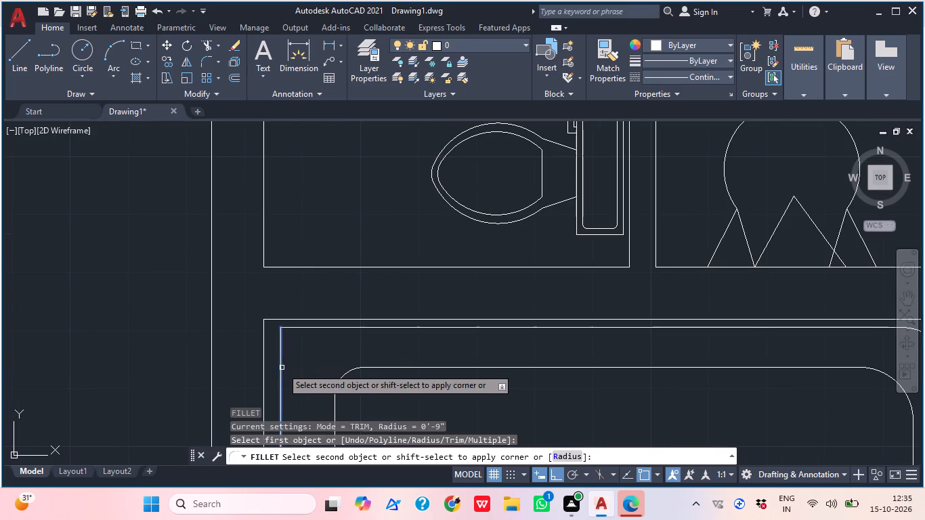
{"action": "left_click", "coordinate": [322, 328]}
{"action": "scroll", "coordinate": [383, 340], "scroll_direction": "down", "scroll_amount": 2}
{"action": "middle_click_drag", "start_coordinate": [397, 350], "coordinate": [339, 278]}
{"action": "key", "text": "Escape"}
Draw a west-open rectangle just south of the inner west line: about 2'-7" east, 10" south, and back west slightly past its start.
{"action": "middle_click_drag", "start_coordinate": [392, 332], "coordinate": [356, 261]}
{"action": "scroll", "coordinate": [414, 296], "scroll_direction": "down", "scroll_amount": 1}
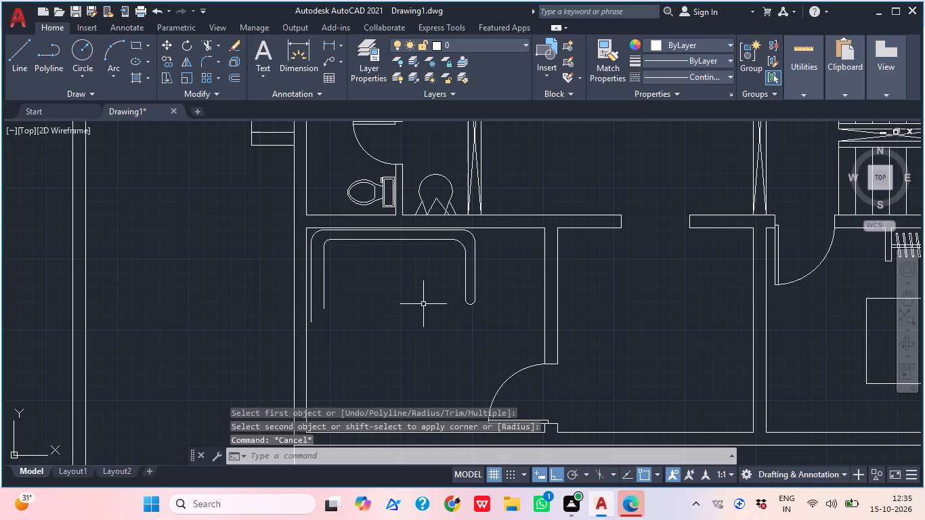
{"action": "scroll", "coordinate": [343, 347], "scroll_direction": "up", "scroll_amount": 2}
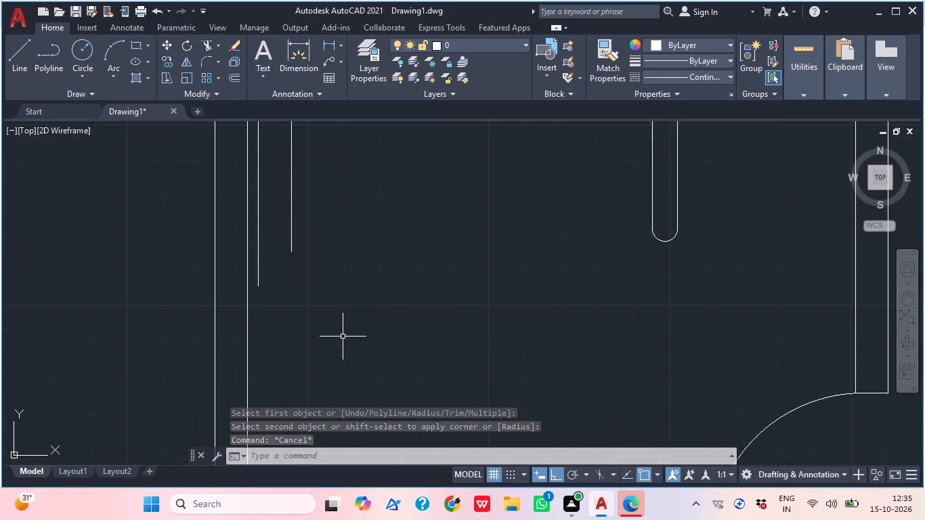
{"action": "middle_click_drag", "start_coordinate": [361, 304], "coordinate": [383, 215]}
{"action": "scroll", "coordinate": [367, 257], "scroll_direction": "down", "scroll_amount": 1}
{"action": "middle_click_drag", "start_coordinate": [372, 278], "coordinate": [374, 327]}
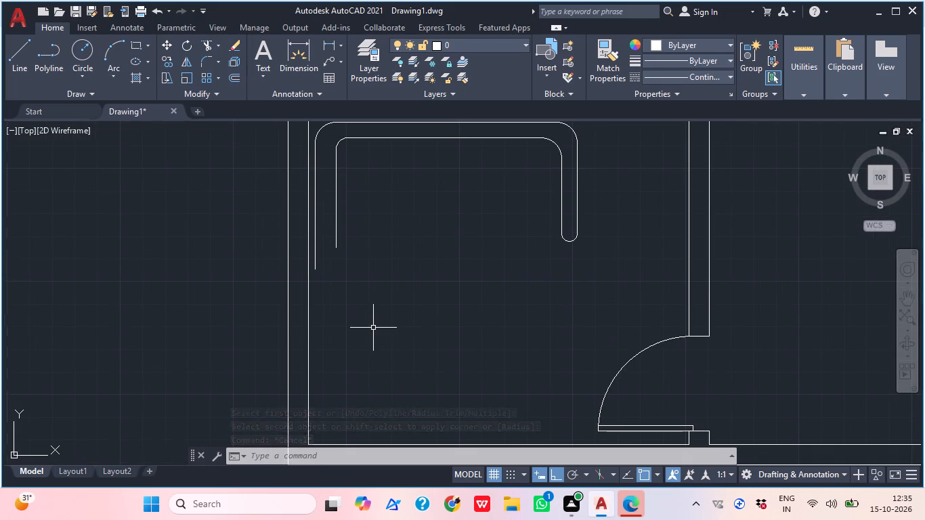
{"action": "type", "text": "L"}
{"action": "key", "text": "space"}
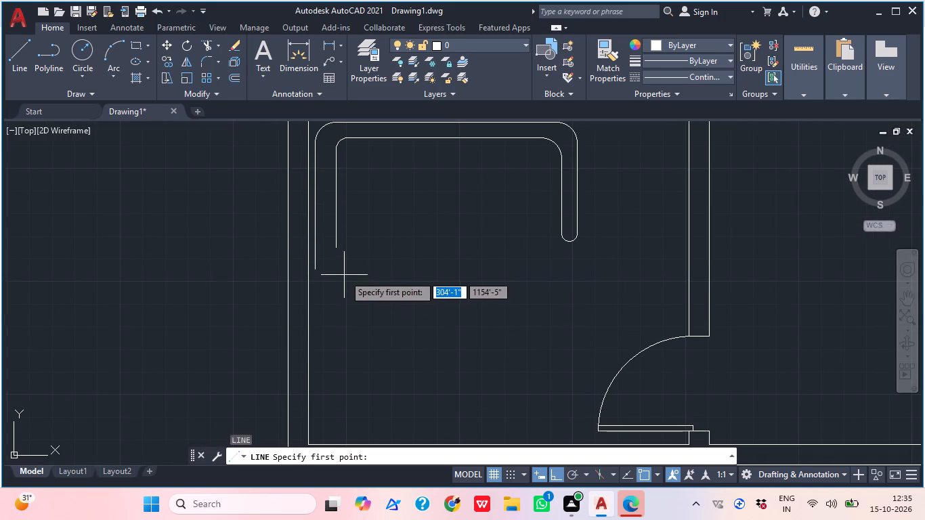
{"action": "left_click", "coordinate": [337, 282]}
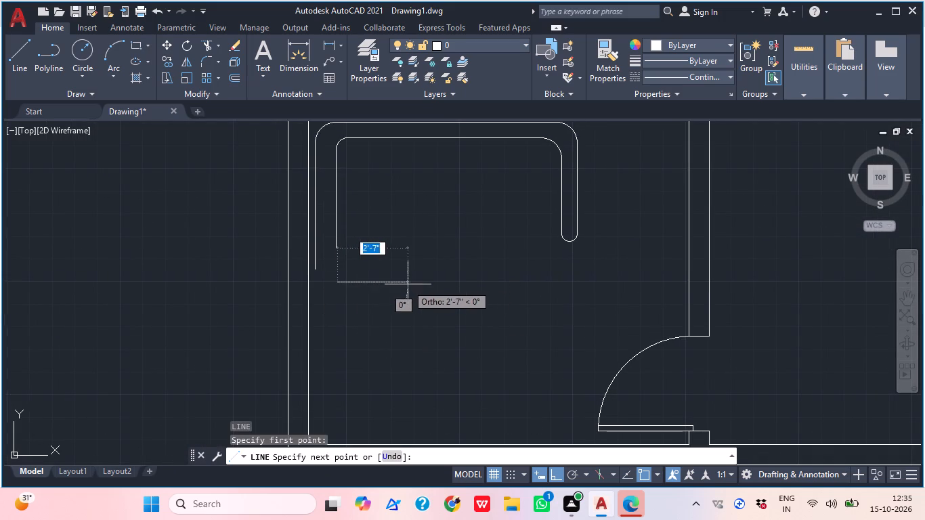
{"action": "left_click", "coordinate": [408, 284]}
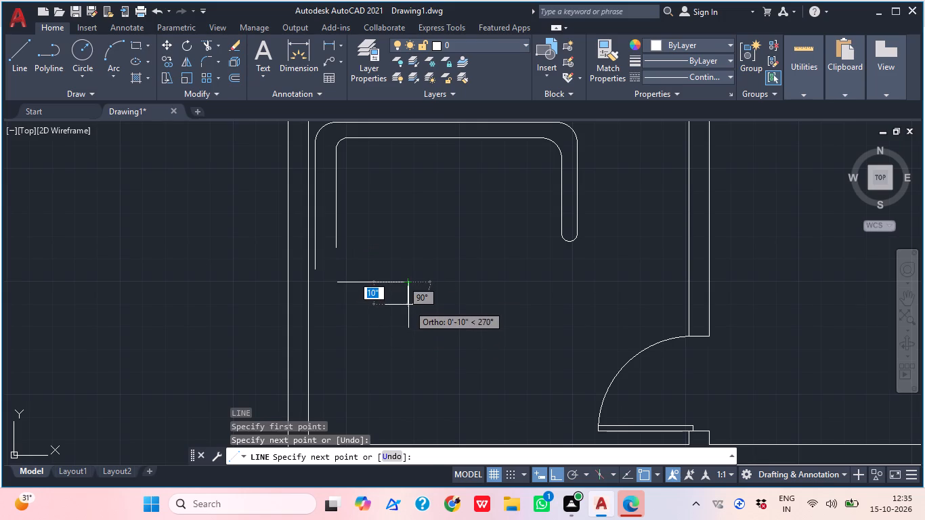
{"action": "left_click", "coordinate": [408, 306]}
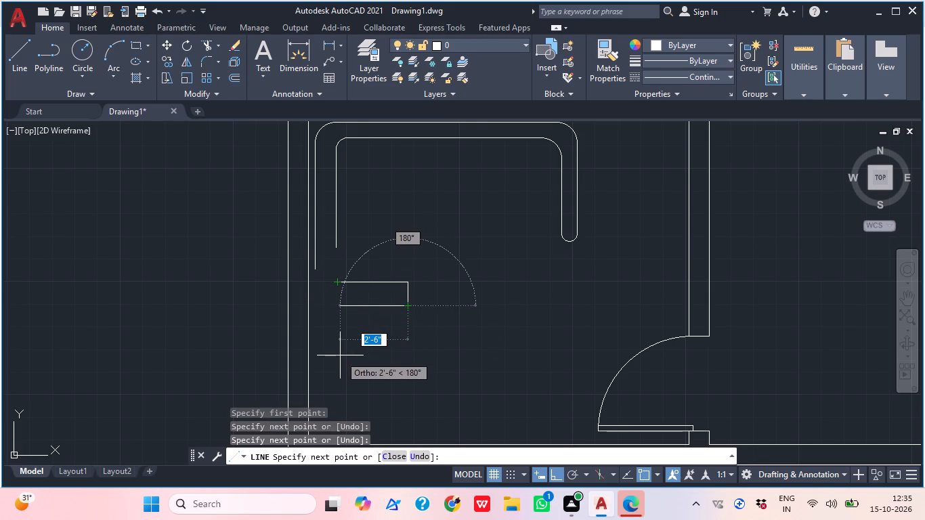
{"action": "scroll", "coordinate": [340, 355], "scroll_direction": "up", "scroll_amount": 2}
{"action": "middle_click_drag", "start_coordinate": [340, 355], "coordinate": [412, 313]}
{"action": "scroll", "coordinate": [412, 314], "scroll_direction": "up", "scroll_amount": 1}
{"action": "scroll", "coordinate": [340, 301], "scroll_direction": "down", "scroll_amount": 2}
{"action": "middle_click_drag", "start_coordinate": [374, 289], "coordinate": [370, 359]}
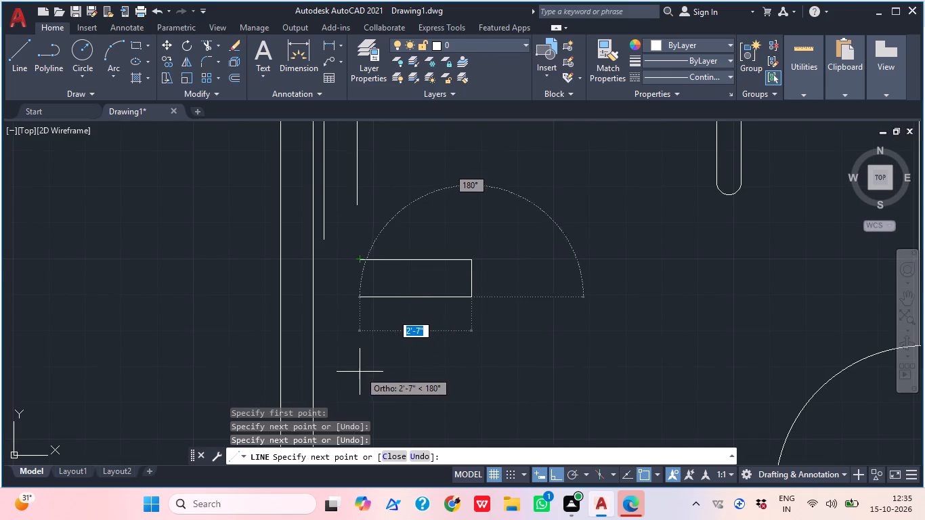
{"action": "scroll", "coordinate": [393, 290], "scroll_direction": "down", "scroll_amount": 1}
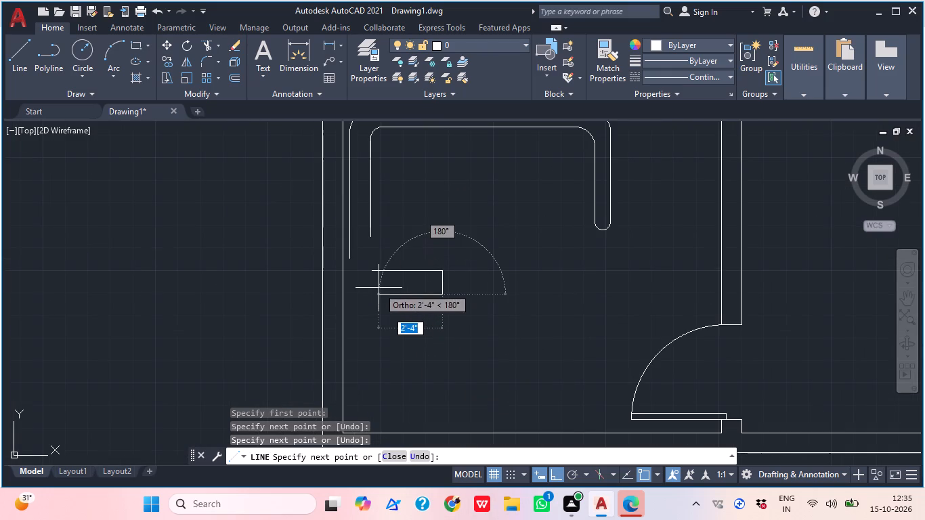
{"action": "scroll", "coordinate": [370, 286], "scroll_direction": "up", "scroll_amount": 2}
{"action": "left_click", "coordinate": [362, 286]}
{"action": "key", "text": "Escape"}
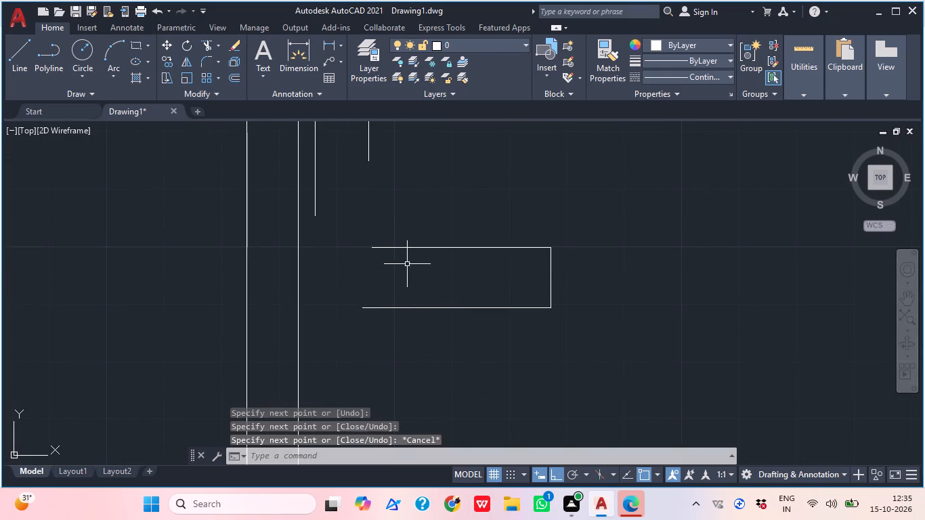
Stretch the south end of the outer outline's west line about 5'-6" further south, stopping short of the south wall.
{"action": "middle_click_drag", "start_coordinate": [404, 280], "coordinate": [425, 202]}
{"action": "scroll", "coordinate": [412, 242], "scroll_direction": "down", "scroll_amount": 2}
{"action": "middle_click_drag", "start_coordinate": [414, 277], "coordinate": [389, 316]}
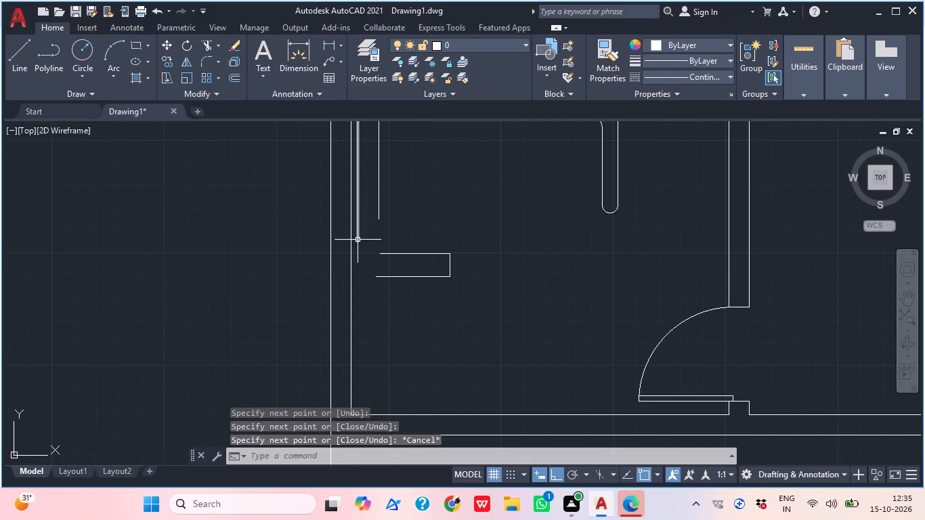
{"action": "left_click", "coordinate": [357, 229]}
{"action": "left_click", "coordinate": [357, 240]}
{"action": "scroll", "coordinate": [357, 240], "scroll_direction": "down", "scroll_amount": 2}
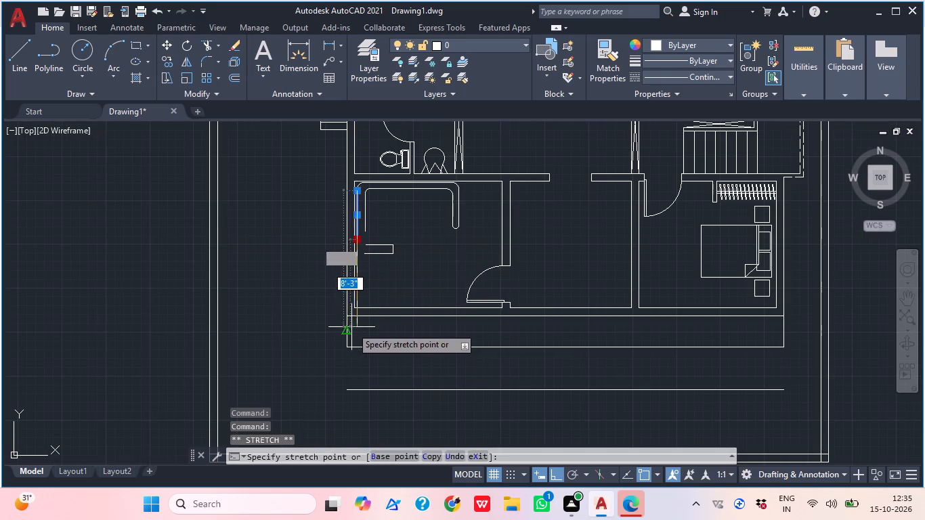
{"action": "scroll", "coordinate": [353, 308], "scroll_direction": "up", "scroll_amount": 2}
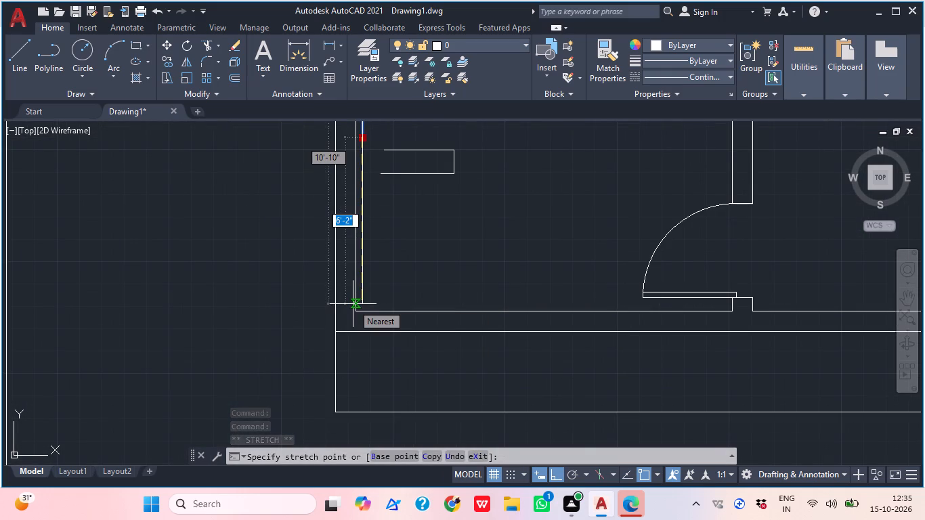
{"action": "scroll", "coordinate": [354, 304], "scroll_direction": "up", "scroll_amount": 1}
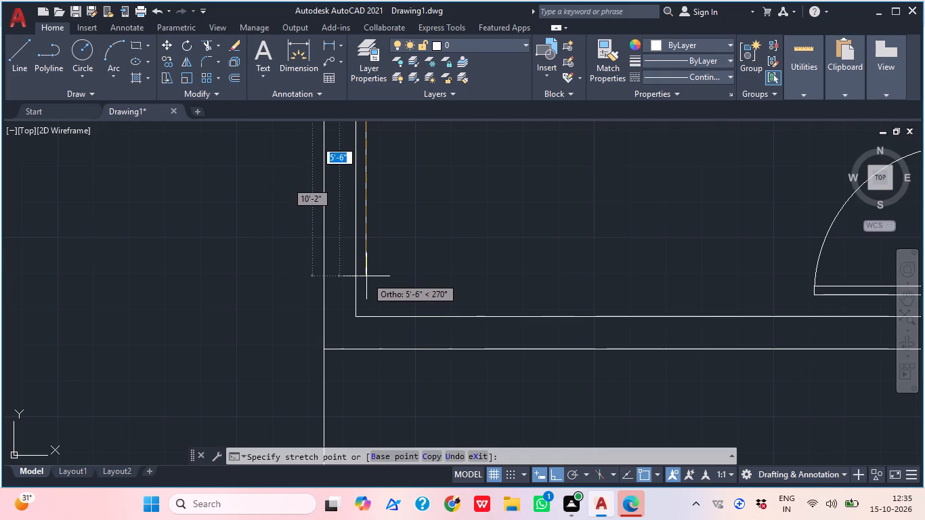
{"action": "left_click", "coordinate": [366, 269]}
{"action": "middle_click_drag", "start_coordinate": [423, 277], "coordinate": [380, 336]}
{"action": "key", "text": "Escape"}
{"action": "scroll", "coordinate": [374, 317], "scroll_direction": "down", "scroll_amount": 2}
{"action": "scroll", "coordinate": [391, 286], "scroll_direction": "up", "scroll_amount": 1}
{"action": "middle_click_drag", "start_coordinate": [391, 286], "coordinate": [381, 304]}
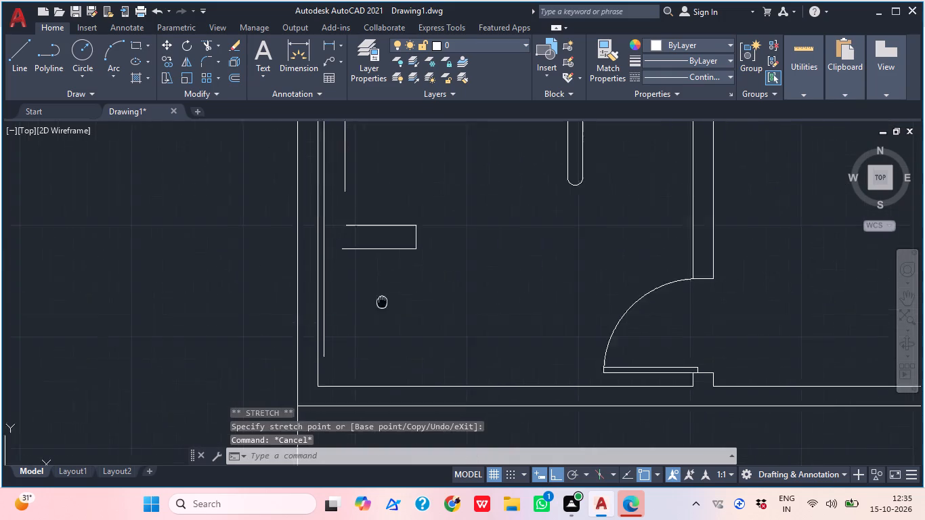
{"action": "middle_click_drag", "start_coordinate": [381, 304], "coordinate": [360, 326]}
{"action": "middle_click_drag", "start_coordinate": [363, 314], "coordinate": [389, 274]}
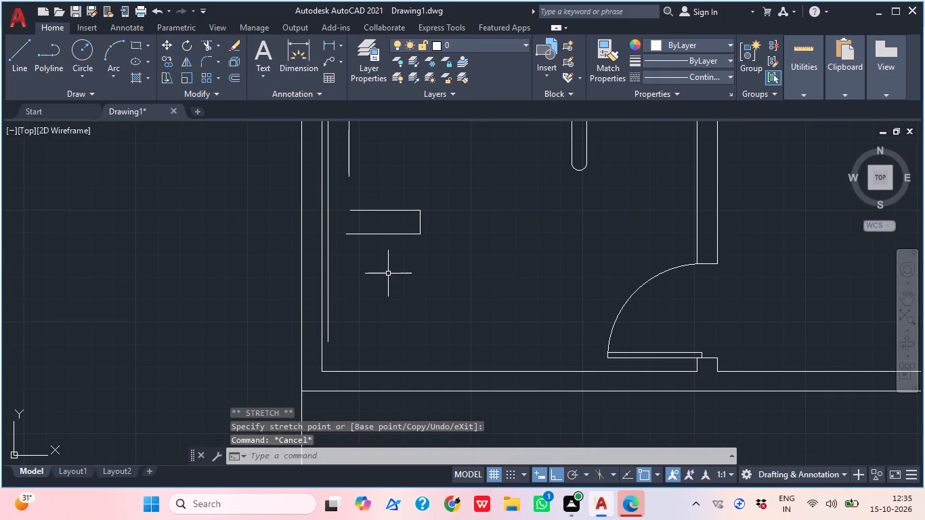
Extend the inner west line south to the room's south wall.
{"action": "type", "text": "EX"}
{"action": "key", "text": "space"}
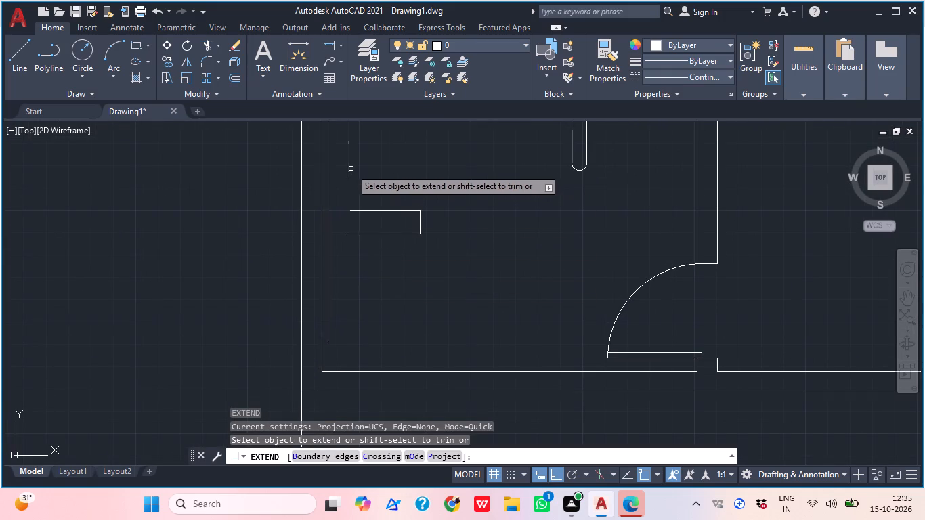
{"action": "left_click", "coordinate": [350, 167]}
{"action": "left_click", "coordinate": [351, 193]}
{"action": "left_click", "coordinate": [344, 194]}
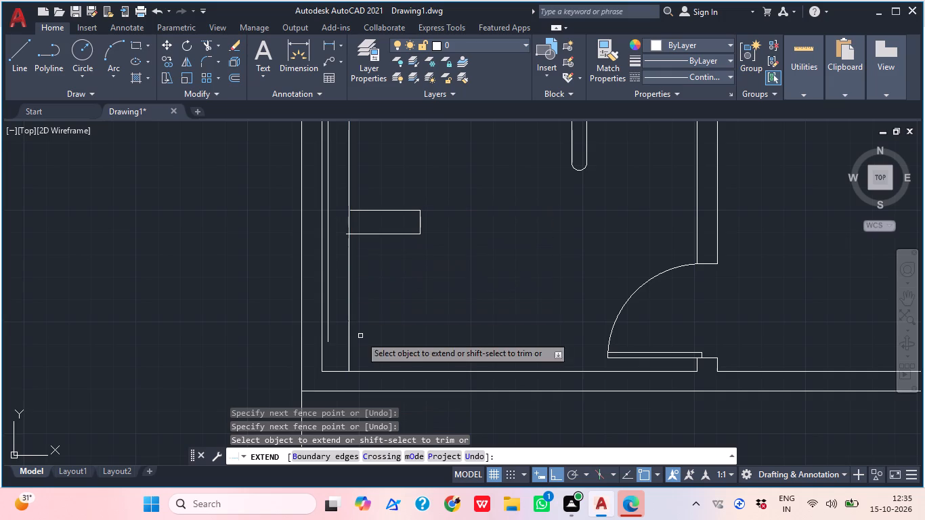
{"action": "key", "text": "Escape"}
{"action": "middle_click_drag", "start_coordinate": [374, 378], "coordinate": [343, 378]}
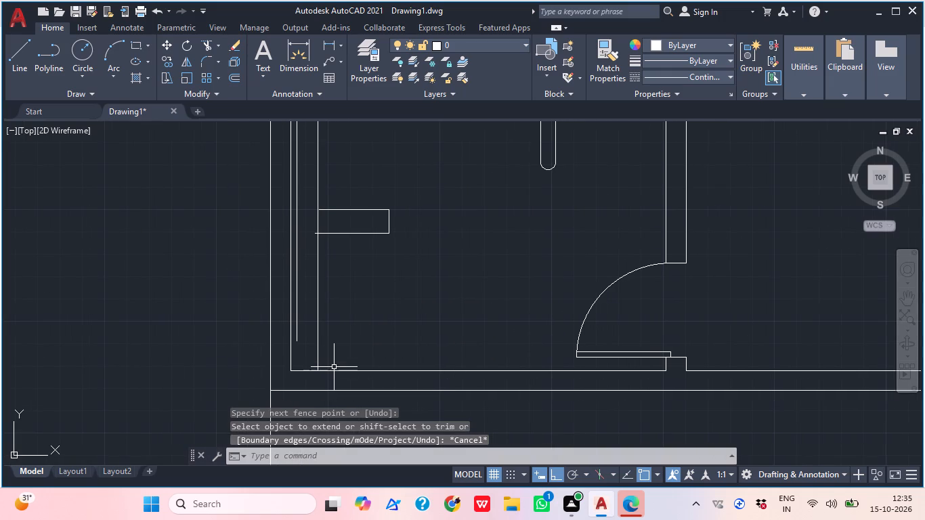
Draw a line chain from the inner west line: about 8'-3" east, 2'-10" north, 8" east, 3'-7" south, and west to beneath the outer west line.
{"action": "type", "text": "L"}
{"action": "key", "text": "space"}
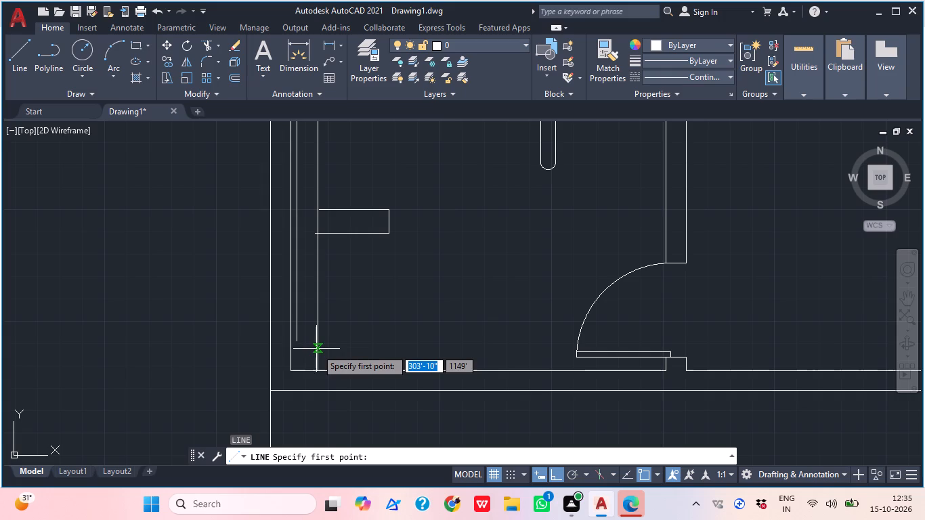
{"action": "left_click", "coordinate": [316, 349]}
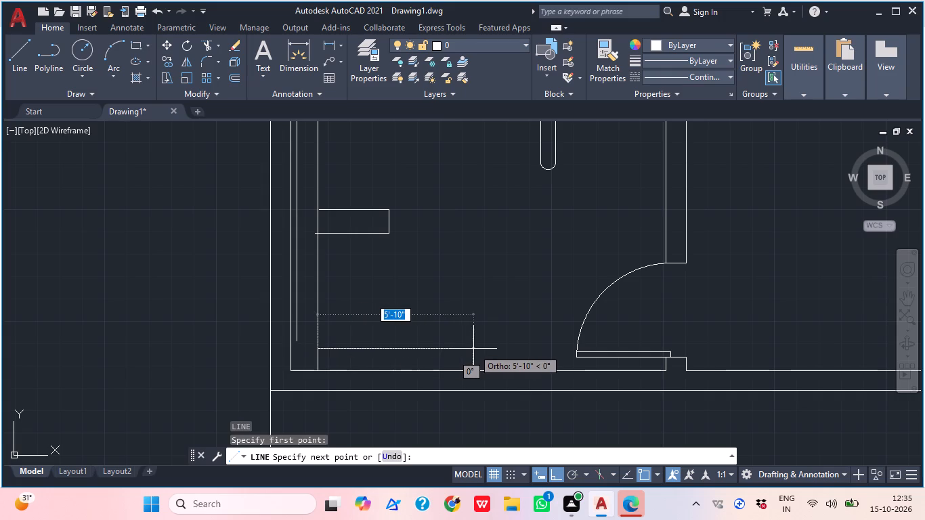
{"action": "scroll", "coordinate": [387, 383], "scroll_direction": "down", "scroll_amount": 1}
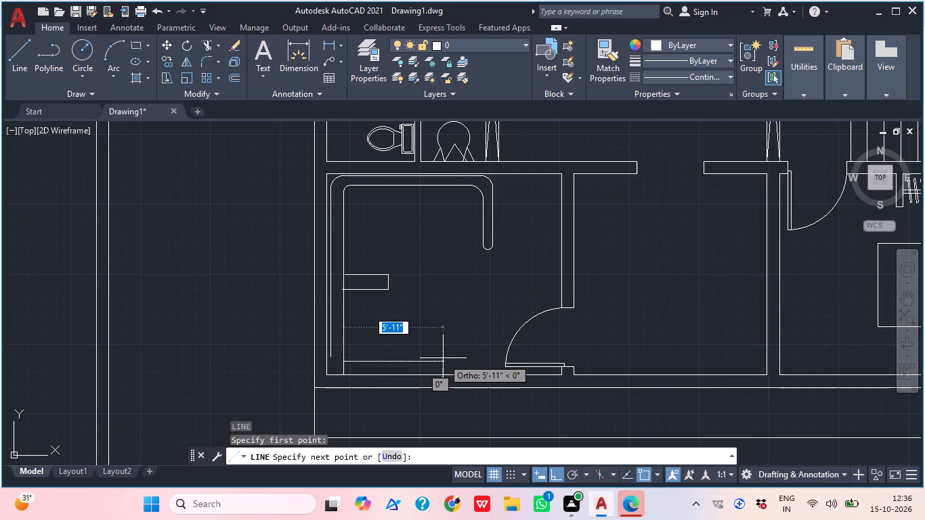
{"action": "left_click", "coordinate": [481, 353]}
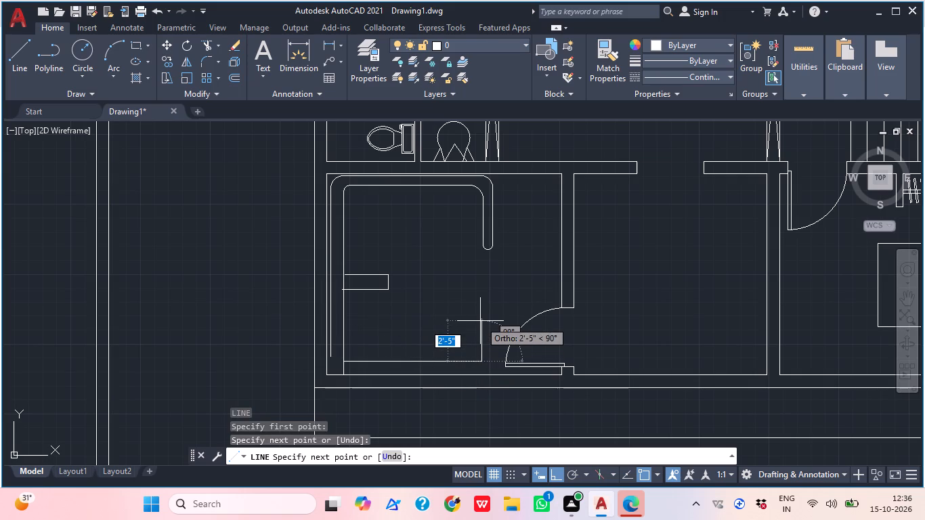
{"action": "scroll", "coordinate": [480, 320], "scroll_direction": "up", "scroll_amount": 1}
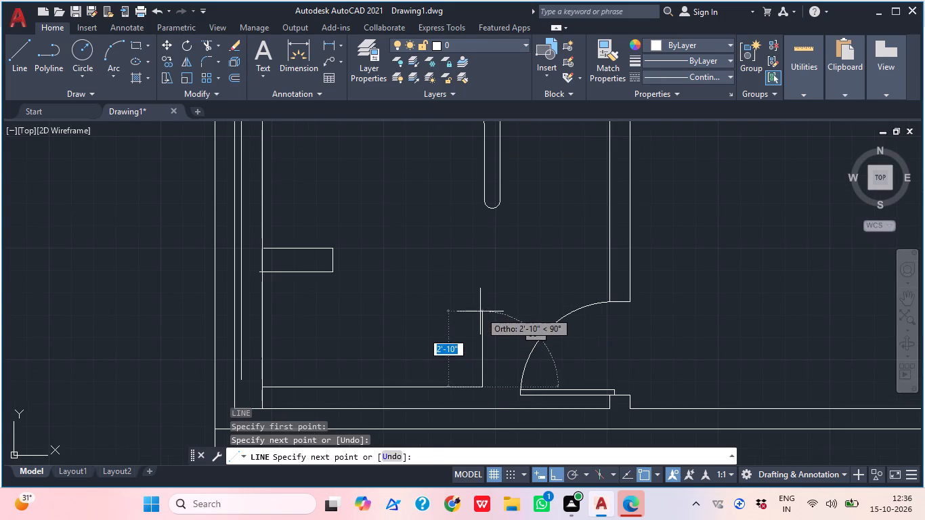
{"action": "left_click", "coordinate": [480, 309]}
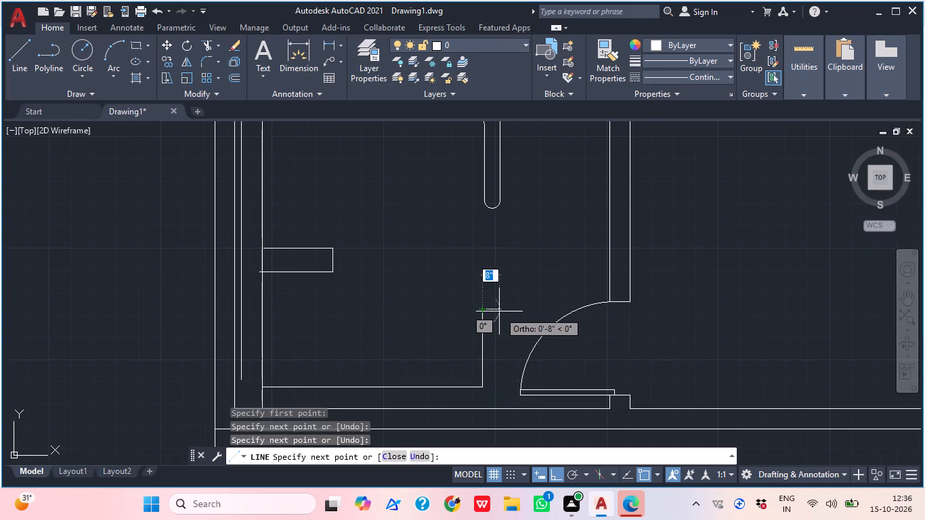
{"action": "left_click", "coordinate": [499, 311]}
{"action": "scroll", "coordinate": [499, 403], "scroll_direction": "up", "scroll_amount": 2}
{"action": "middle_click_drag", "start_coordinate": [506, 399], "coordinate": [522, 352]}
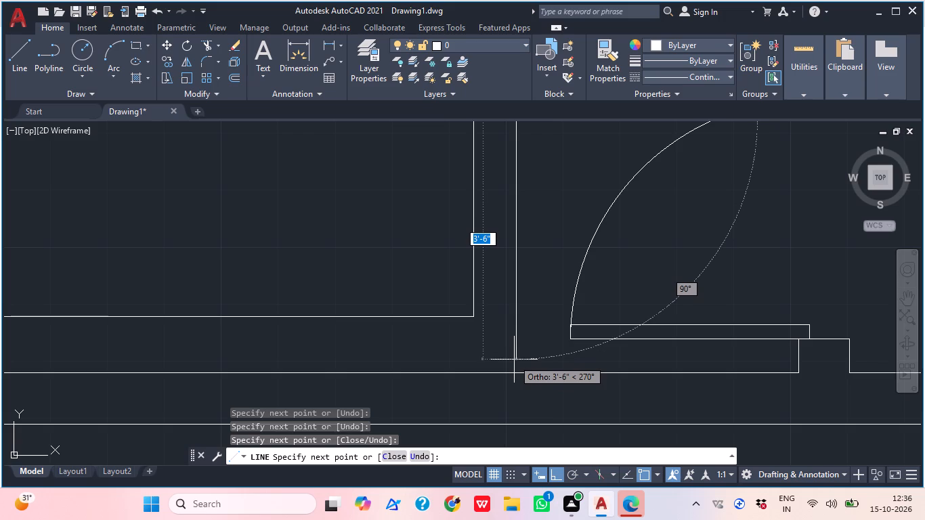
{"action": "left_click", "coordinate": [511, 363]}
{"action": "middle_click_drag", "start_coordinate": [512, 363], "coordinate": [556, 364]}
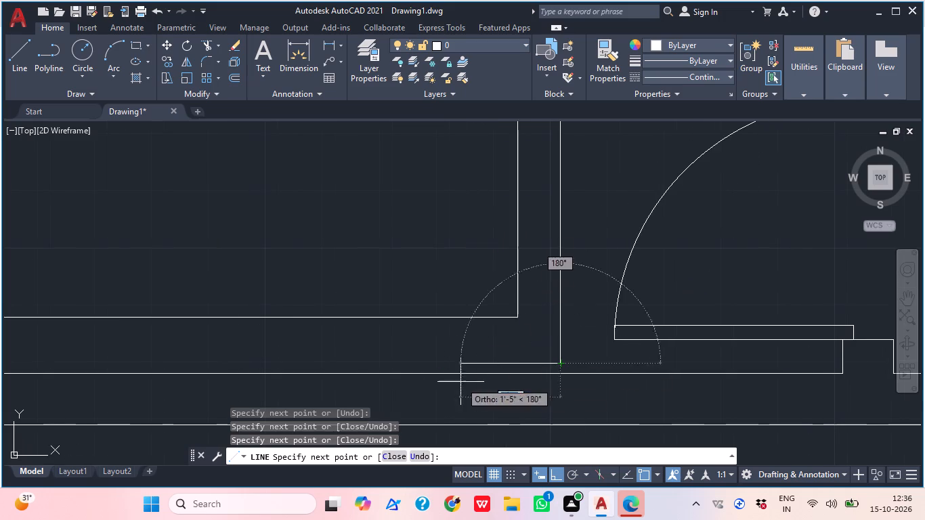
{"action": "middle_click_drag", "start_coordinate": [405, 380], "coordinate": [515, 363]}
{"action": "scroll", "coordinate": [431, 381], "scroll_direction": "down", "scroll_amount": 2}
{"action": "scroll", "coordinate": [324, 355], "scroll_direction": "up", "scroll_amount": 2}
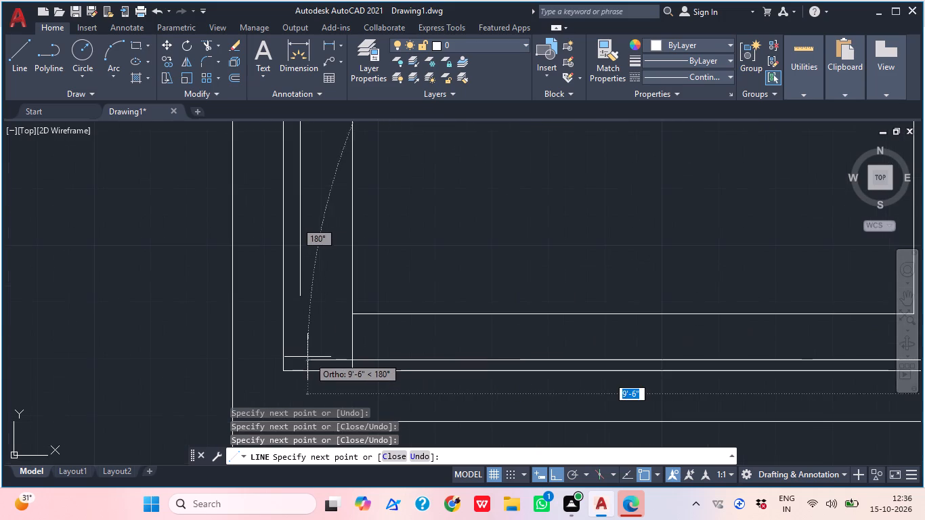
{"action": "left_click", "coordinate": [299, 357]}
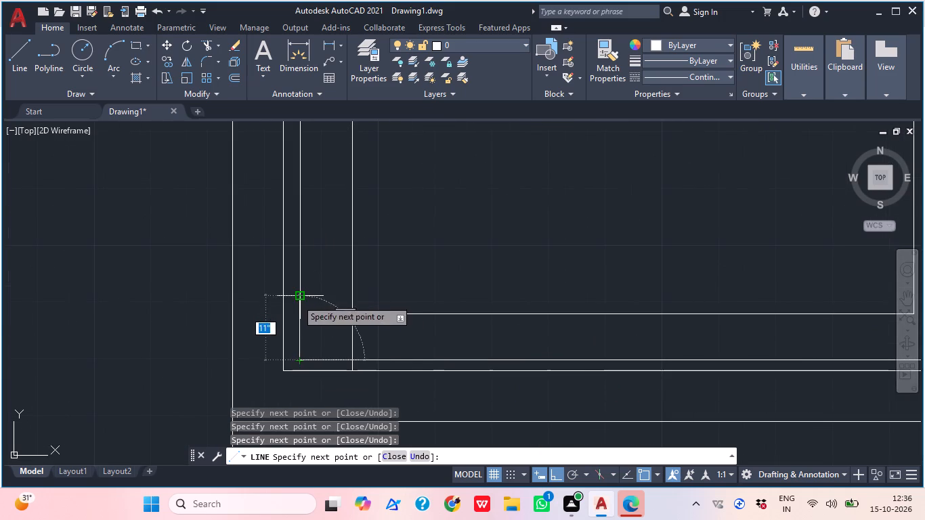
{"action": "key", "text": "Escape"}
Extend the outer west line south to meet the new line along the south wall.
{"action": "type", "text": "EX"}
{"action": "key", "text": "space"}
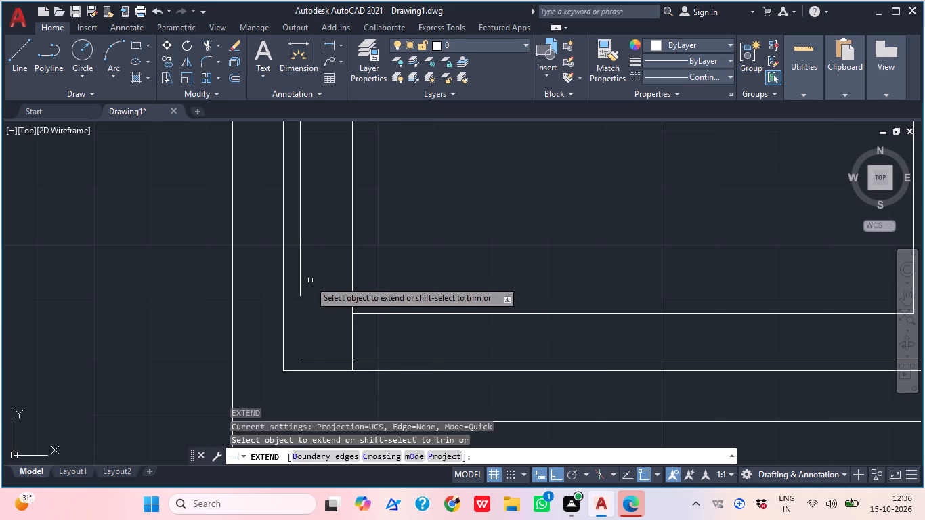
{"action": "left_click", "coordinate": [291, 270]}
{"action": "left_click", "coordinate": [317, 286]}
{"action": "key", "text": "Escape"}
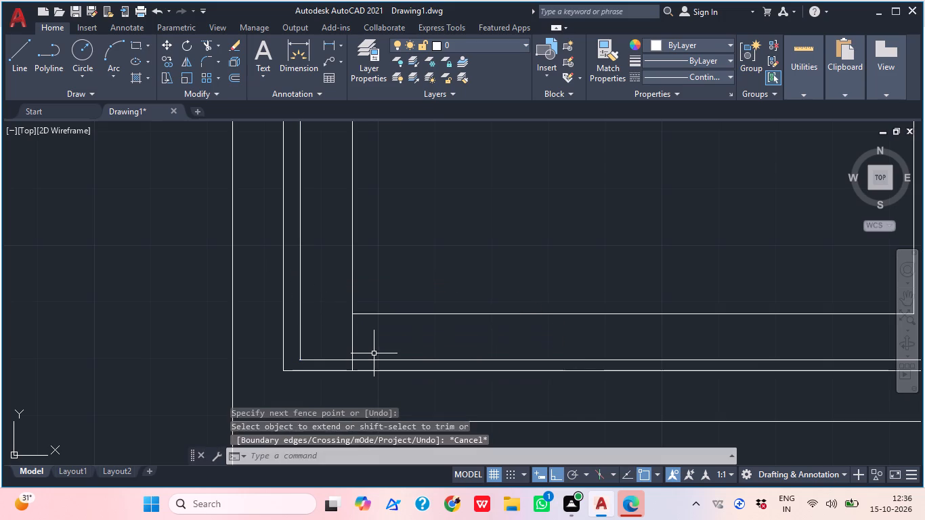
Trim off the part of the inner west line that runs south past the new inner south line.
{"action": "key", "text": "t"}
{"action": "type", "text": "R"}
{"action": "key", "text": "space"}
{"action": "left_click", "coordinate": [369, 340]}
{"action": "left_click", "coordinate": [332, 336]}
{"action": "scroll", "coordinate": [350, 371], "scroll_direction": "up", "scroll_amount": 2}
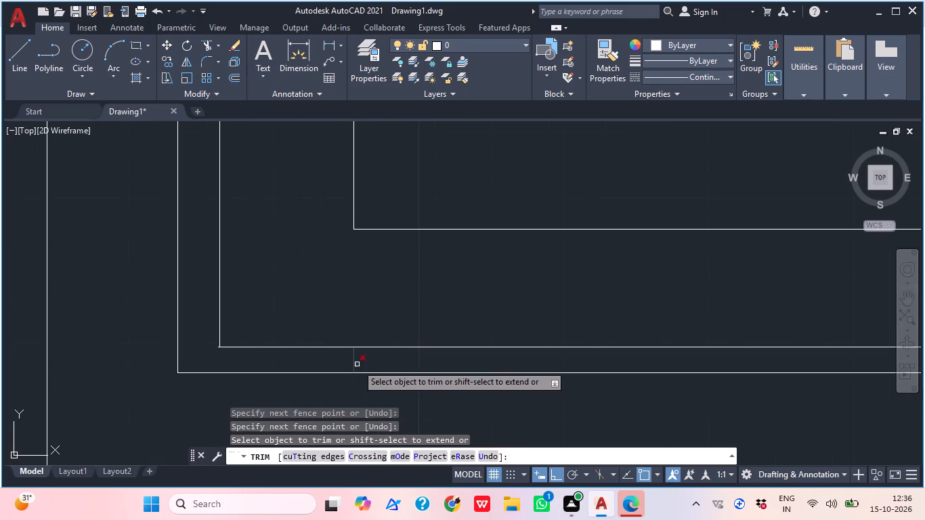
{"action": "left_click", "coordinate": [363, 359]}
{"action": "left_click", "coordinate": [343, 358]}
{"action": "key", "text": "Escape"}
Fillet the outer outline's southwest corner with the 9" radius.
{"action": "key", "text": "f"}
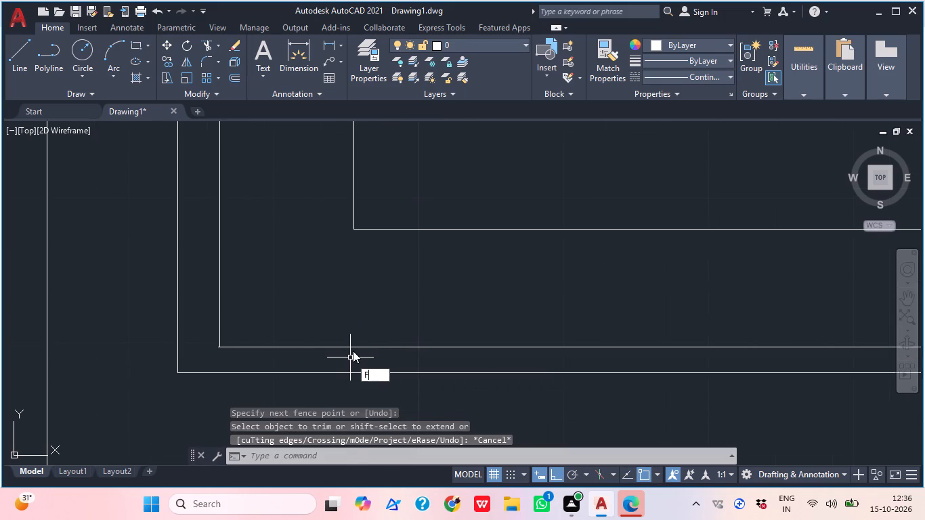
{"action": "key", "text": "space"}
{"action": "left_click", "coordinate": [266, 358]}
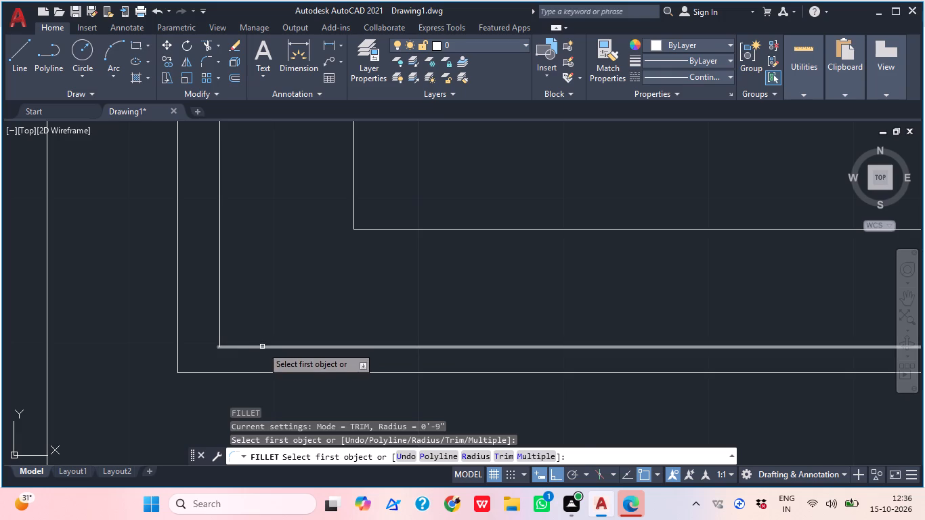
{"action": "left_click", "coordinate": [262, 347]}
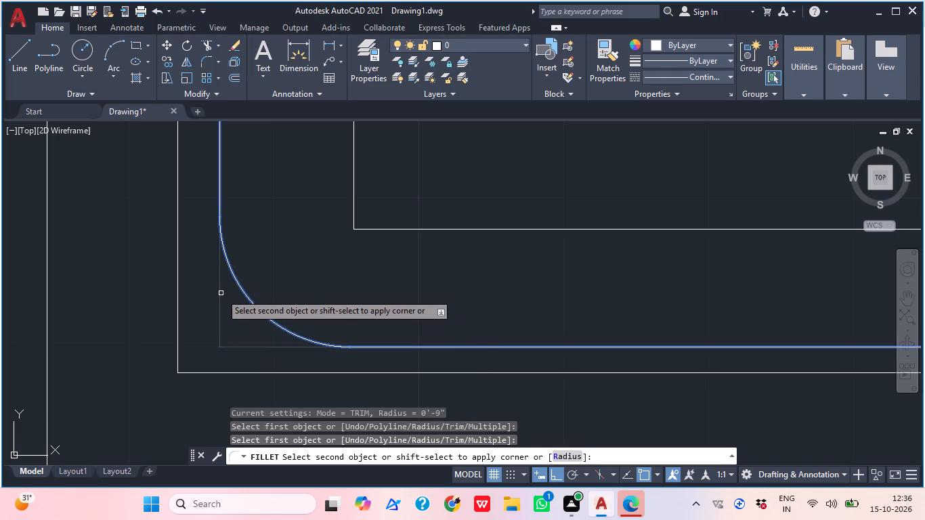
{"action": "left_click", "coordinate": [221, 293]}
Fillet the outer outline's southeast corner with the 9" radius.
{"action": "scroll", "coordinate": [246, 295], "scroll_direction": "down", "scroll_amount": 2}
{"action": "scroll", "coordinate": [341, 292], "scroll_direction": "down", "scroll_amount": 2}
{"action": "middle_click_drag", "start_coordinate": [381, 310], "coordinate": [152, 323]}
{"action": "middle_click_drag", "start_coordinate": [422, 316], "coordinate": [408, 331]}
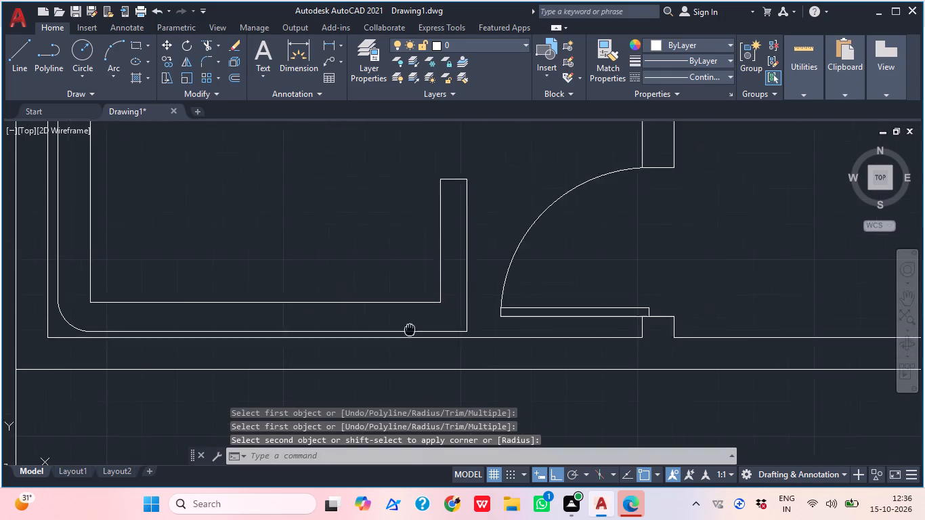
{"action": "middle_click_drag", "start_coordinate": [408, 331], "coordinate": [374, 351]}
{"action": "key", "text": "f"}
{"action": "key", "text": "space"}
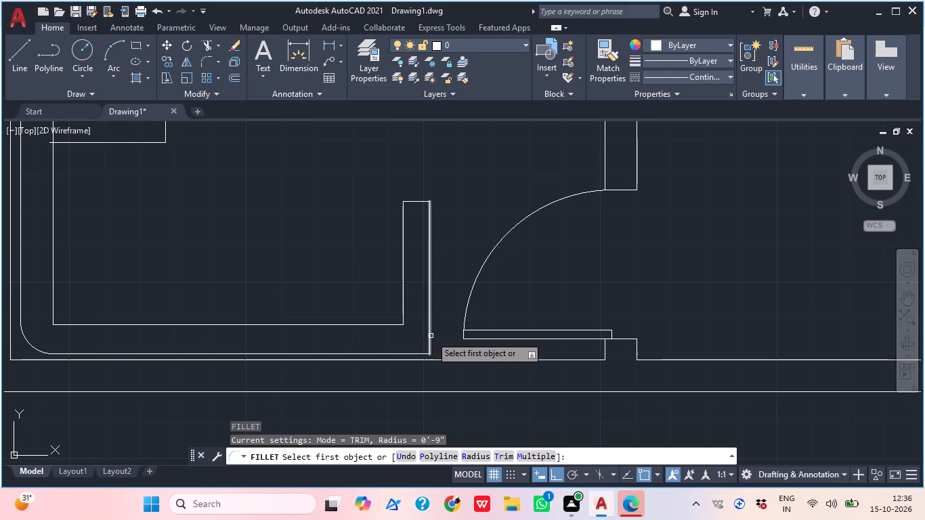
{"action": "left_click", "coordinate": [430, 337]}
{"action": "scroll", "coordinate": [408, 369], "scroll_direction": "up", "scroll_amount": 1}
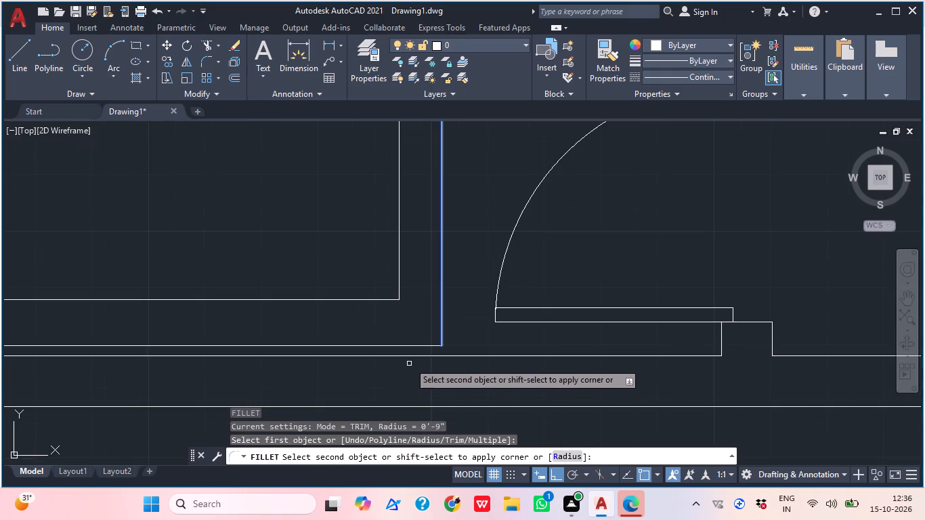
{"action": "left_click", "coordinate": [422, 346]}
{"action": "scroll", "coordinate": [433, 339], "scroll_direction": "down", "scroll_amount": 3}
Fillet the inner west line with the north edge of the small west-open rectangle using the 9" radius.
{"action": "middle_click_drag", "start_coordinate": [446, 294], "coordinate": [439, 322]}
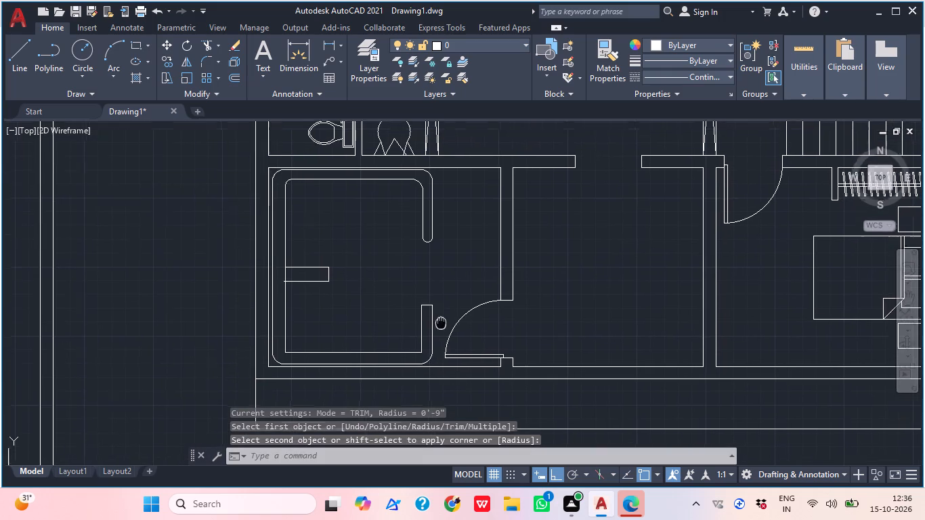
{"action": "middle_click_drag", "start_coordinate": [322, 332], "coordinate": [345, 360]}
{"action": "key", "text": "space"}
{"action": "scroll", "coordinate": [307, 280], "scroll_direction": "up", "scroll_amount": 2}
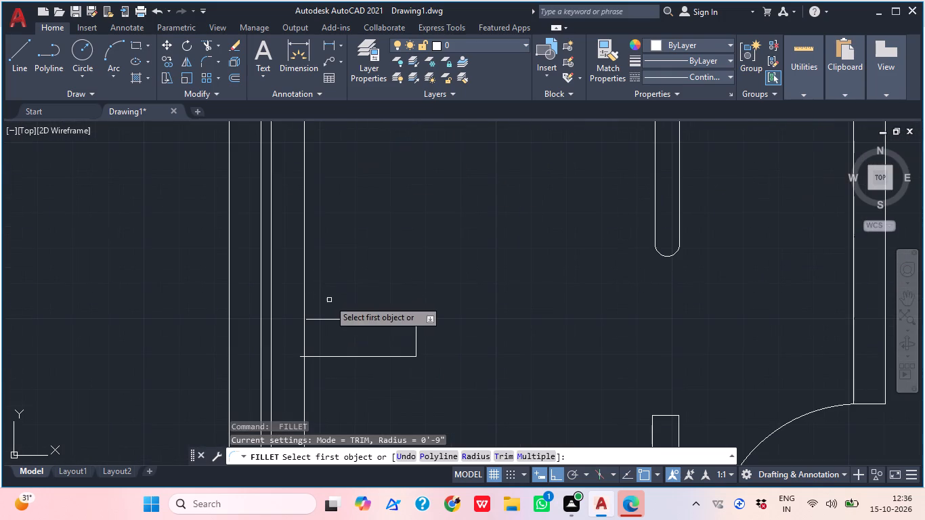
{"action": "left_click", "coordinate": [335, 319]}
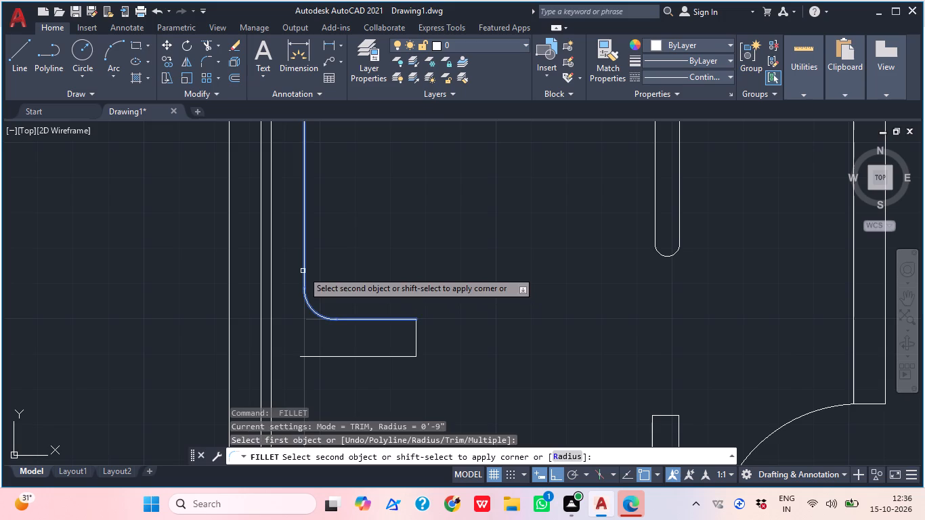
{"action": "left_click", "coordinate": [303, 271]}
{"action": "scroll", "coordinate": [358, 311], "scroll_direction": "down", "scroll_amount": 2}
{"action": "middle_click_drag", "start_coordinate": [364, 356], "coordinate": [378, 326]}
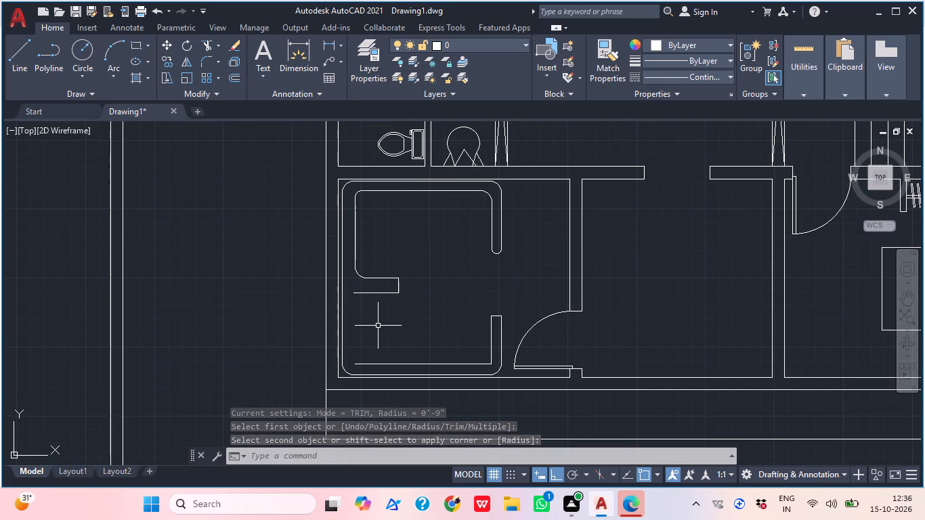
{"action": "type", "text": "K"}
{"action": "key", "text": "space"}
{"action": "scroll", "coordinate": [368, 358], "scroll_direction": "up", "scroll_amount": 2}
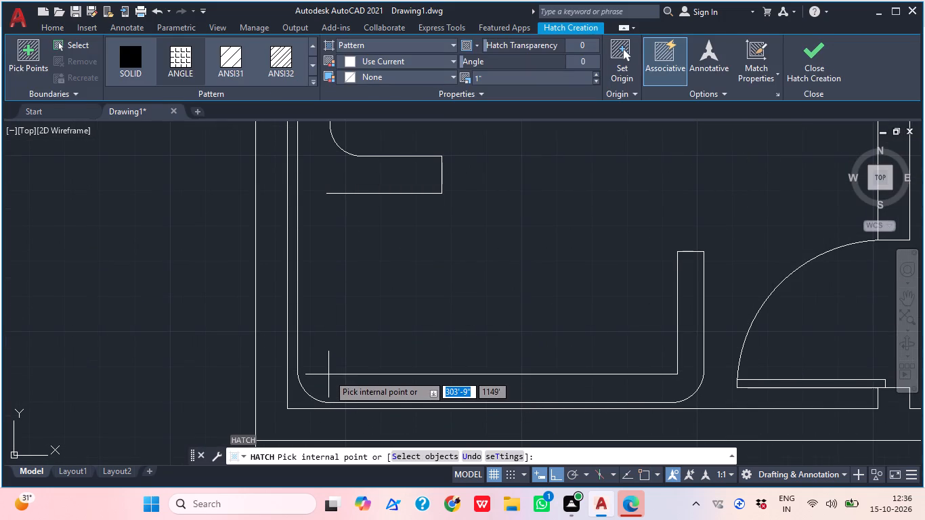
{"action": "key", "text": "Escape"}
Draw a vertical line from the west end of the inner south line north to just below the small west rectangle.
{"action": "type", "text": "L"}
{"action": "key", "text": "space"}
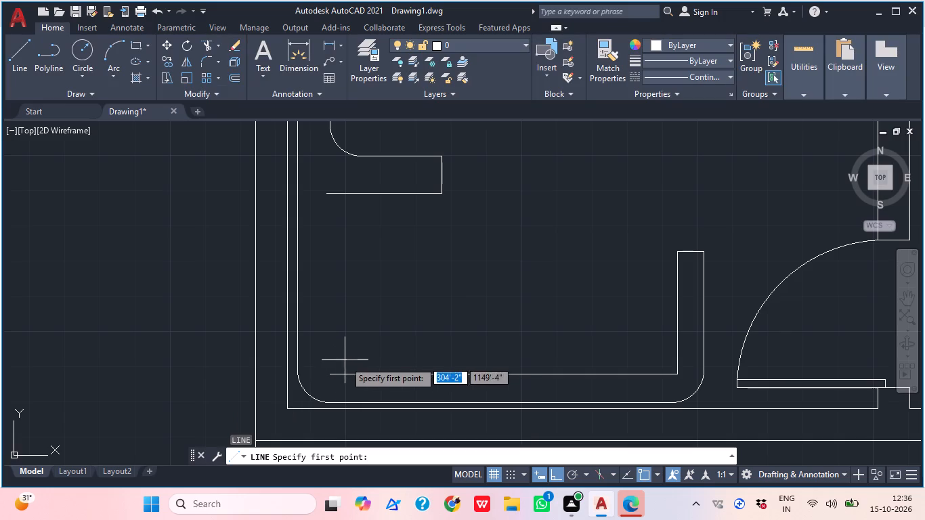
{"action": "left_click", "coordinate": [334, 371]}
{"action": "left_click", "coordinate": [339, 216]}
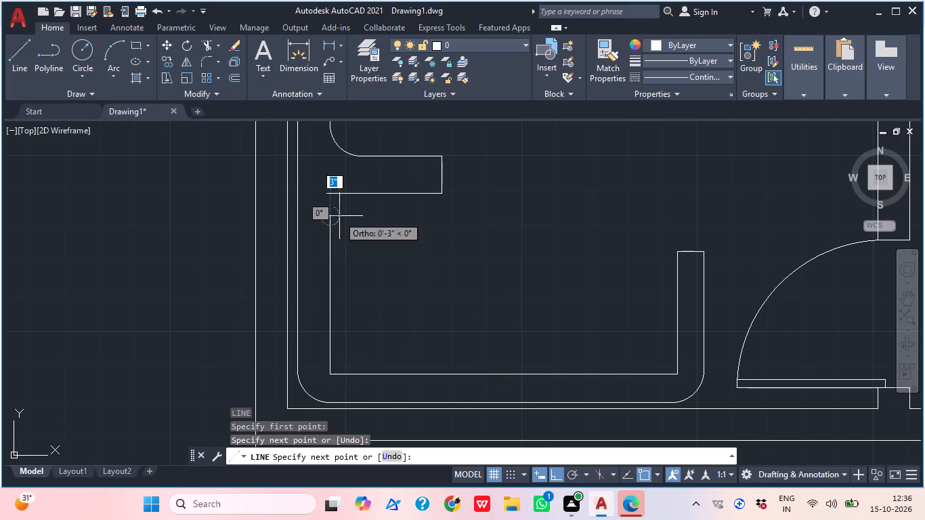
{"action": "key", "text": "Escape"}
Fillet the new vertical line with the south edge of the small west rectangle using the 9" radius.
{"action": "type", "text": "F"}
{"action": "key", "text": "space"}
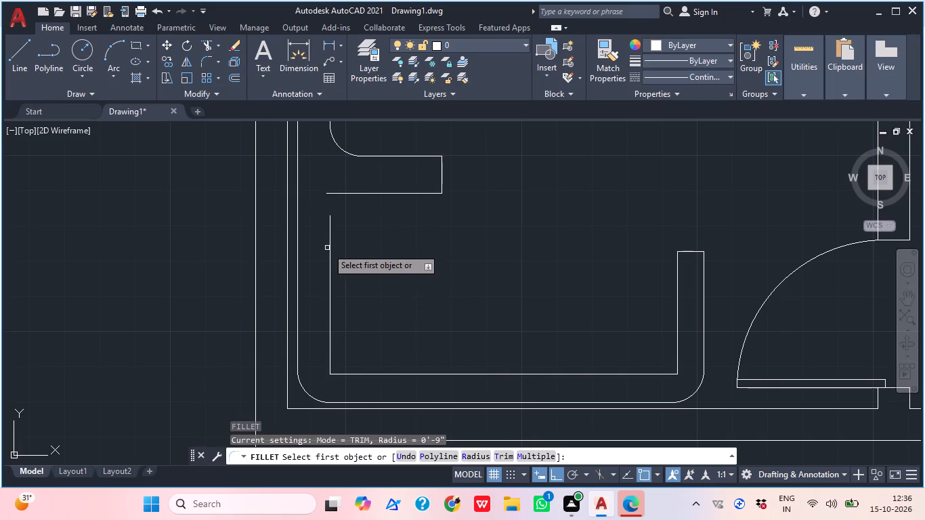
{"action": "left_click", "coordinate": [329, 250]}
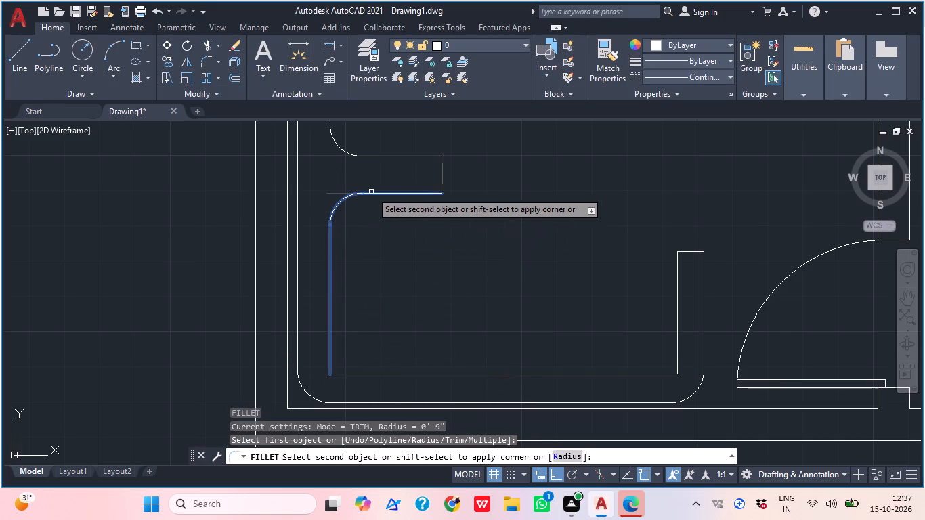
{"action": "left_click", "coordinate": [371, 192]}
Fillet the small west rectangle's south and north edges together to give it a rounded east end.
{"action": "middle_click_drag", "start_coordinate": [392, 276], "coordinate": [332, 334]}
{"action": "key", "text": "space"}
{"action": "key", "text": "space"}
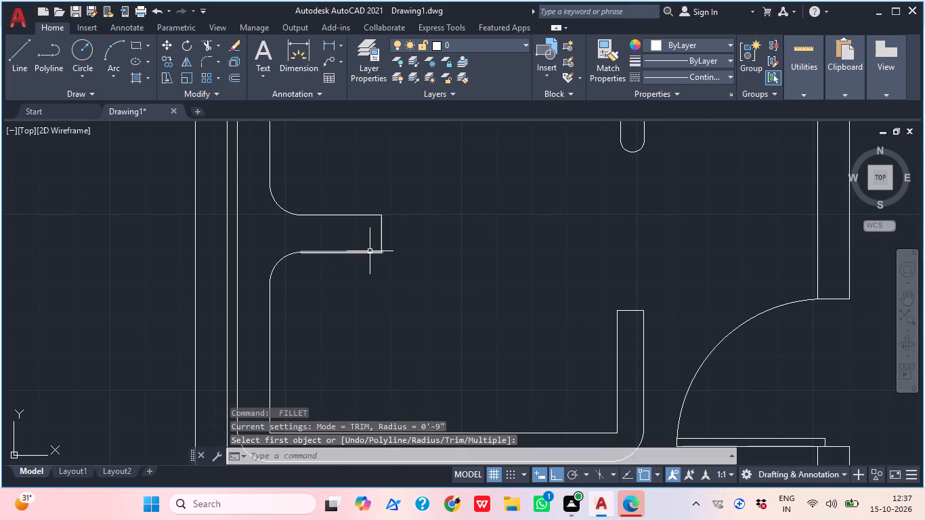
{"action": "key", "text": "space"}
{"action": "left_click", "coordinate": [366, 253]}
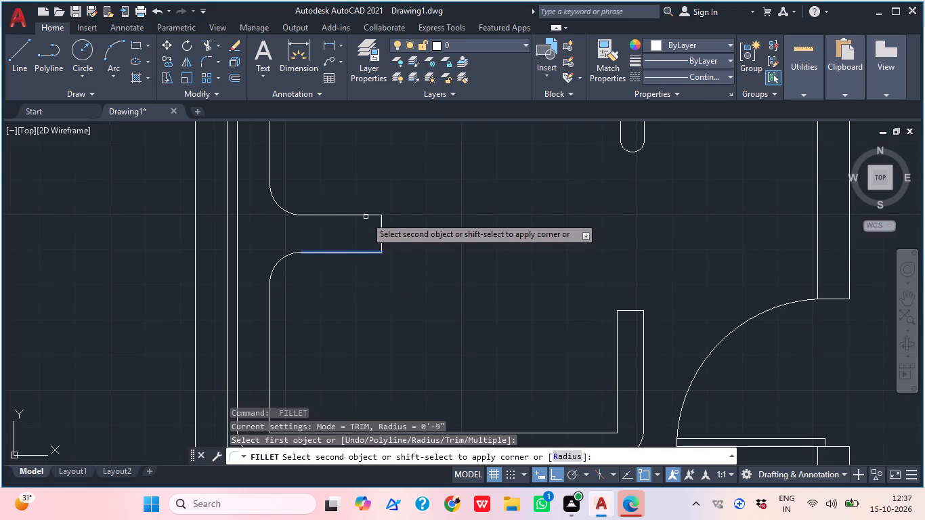
{"action": "left_click", "coordinate": [366, 214]}
Trim away the straight closing line inside the small rectangle's rounded east end.
{"action": "key", "text": "Escape"}
{"action": "key", "text": "t"}
{"action": "key", "text": "r"}
{"action": "key", "text": "space"}
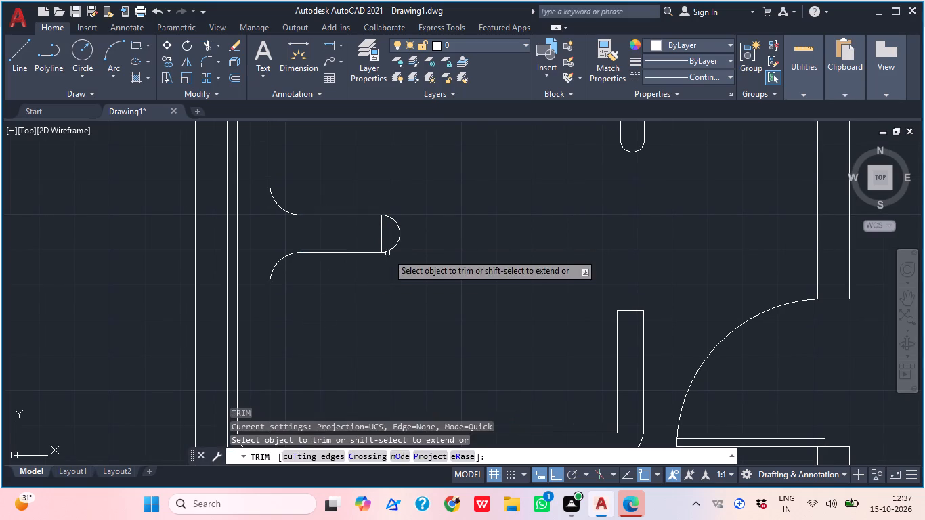
{"action": "left_click", "coordinate": [383, 240]}
{"action": "left_click", "coordinate": [369, 240]}
{"action": "scroll", "coordinate": [377, 248], "scroll_direction": "down", "scroll_amount": 2}
{"action": "key", "text": "Escape"}
Draw the seat front as connected lines: about 6' west from the northeast arm, south across the middle arm, and east to the southeast arm.
{"action": "middle_click", "coordinate": [358, 291]}
{"action": "scroll", "coordinate": [357, 292], "scroll_direction": "down", "scroll_amount": 1}
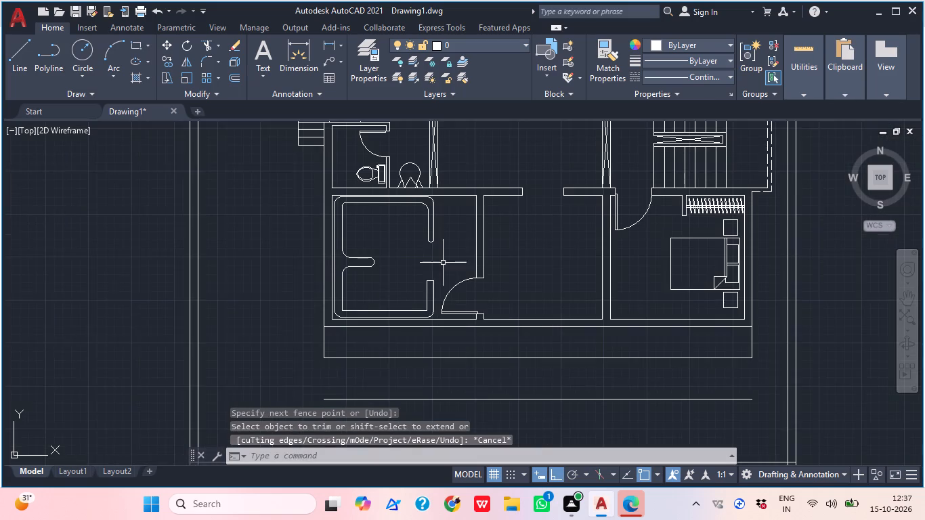
{"action": "middle_click_drag", "start_coordinate": [444, 262], "coordinate": [414, 297]}
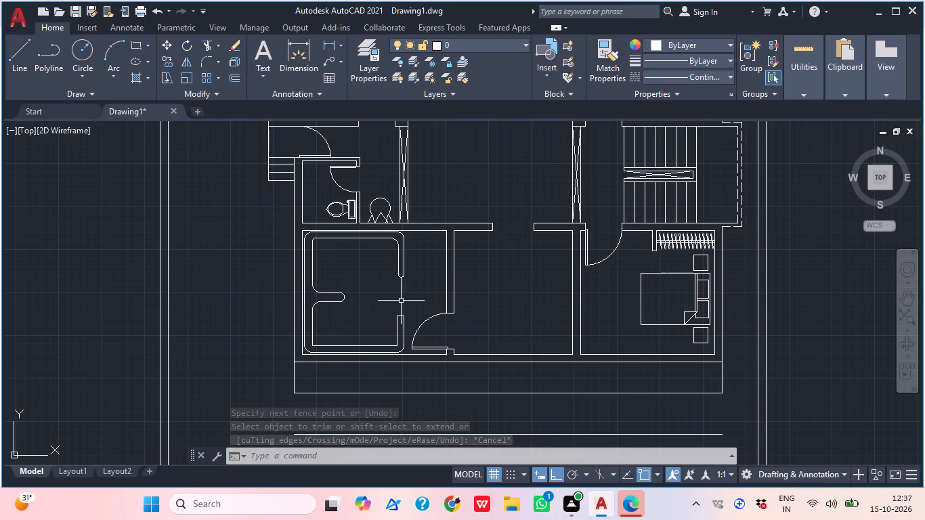
{"action": "middle_click_drag", "start_coordinate": [361, 300], "coordinate": [368, 329]}
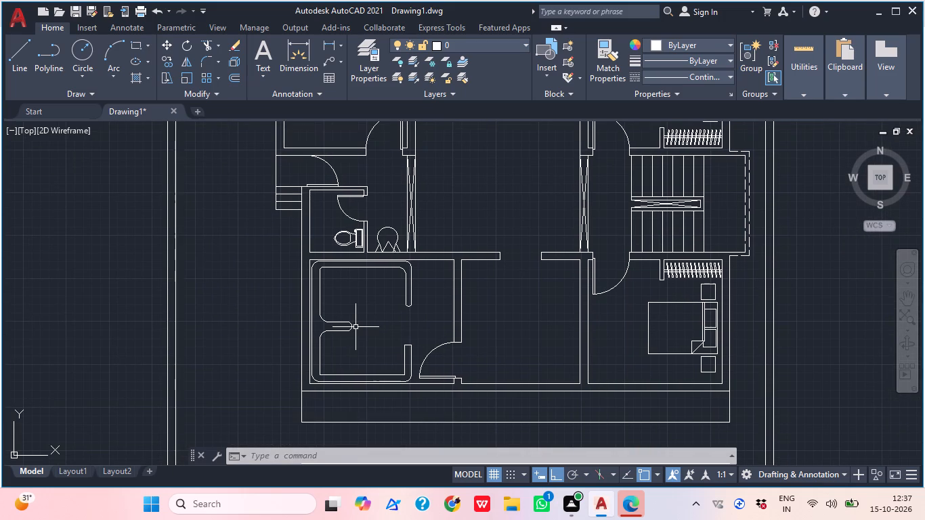
{"action": "type", "text": "L"}
{"action": "key", "text": "space"}
{"action": "scroll", "coordinate": [393, 301], "scroll_direction": "up", "scroll_amount": 2}
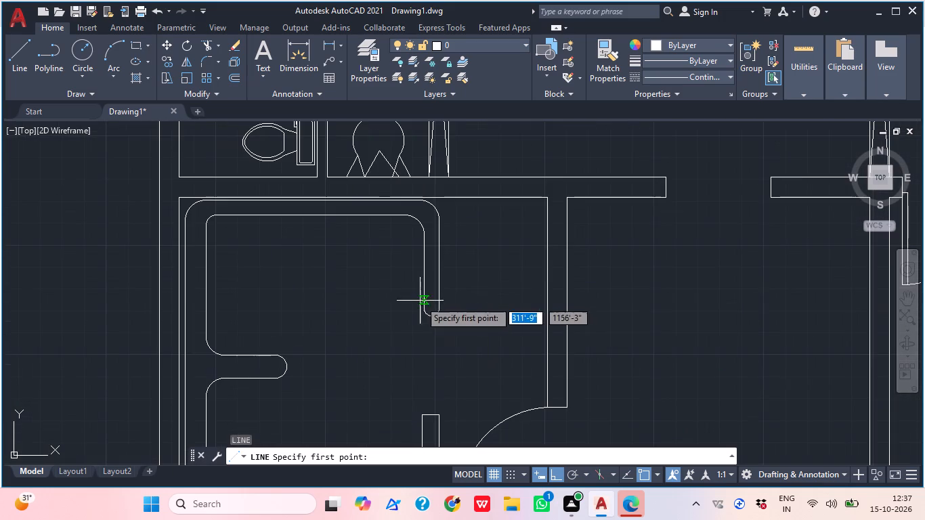
{"action": "scroll", "coordinate": [423, 266], "scroll_direction": "up", "scroll_amount": 1}
{"action": "left_click", "coordinate": [423, 263]}
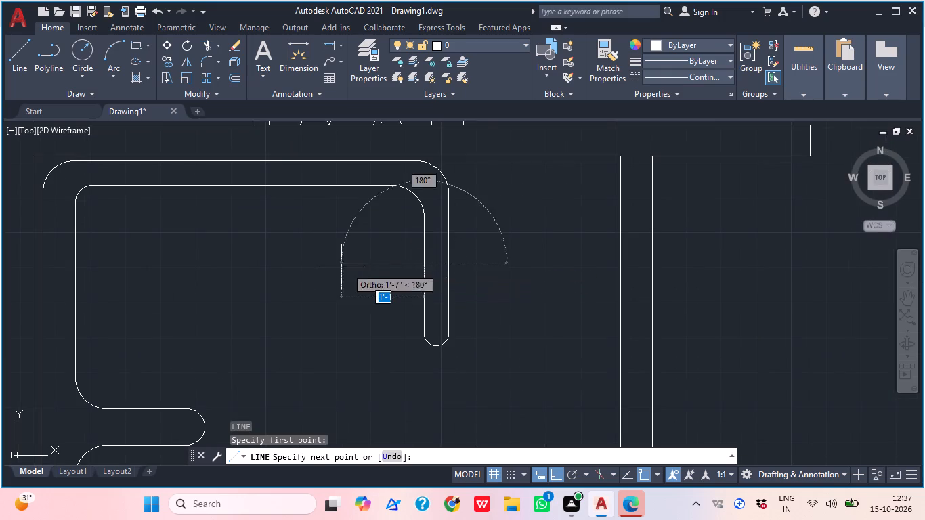
{"action": "middle_click_drag", "start_coordinate": [335, 268], "coordinate": [369, 258]}
{"action": "middle_click_drag", "start_coordinate": [227, 246], "coordinate": [278, 212]}
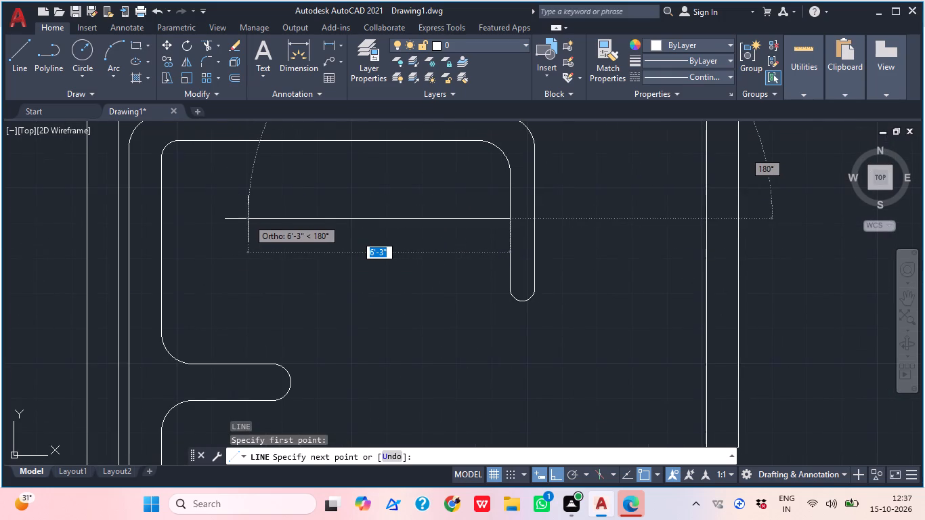
{"action": "left_click", "coordinate": [257, 223]}
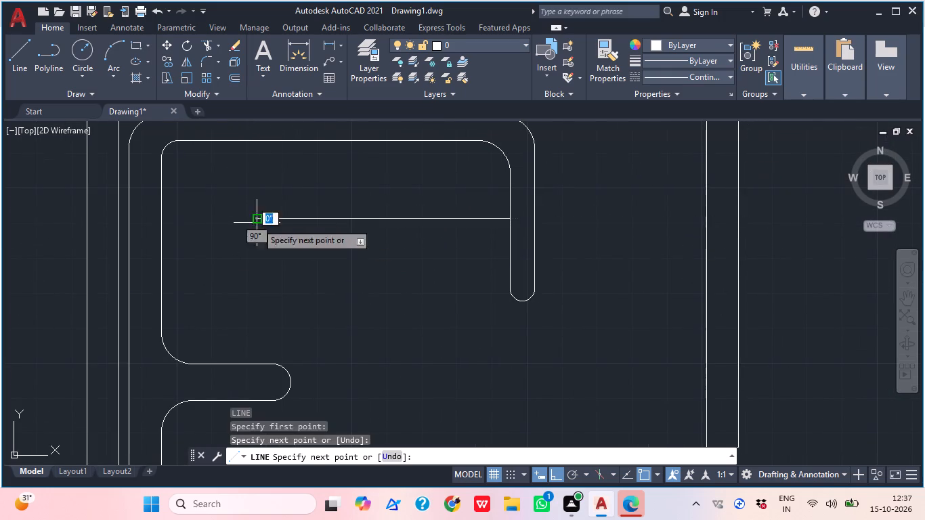
{"action": "middle_click_drag", "start_coordinate": [243, 297], "coordinate": [261, 181]}
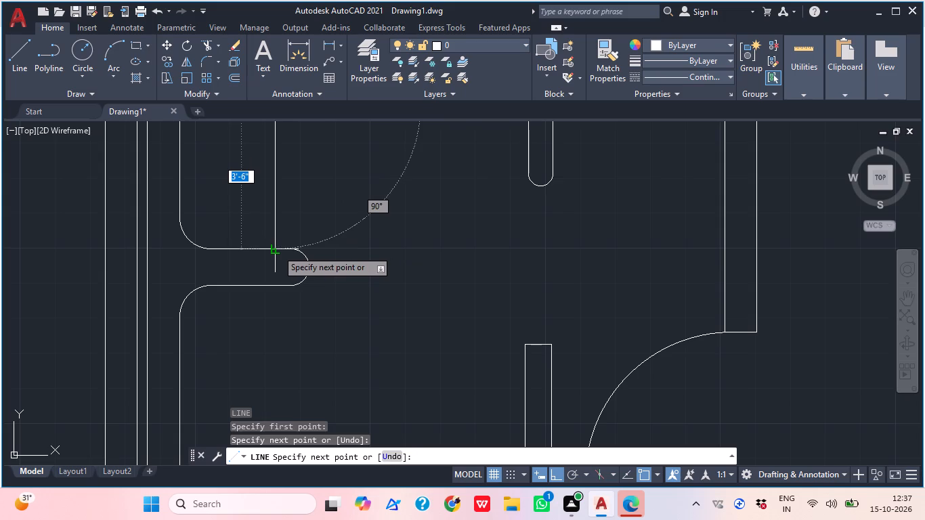
{"action": "scroll", "coordinate": [281, 236], "scroll_direction": "down", "scroll_amount": 1}
{"action": "middle_click_drag", "start_coordinate": [284, 237], "coordinate": [291, 147]}
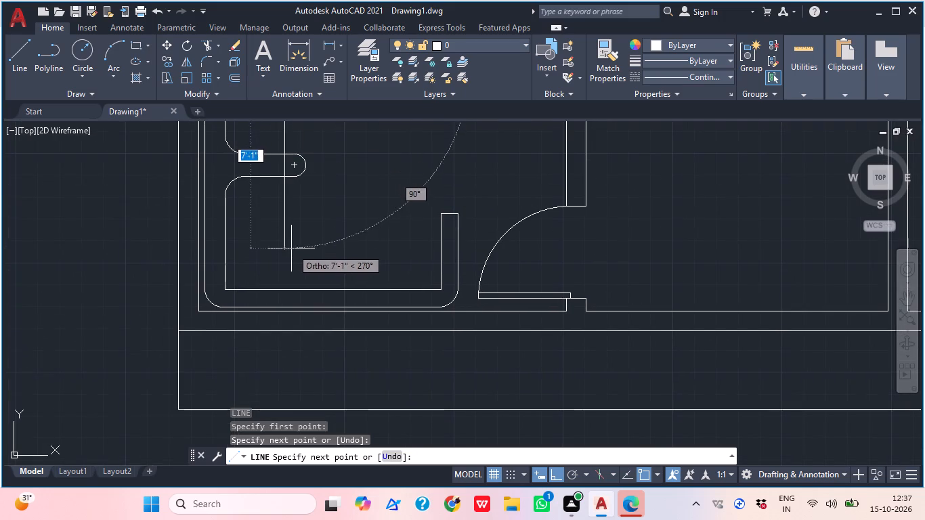
{"action": "left_click", "coordinate": [282, 232]}
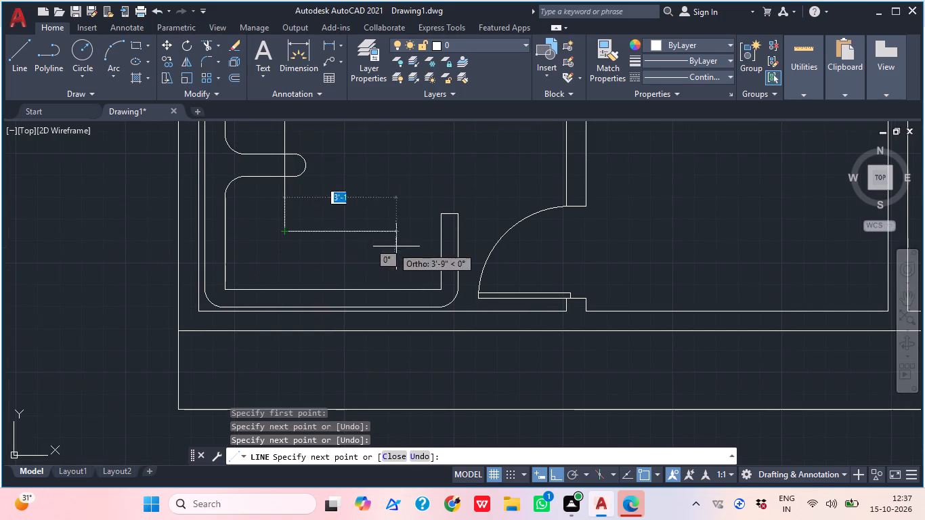
{"action": "left_click", "coordinate": [439, 236]}
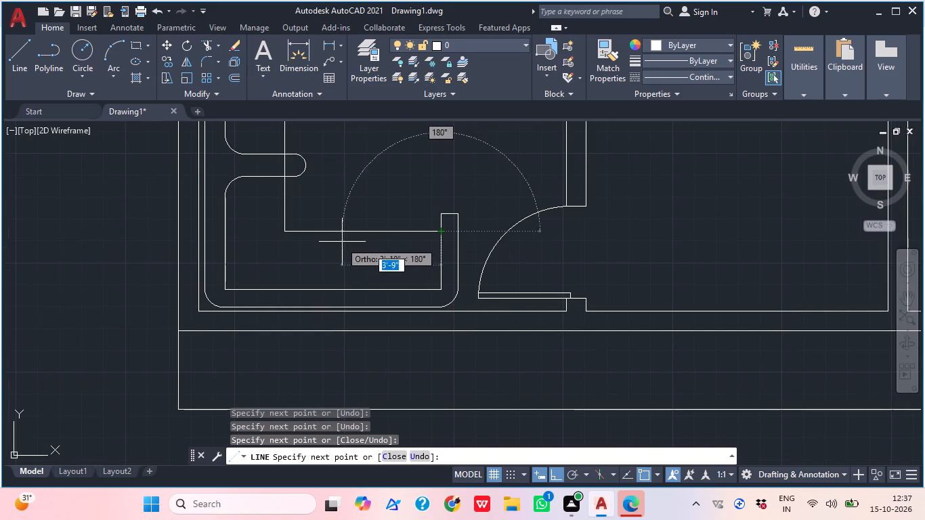
{"action": "key", "text": "Escape"}
Trim the part of the vertical seat-front line that crosses the rounded middle arm.
{"action": "scroll", "coordinate": [361, 238], "scroll_direction": "down", "scroll_amount": 2}
{"action": "middle_click_drag", "start_coordinate": [394, 178], "coordinate": [386, 227]}
{"action": "scroll", "coordinate": [400, 238], "scroll_direction": "up", "scroll_amount": 2}
{"action": "middle_click_drag", "start_coordinate": [307, 260], "coordinate": [360, 227]}
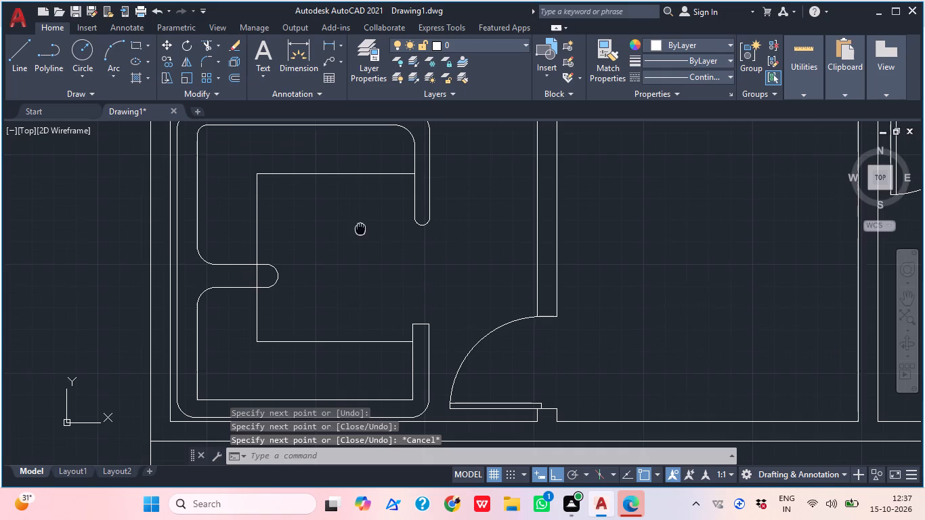
{"action": "middle_click_drag", "start_coordinate": [360, 227], "coordinate": [360, 227]}
{"action": "key", "text": "t"}
{"action": "type", "text": "R"}
{"action": "key", "text": "space"}
{"action": "scroll", "coordinate": [262, 264], "scroll_direction": "up", "scroll_amount": 1}
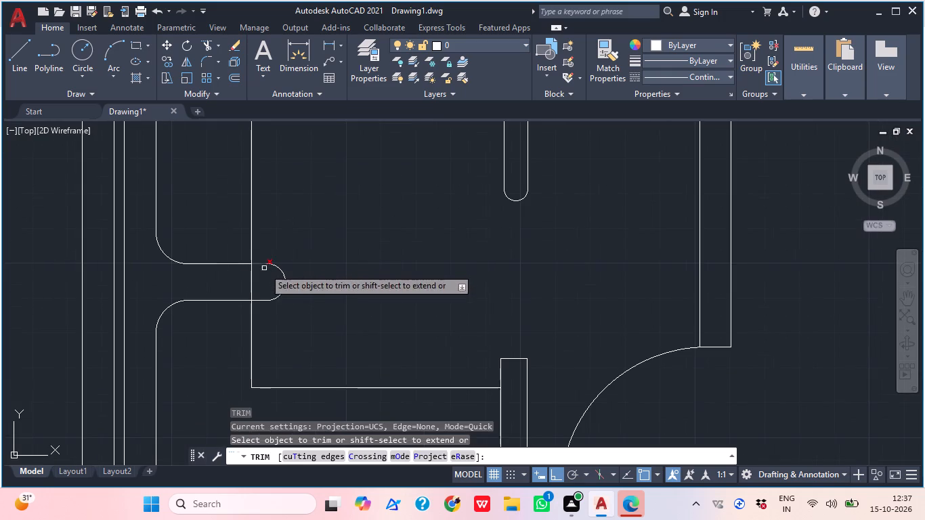
{"action": "left_click", "coordinate": [244, 284]}
{"action": "left_click", "coordinate": [264, 281]}
{"action": "key", "text": "Escape"}
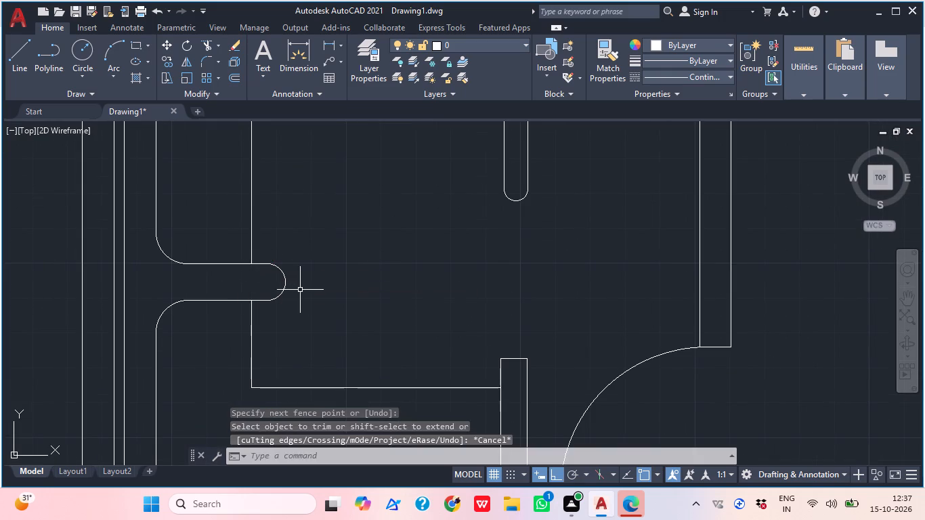
Fillet the seat front's southwest corner with the 9" radius.
{"action": "key", "text": "f"}
{"action": "key", "text": "space"}
{"action": "left_click", "coordinate": [283, 387]}
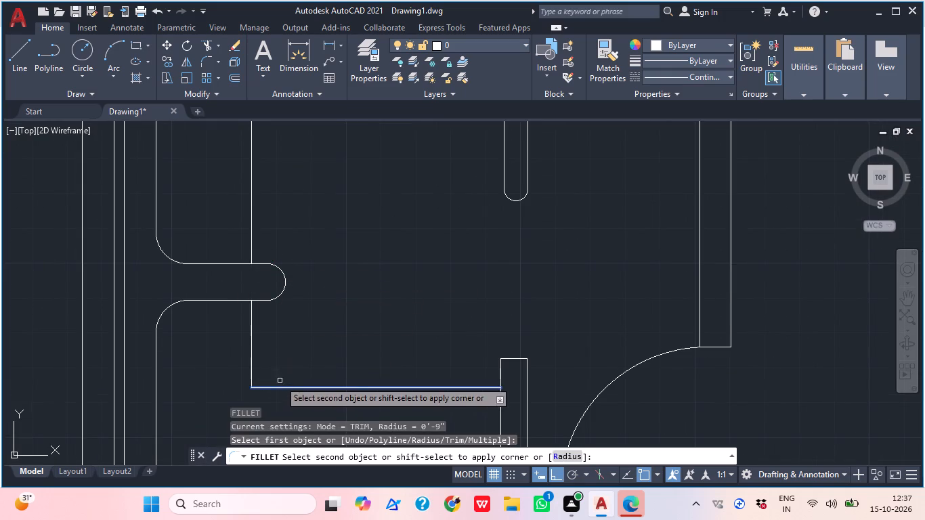
{"action": "left_click", "coordinate": [252, 360]}
Fillet the seat front's northwest corner with the 9" radius.
{"action": "scroll", "coordinate": [312, 301], "scroll_direction": "down", "scroll_amount": 1}
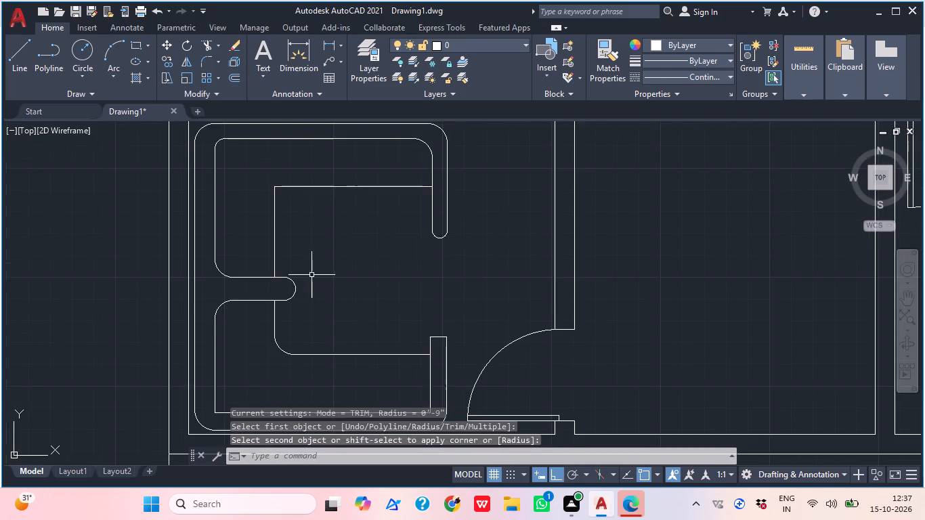
{"action": "middle_click_drag", "start_coordinate": [306, 293], "coordinate": [295, 351]}
{"action": "key", "text": "space"}
{"action": "key", "text": "space"}
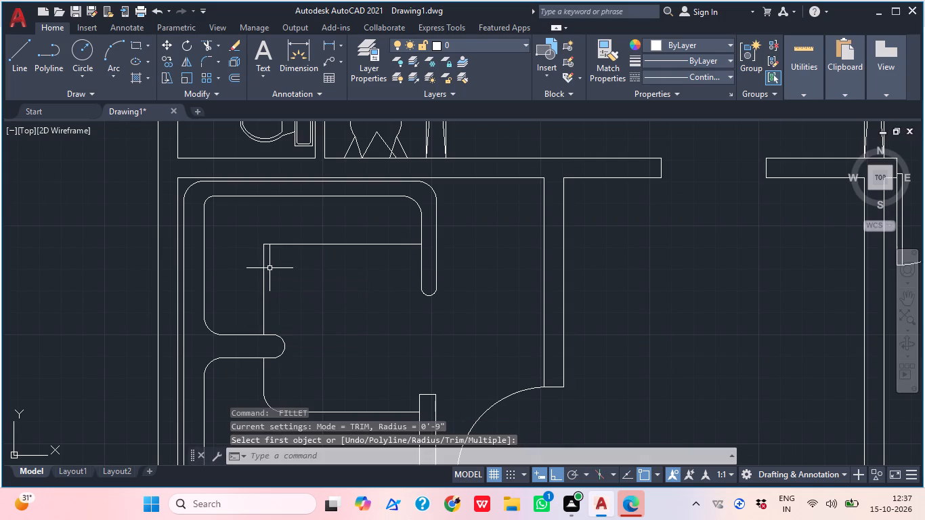
{"action": "key", "text": "space"}
{"action": "left_click", "coordinate": [262, 267]}
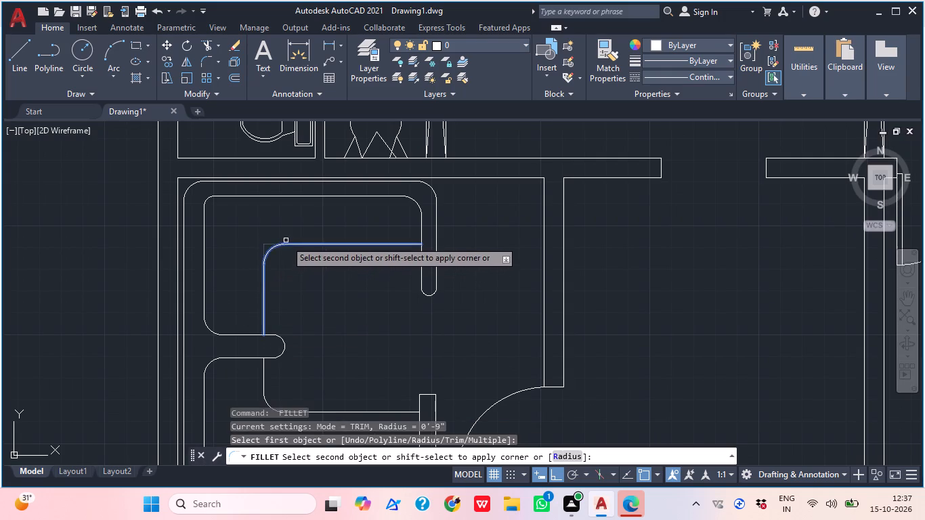
{"action": "left_click", "coordinate": [289, 245]}
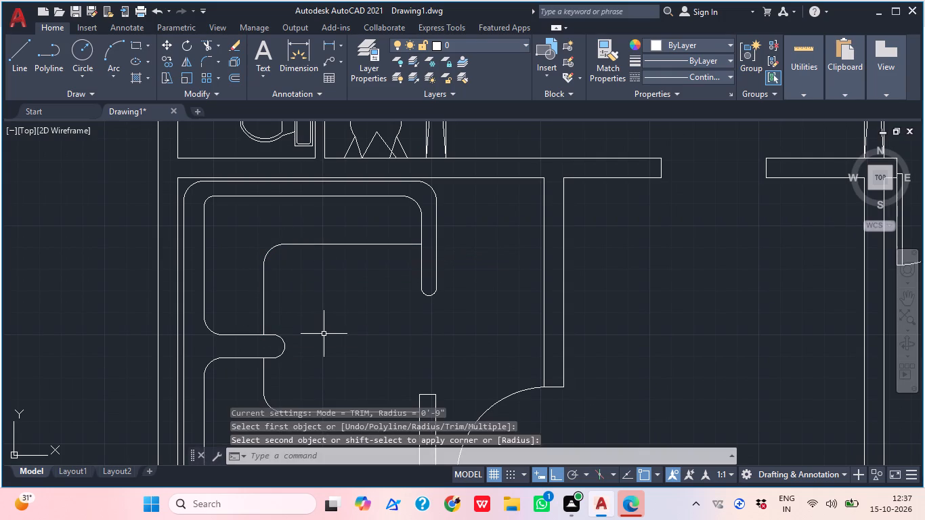
{"action": "key", "text": "Escape"}
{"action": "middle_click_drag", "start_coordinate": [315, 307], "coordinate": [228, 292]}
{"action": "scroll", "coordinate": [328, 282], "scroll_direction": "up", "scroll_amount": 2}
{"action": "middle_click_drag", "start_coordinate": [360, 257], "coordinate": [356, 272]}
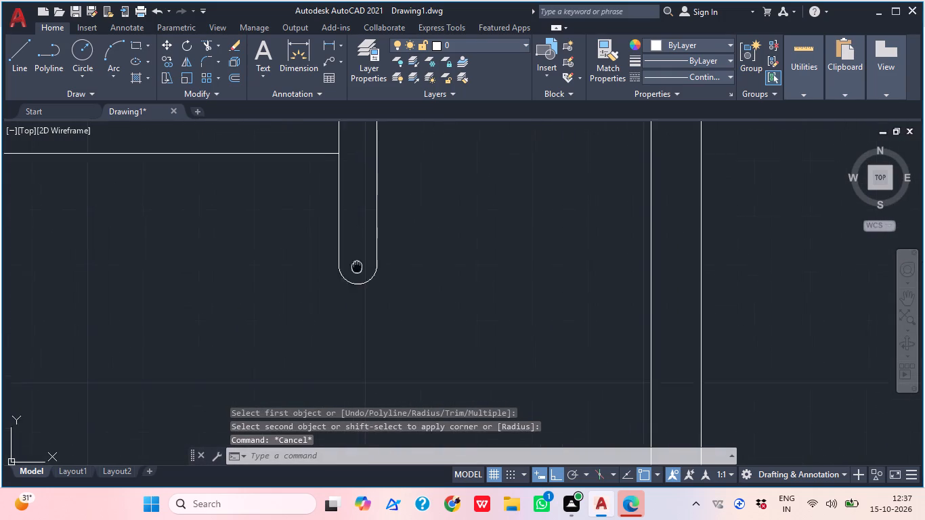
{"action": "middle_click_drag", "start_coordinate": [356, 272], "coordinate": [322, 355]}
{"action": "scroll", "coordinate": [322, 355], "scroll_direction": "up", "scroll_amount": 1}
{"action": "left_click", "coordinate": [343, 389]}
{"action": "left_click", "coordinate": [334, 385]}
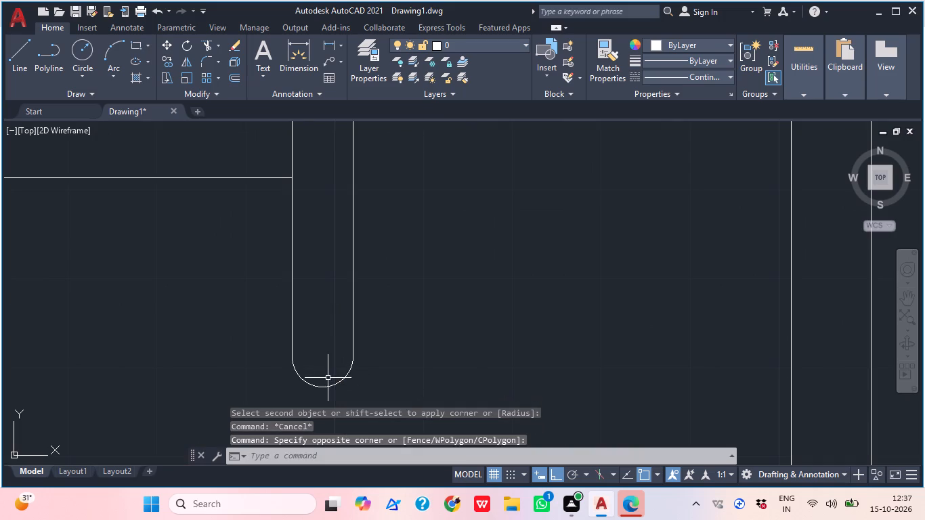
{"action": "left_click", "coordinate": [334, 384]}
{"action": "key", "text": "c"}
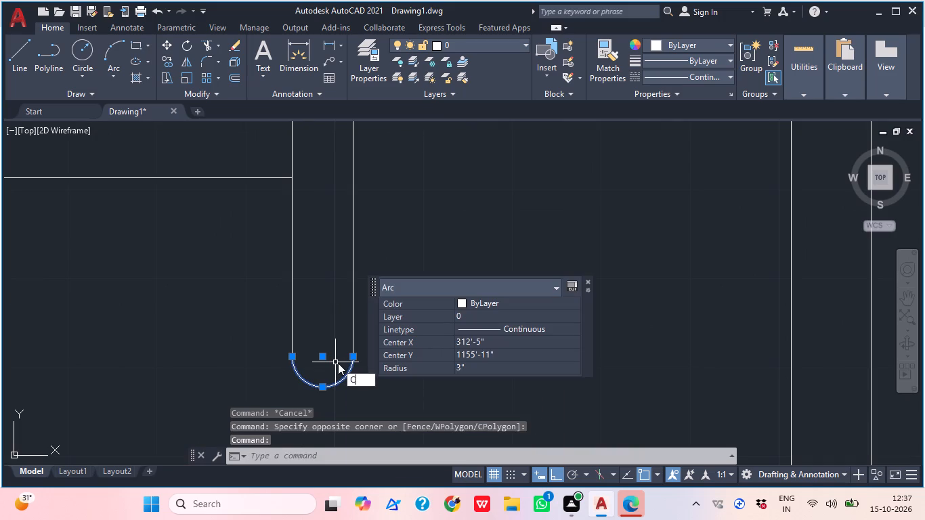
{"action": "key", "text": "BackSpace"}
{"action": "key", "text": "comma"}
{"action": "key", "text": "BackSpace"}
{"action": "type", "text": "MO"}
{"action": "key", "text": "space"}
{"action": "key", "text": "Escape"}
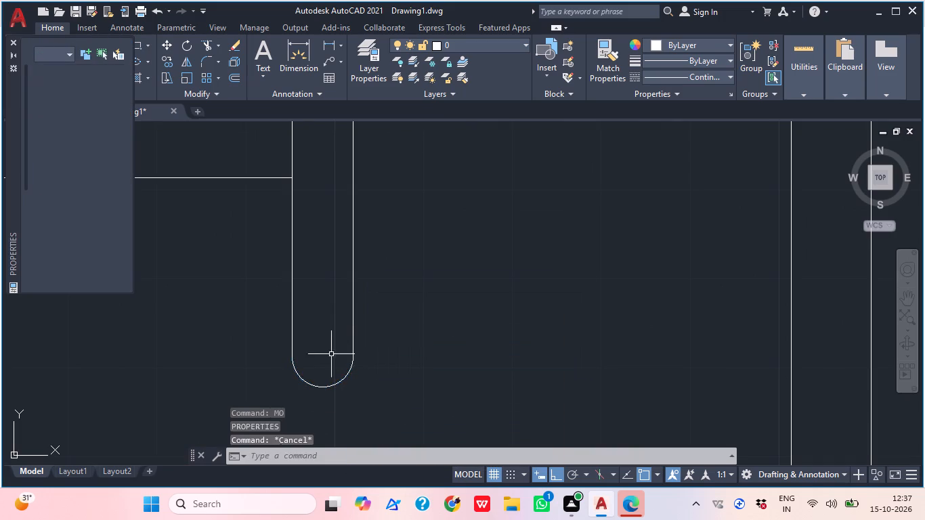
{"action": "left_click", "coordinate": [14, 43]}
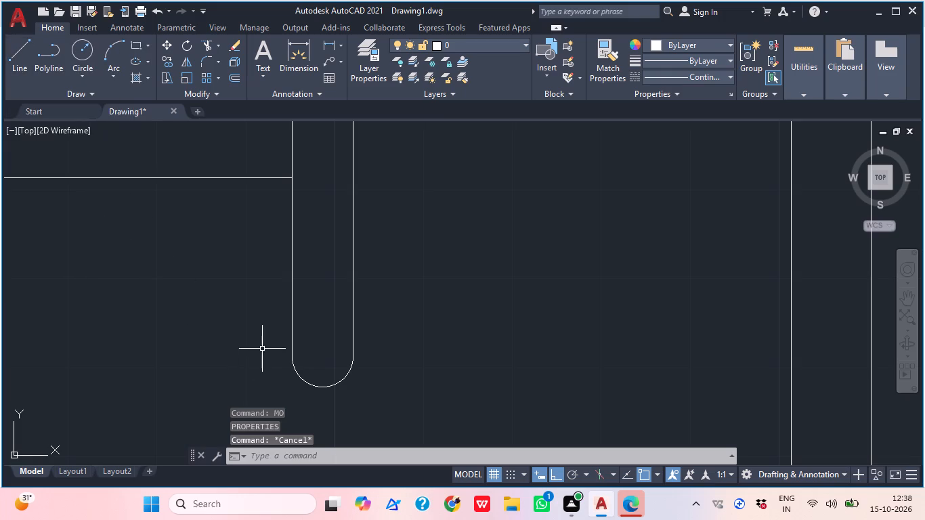
Move the northeast arm's rounded end arc north along the arm to just south of the north seat-front line.
{"action": "left_click", "coordinate": [311, 393]}
{"action": "left_click", "coordinate": [305, 385]}
{"action": "type", "text": "M"}
{"action": "key", "text": "space"}
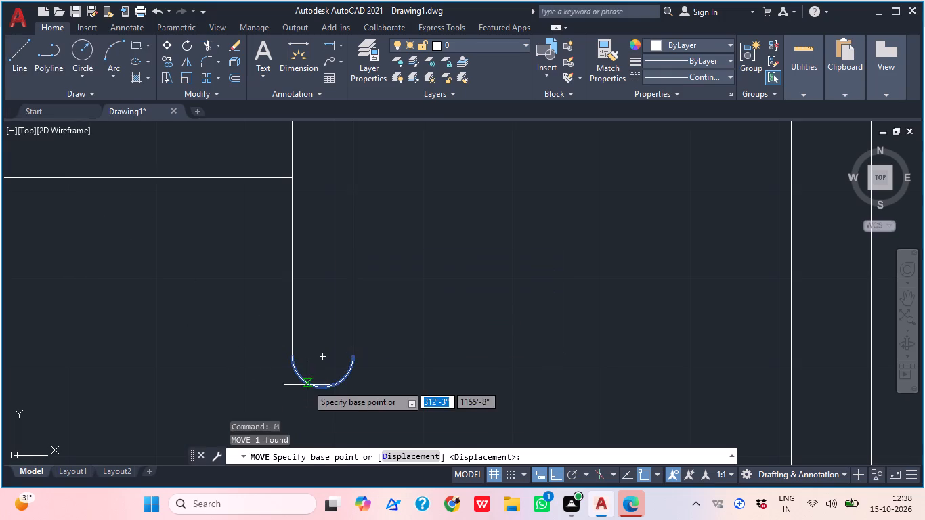
{"action": "left_click", "coordinate": [290, 357]}
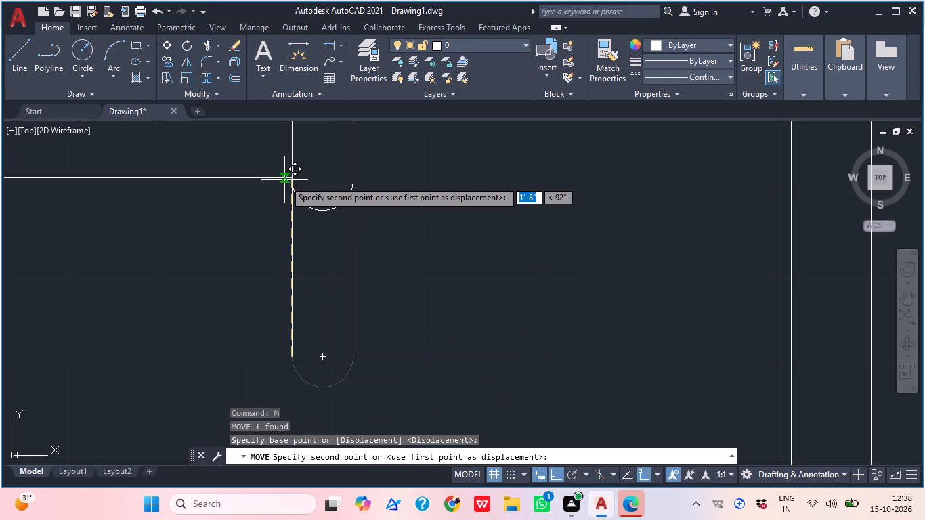
{"action": "left_click", "coordinate": [286, 213]}
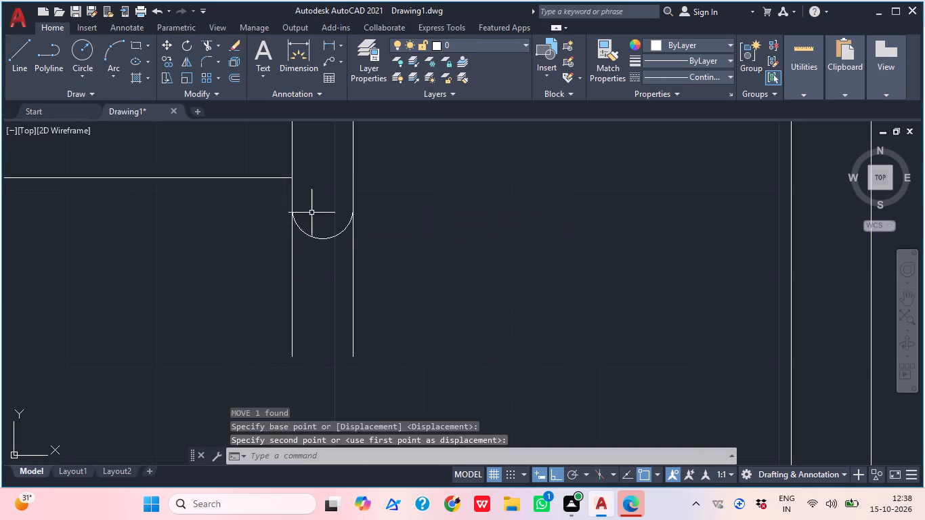
Trim both lines of the northeast arm that extend south past its rounded end.
{"action": "middle_click_drag", "start_coordinate": [353, 228], "coordinate": [396, 231]}
{"action": "key", "text": "Escape"}
{"action": "key", "text": "t"}
{"action": "type", "text": "R"}
{"action": "key", "text": "space"}
{"action": "left_click", "coordinate": [296, 302]}
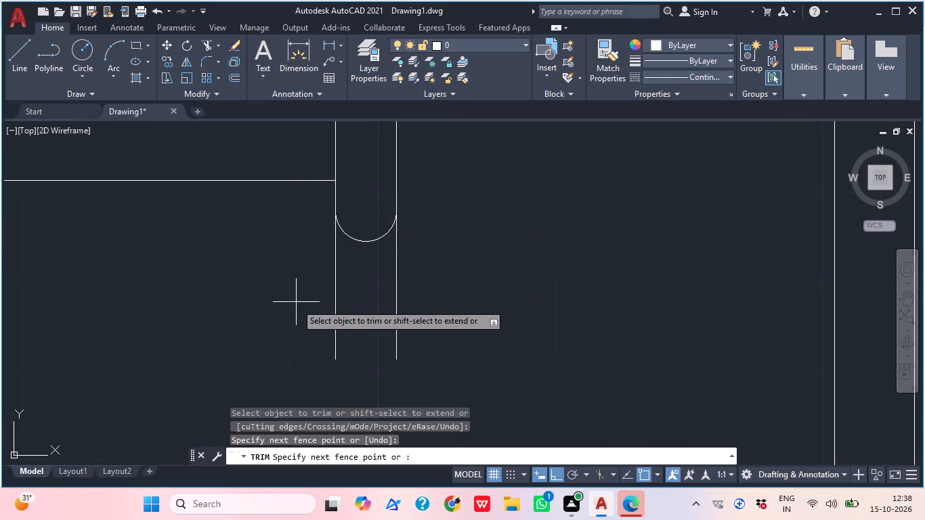
{"action": "left_click", "coordinate": [435, 307]}
{"action": "scroll", "coordinate": [443, 280], "scroll_direction": "down", "scroll_amount": 1}
{"action": "key", "text": "Escape"}
{"action": "scroll", "coordinate": [417, 223], "scroll_direction": "down", "scroll_amount": 3}
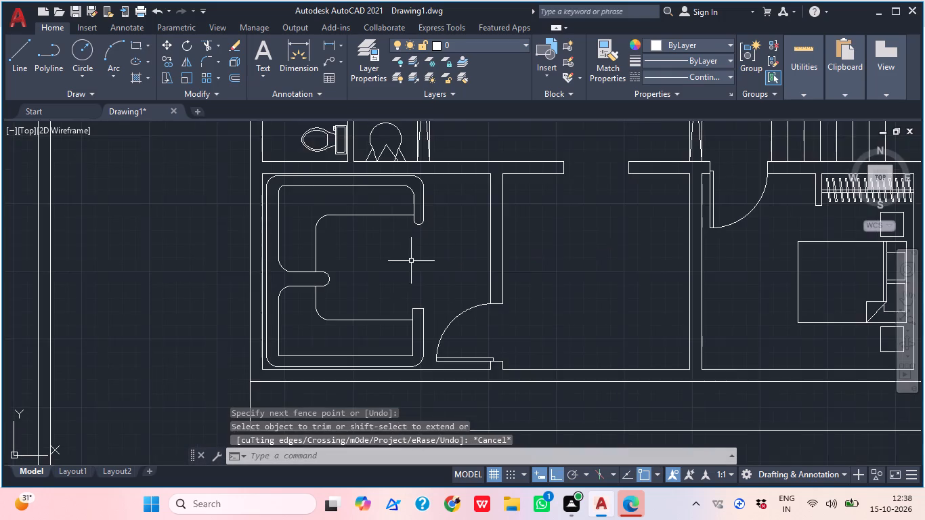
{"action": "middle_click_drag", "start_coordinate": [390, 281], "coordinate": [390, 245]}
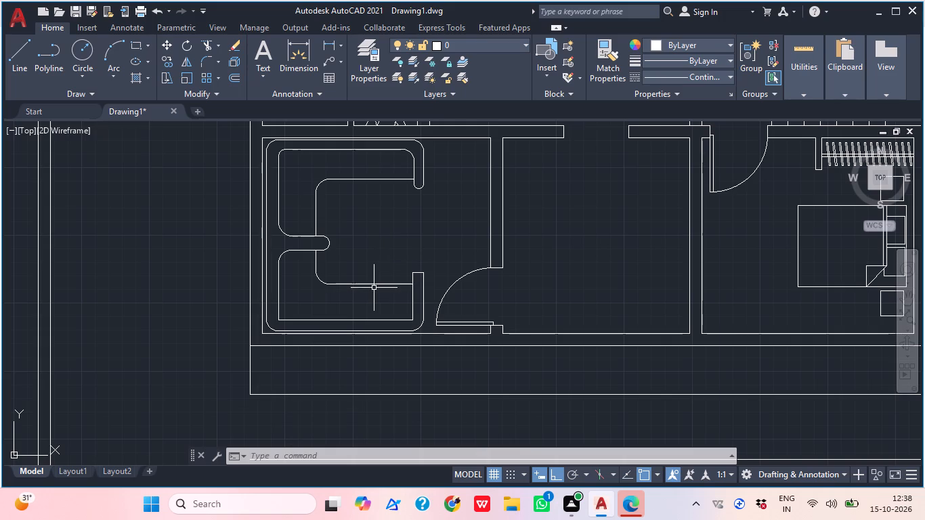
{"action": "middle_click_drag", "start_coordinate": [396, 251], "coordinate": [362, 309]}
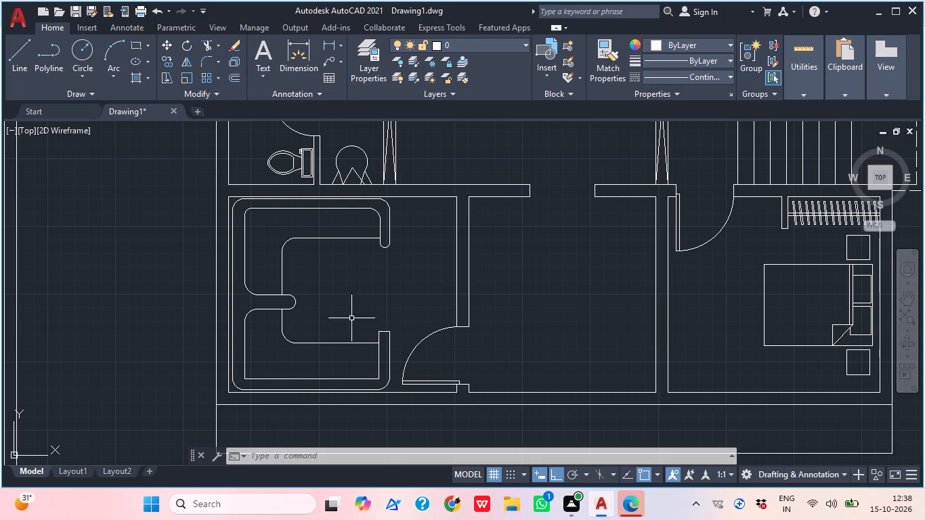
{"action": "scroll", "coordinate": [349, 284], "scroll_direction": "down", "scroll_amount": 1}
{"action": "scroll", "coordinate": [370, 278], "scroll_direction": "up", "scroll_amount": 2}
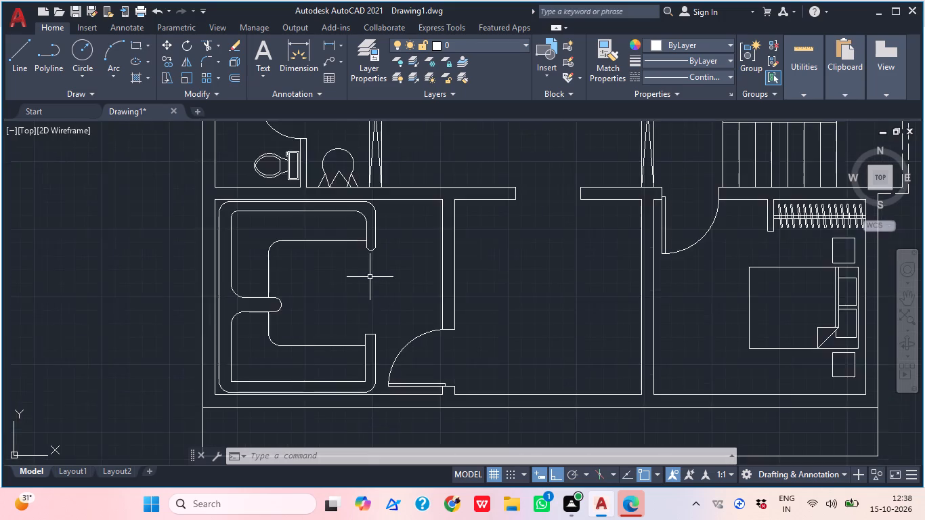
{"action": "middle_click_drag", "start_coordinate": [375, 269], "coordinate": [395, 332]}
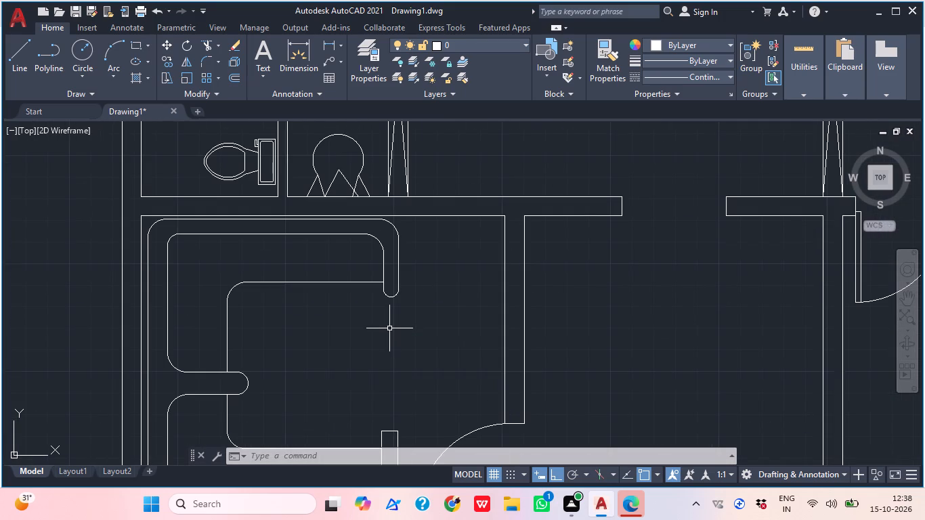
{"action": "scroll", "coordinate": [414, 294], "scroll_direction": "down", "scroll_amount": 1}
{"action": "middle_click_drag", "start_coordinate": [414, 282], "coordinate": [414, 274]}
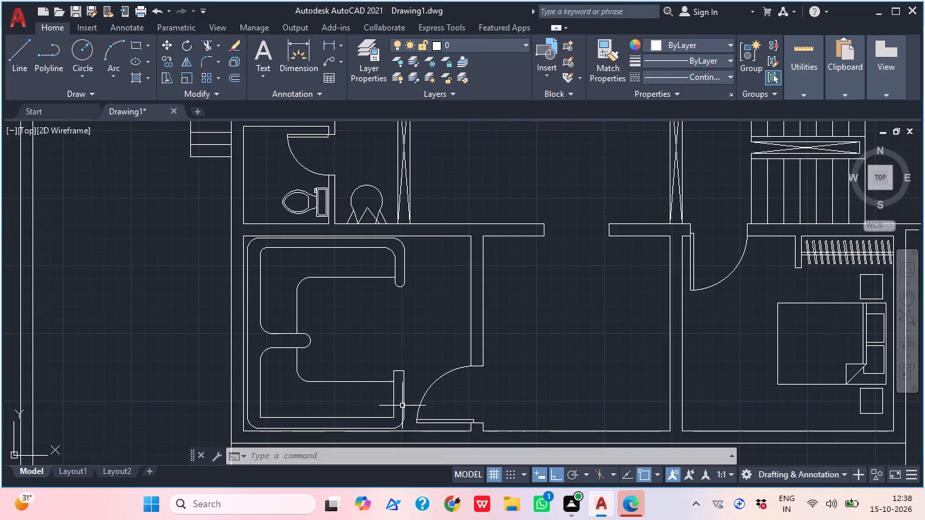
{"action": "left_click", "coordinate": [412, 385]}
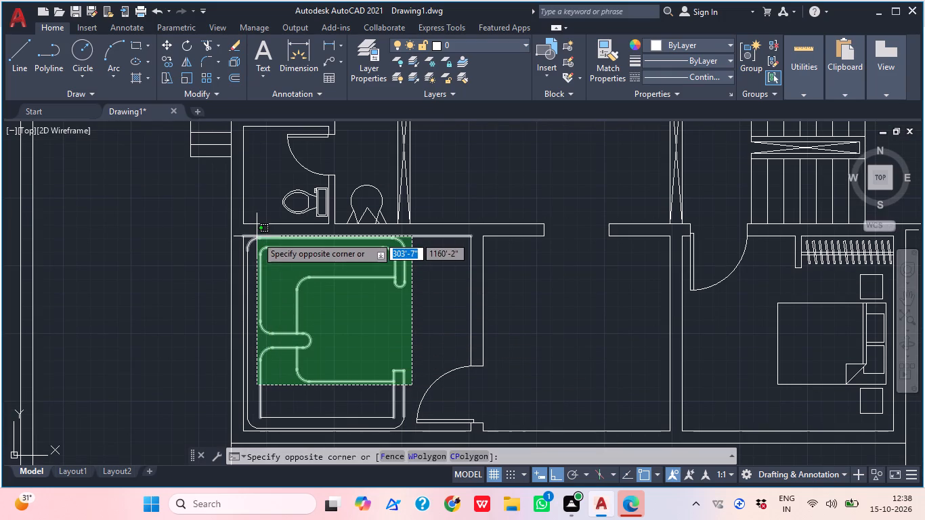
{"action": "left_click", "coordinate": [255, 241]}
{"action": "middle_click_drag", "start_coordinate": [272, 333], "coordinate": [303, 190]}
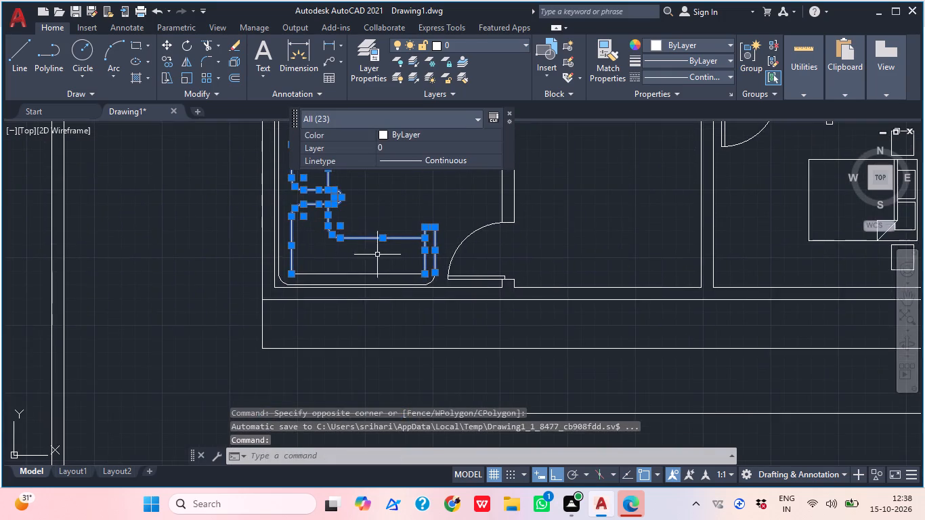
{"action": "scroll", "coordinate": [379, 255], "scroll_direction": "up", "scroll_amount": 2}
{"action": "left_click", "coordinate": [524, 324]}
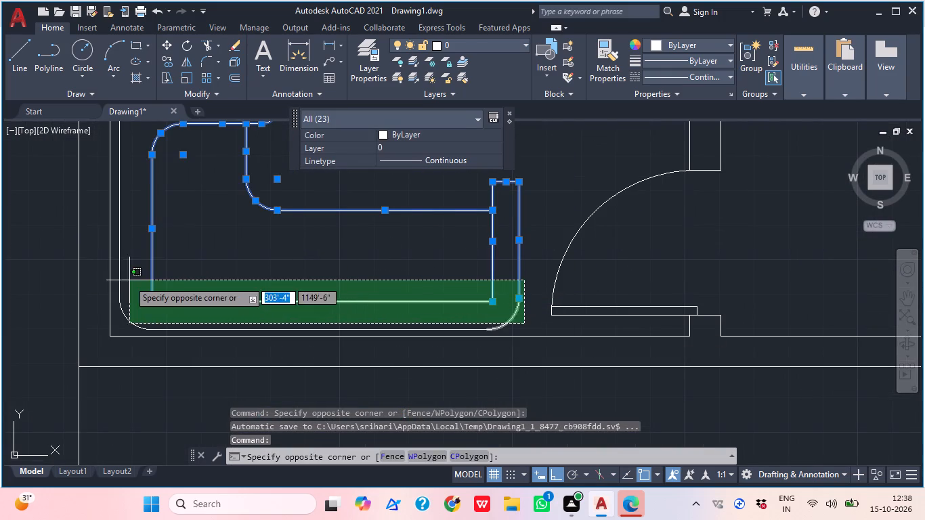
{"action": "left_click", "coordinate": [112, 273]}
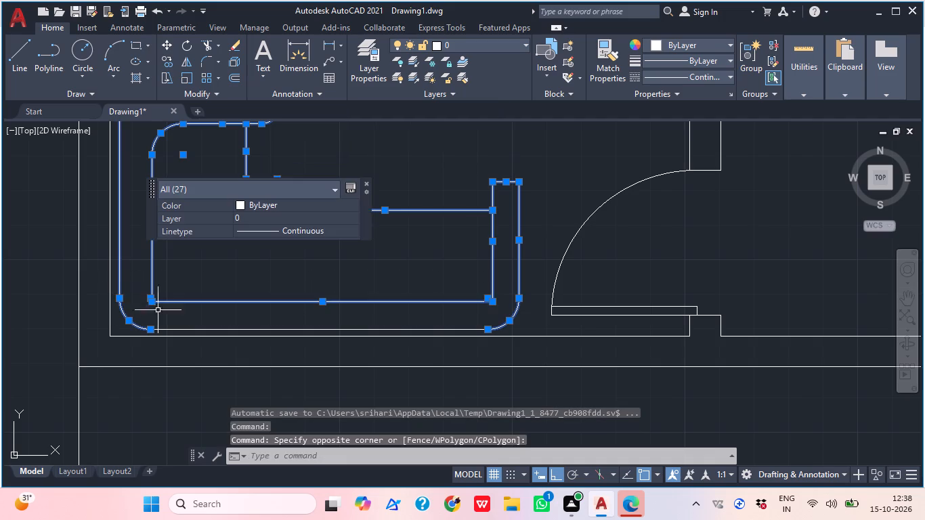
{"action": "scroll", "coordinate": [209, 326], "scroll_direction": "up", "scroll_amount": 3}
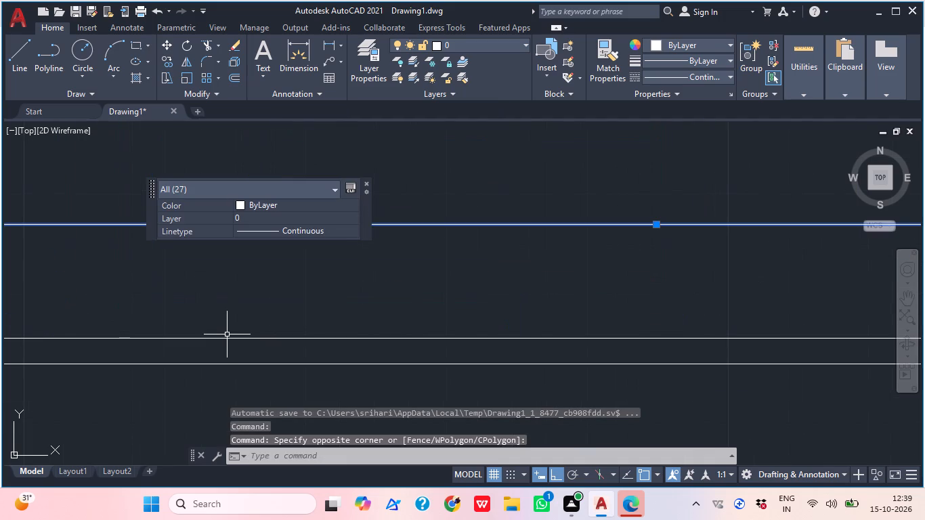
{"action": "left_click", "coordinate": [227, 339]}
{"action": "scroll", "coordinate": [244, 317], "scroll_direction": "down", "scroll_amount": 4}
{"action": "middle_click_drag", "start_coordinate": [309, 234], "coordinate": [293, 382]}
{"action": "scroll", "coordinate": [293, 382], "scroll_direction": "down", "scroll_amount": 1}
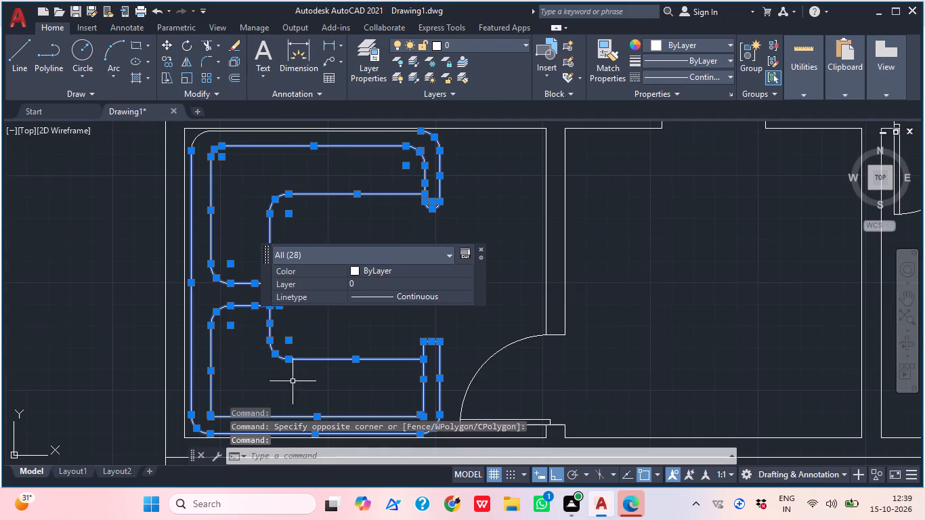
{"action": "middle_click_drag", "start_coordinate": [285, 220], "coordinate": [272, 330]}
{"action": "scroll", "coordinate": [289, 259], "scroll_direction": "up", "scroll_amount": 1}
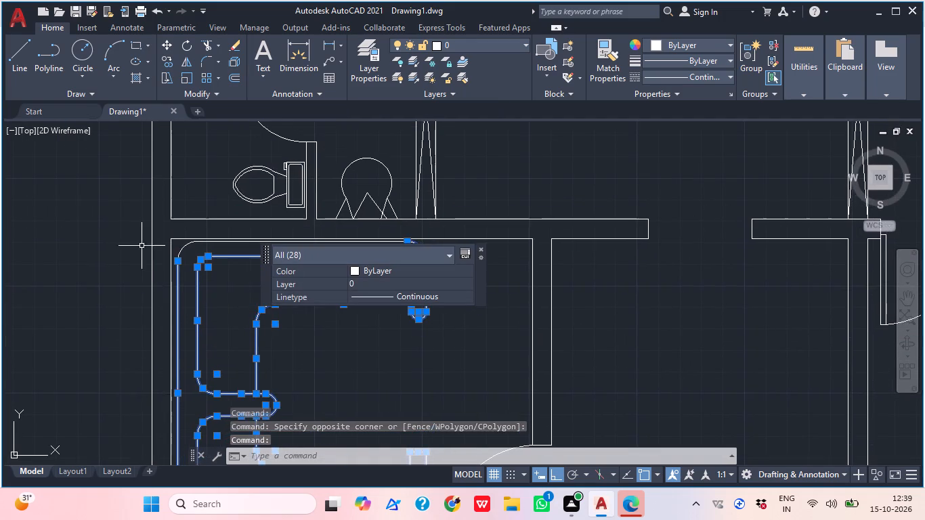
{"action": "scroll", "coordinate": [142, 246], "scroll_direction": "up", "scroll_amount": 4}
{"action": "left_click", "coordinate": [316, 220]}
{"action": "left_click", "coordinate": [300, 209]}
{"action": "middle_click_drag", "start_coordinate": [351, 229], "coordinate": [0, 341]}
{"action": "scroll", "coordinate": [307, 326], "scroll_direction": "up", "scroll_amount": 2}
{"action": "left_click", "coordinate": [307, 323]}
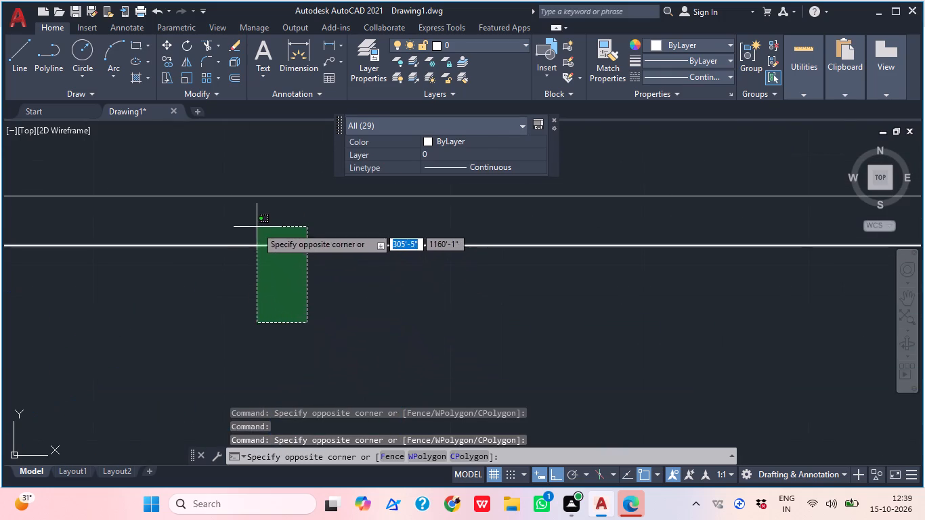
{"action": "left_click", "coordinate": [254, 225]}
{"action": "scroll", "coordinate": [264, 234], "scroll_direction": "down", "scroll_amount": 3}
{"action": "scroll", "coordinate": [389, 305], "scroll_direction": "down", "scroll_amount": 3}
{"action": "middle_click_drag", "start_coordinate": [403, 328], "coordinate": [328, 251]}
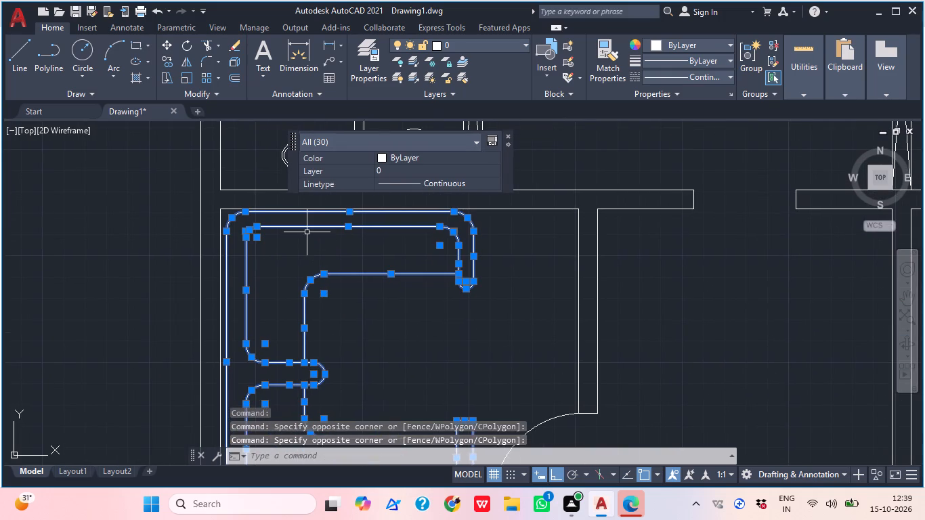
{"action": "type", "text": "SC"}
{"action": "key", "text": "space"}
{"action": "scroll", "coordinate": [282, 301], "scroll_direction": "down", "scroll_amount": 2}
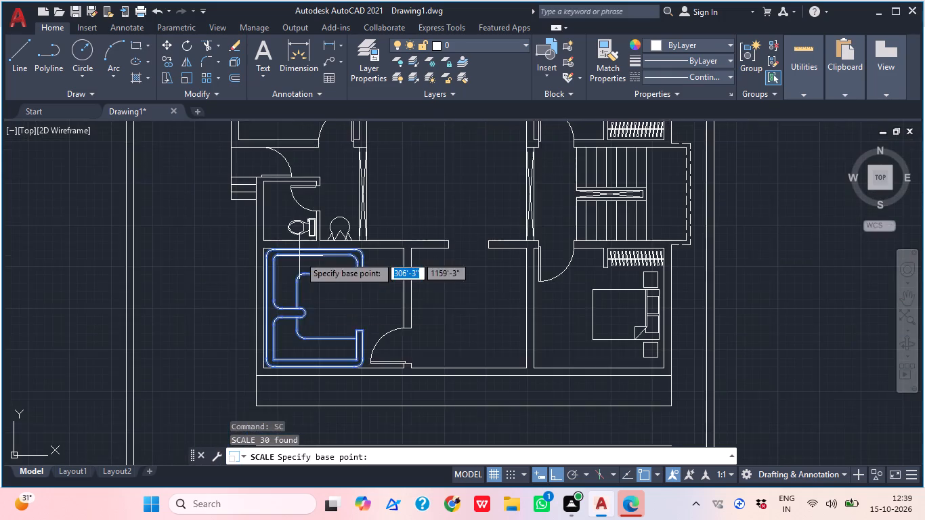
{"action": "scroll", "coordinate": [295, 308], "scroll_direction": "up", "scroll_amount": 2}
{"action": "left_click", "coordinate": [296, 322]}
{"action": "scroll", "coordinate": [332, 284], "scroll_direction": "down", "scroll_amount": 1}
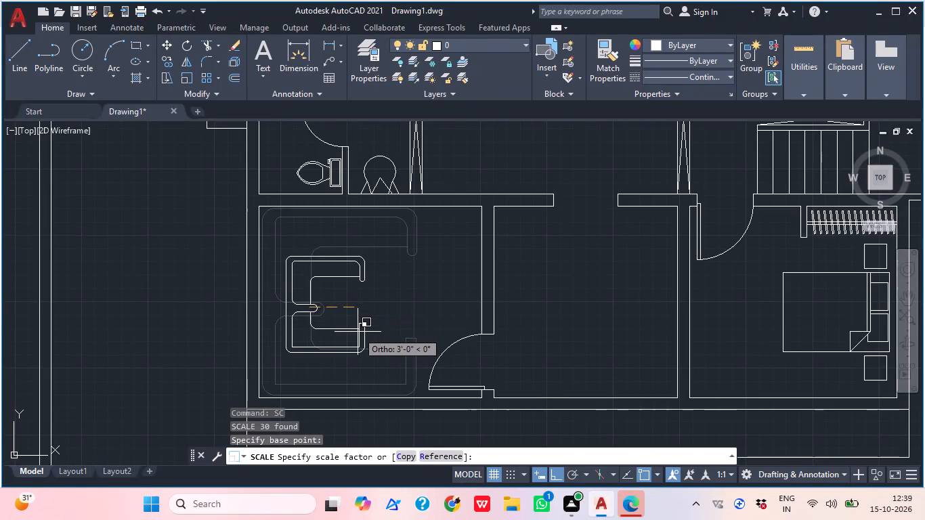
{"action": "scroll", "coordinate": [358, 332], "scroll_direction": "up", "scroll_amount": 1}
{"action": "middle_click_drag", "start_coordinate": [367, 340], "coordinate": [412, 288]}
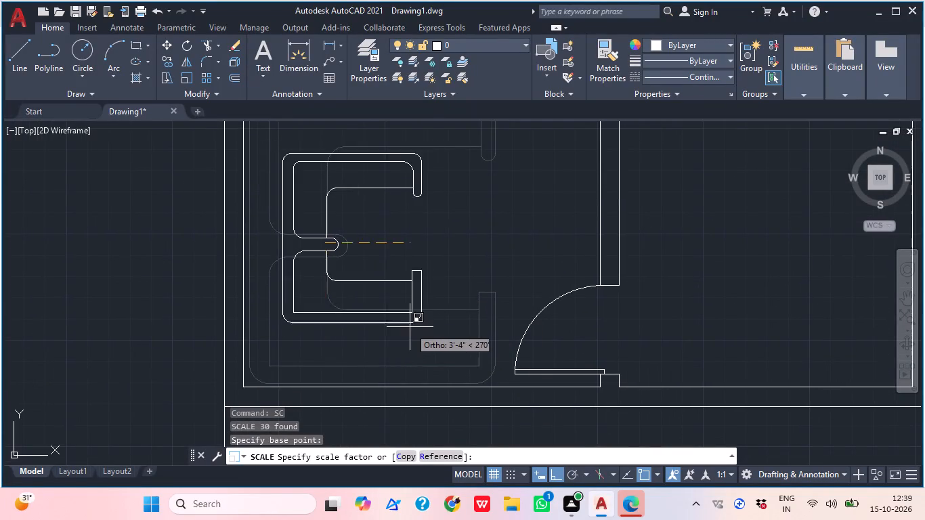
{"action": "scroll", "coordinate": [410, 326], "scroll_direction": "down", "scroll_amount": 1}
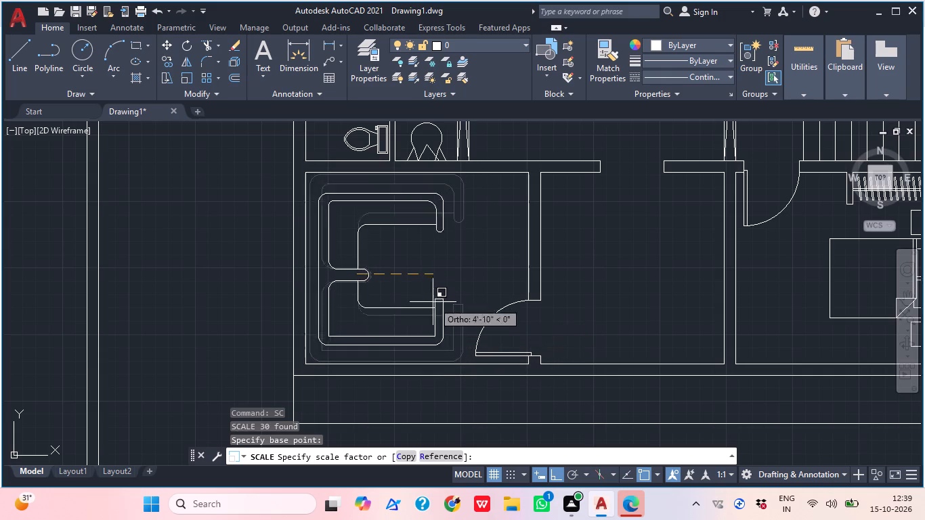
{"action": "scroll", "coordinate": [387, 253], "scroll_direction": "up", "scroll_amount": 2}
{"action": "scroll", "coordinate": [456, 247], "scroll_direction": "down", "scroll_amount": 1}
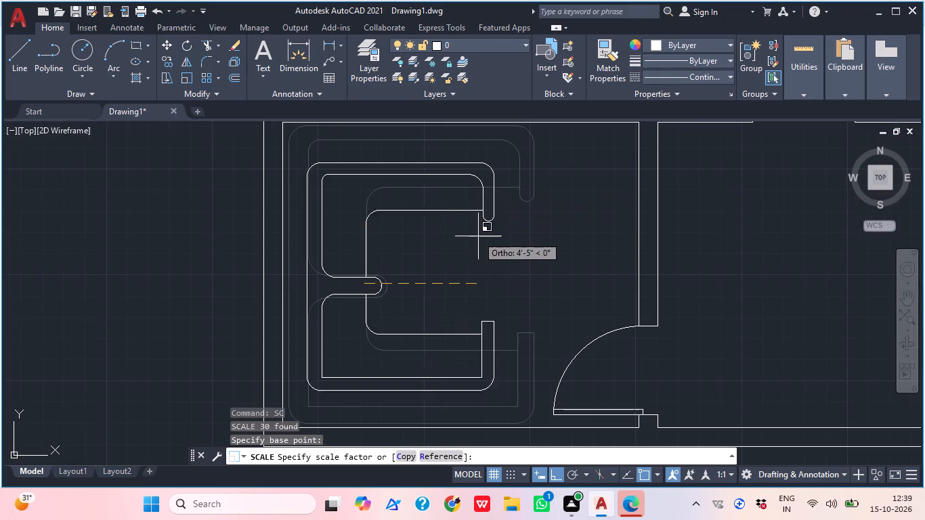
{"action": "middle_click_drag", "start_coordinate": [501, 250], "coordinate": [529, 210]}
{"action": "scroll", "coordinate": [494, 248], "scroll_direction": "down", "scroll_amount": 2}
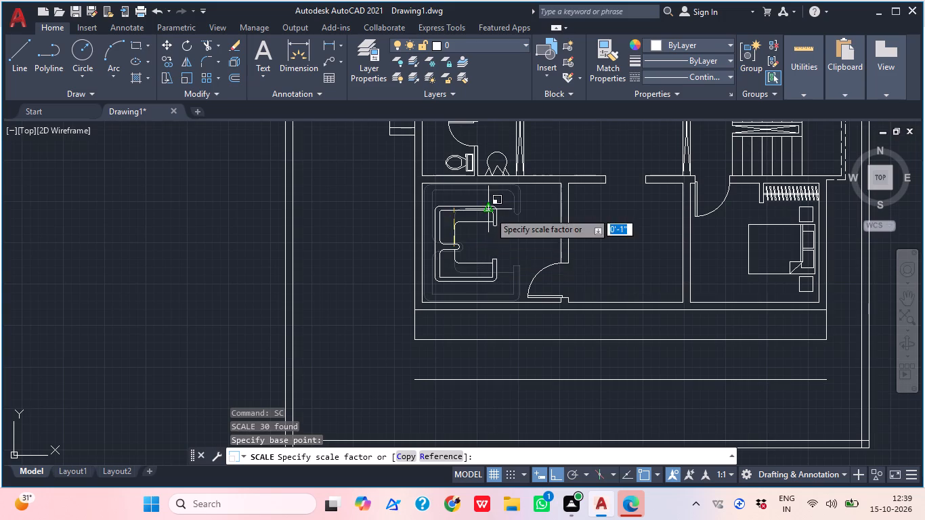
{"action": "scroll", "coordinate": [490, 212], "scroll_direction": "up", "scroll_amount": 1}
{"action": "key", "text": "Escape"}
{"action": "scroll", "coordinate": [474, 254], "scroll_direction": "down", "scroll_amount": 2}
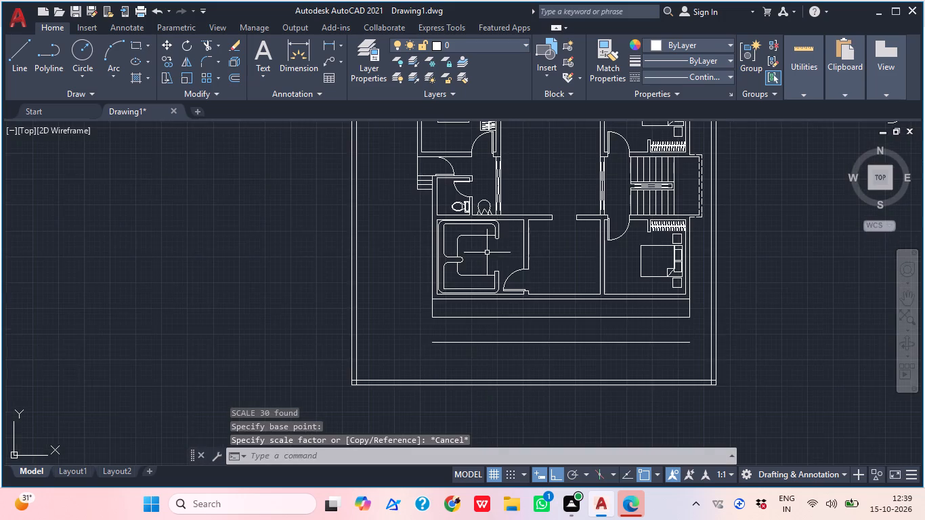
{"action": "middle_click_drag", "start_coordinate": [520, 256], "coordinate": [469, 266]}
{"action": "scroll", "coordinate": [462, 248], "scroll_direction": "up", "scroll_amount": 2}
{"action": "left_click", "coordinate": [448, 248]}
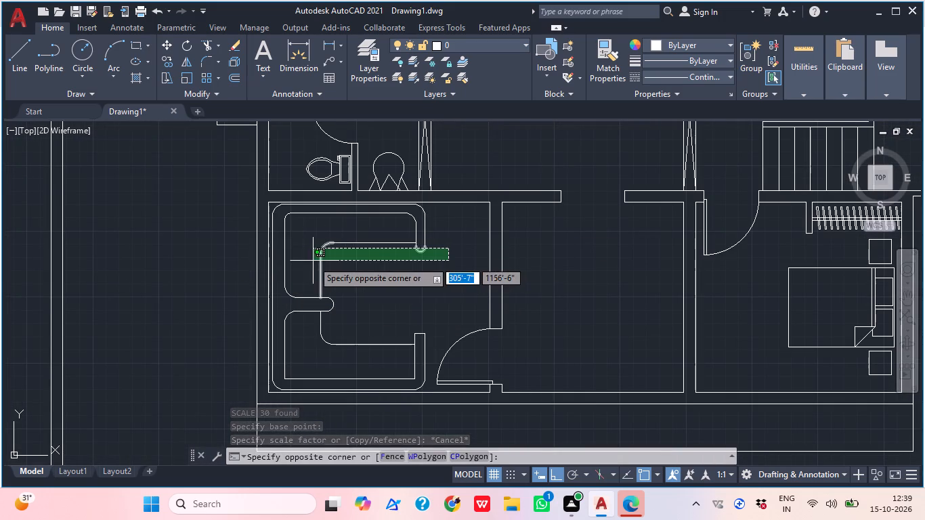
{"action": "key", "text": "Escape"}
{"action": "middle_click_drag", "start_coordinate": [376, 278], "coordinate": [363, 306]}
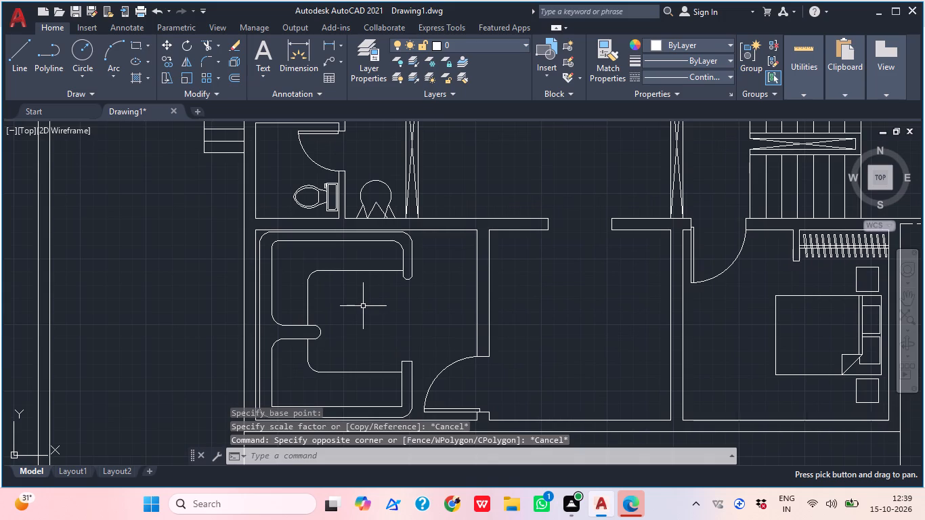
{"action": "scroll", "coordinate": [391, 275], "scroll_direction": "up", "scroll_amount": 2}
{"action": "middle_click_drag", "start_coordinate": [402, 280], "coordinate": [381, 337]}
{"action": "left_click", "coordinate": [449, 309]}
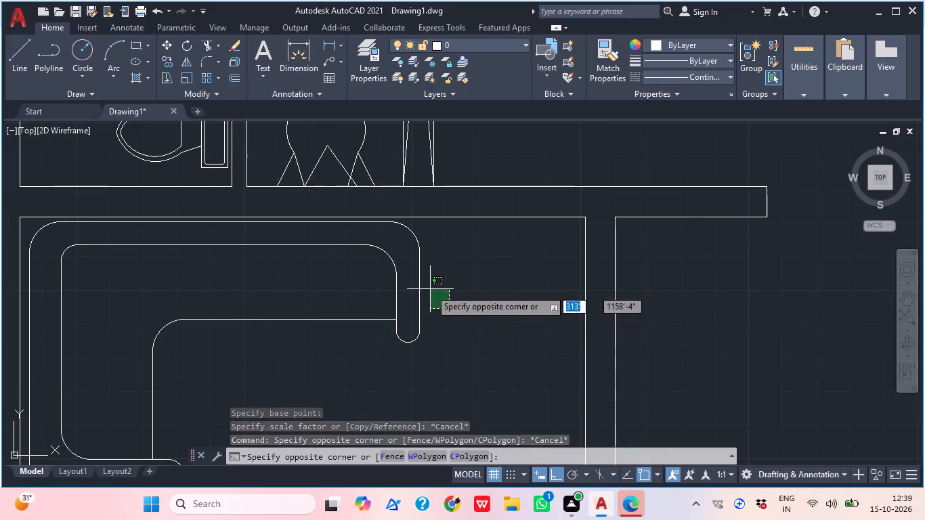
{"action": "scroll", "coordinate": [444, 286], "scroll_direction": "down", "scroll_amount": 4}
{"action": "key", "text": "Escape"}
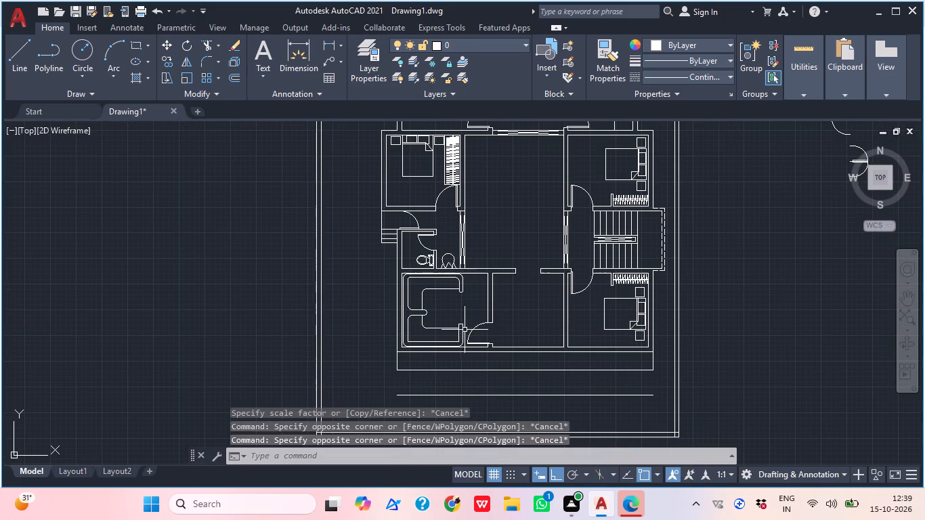
Draw a circle of about 2'-3" radius in the open space enclosed by the seating, just east of its middle arm.
{"action": "scroll", "coordinate": [483, 332], "scroll_direction": "down", "scroll_amount": 1}
{"action": "middle_click_drag", "start_coordinate": [475, 343], "coordinate": [390, 376]}
{"action": "type", "text": "C"}
{"action": "key", "text": "space"}
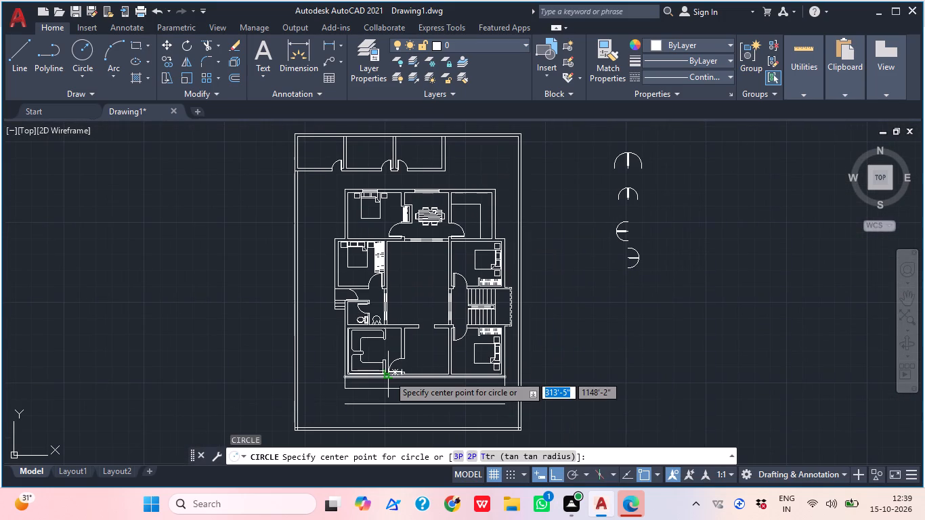
{"action": "scroll", "coordinate": [362, 318], "scroll_direction": "up", "scroll_amount": 2}
{"action": "middle_click_drag", "start_coordinate": [391, 364], "coordinate": [387, 275]}
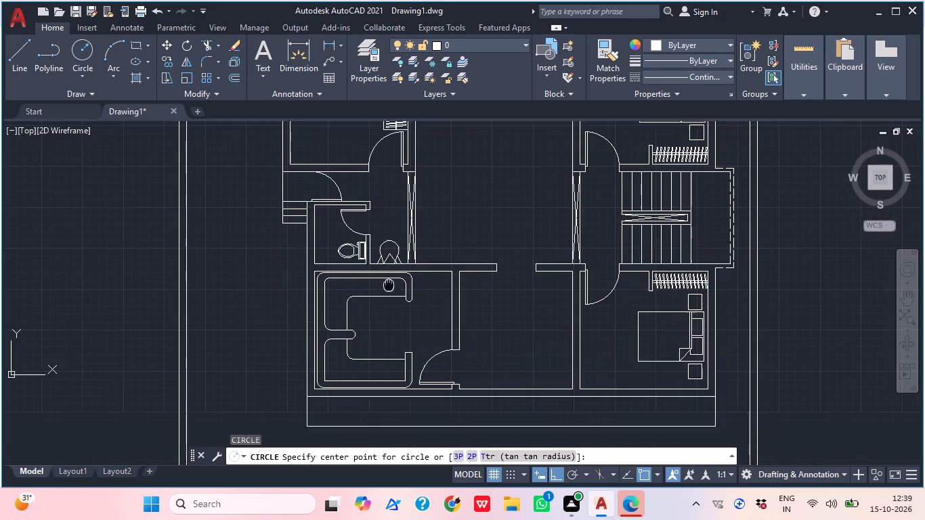
{"action": "middle_click_drag", "start_coordinate": [387, 275], "coordinate": [387, 274]}
{"action": "scroll", "coordinate": [382, 343], "scroll_direction": "up", "scroll_amount": 1}
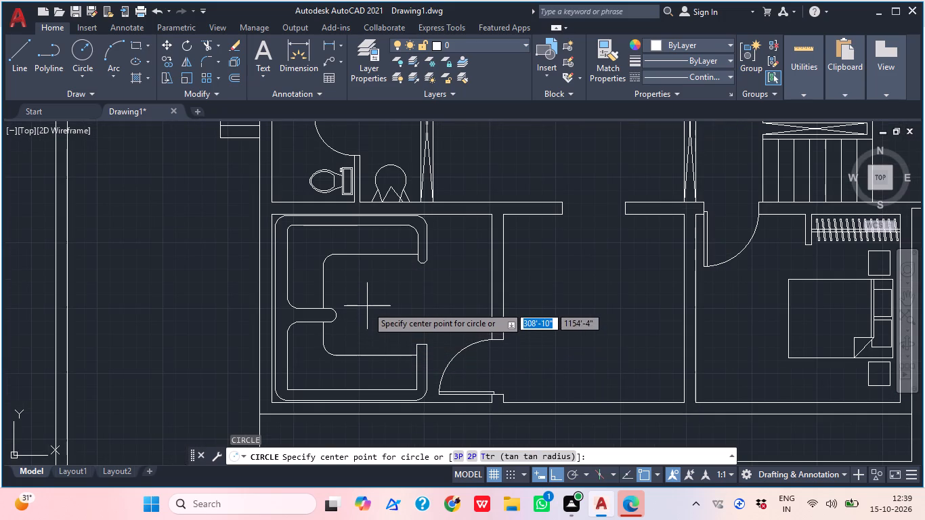
{"action": "left_click", "coordinate": [384, 305]}
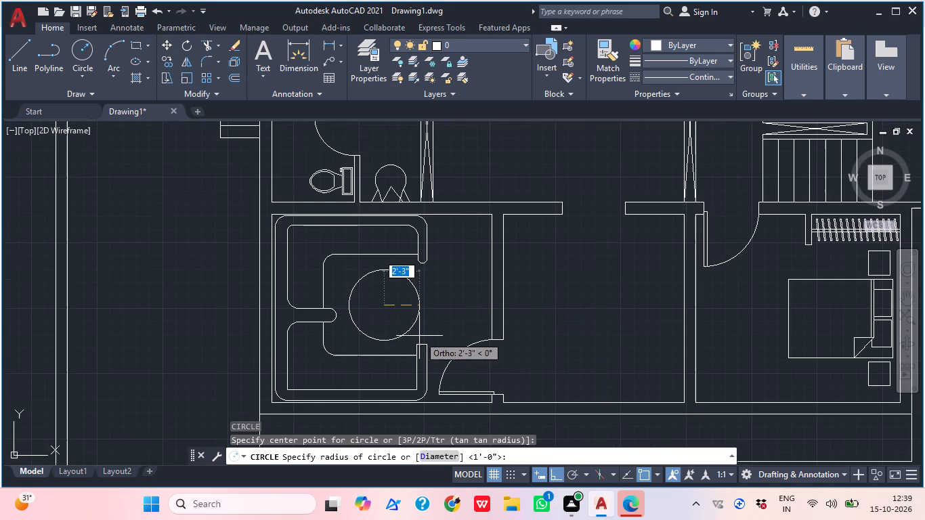
{"action": "left_click", "coordinate": [419, 335]}
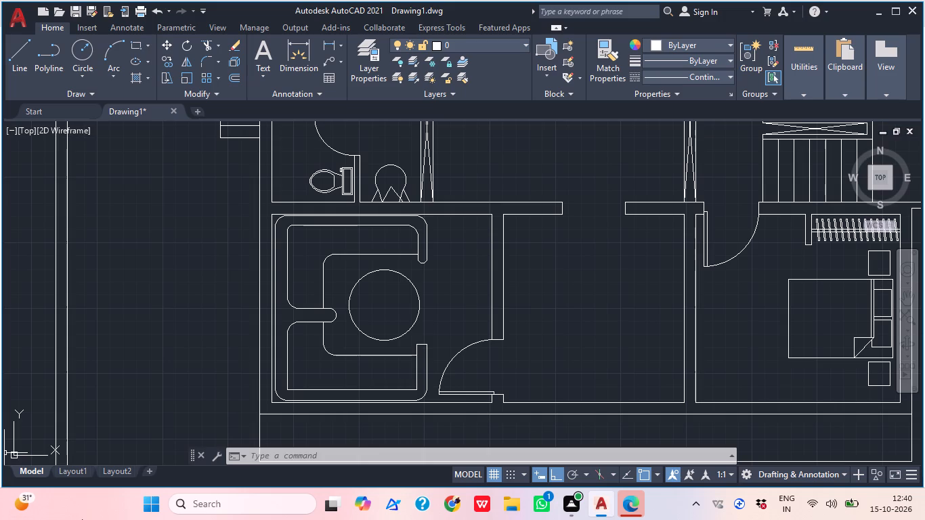
Draw a small circle at the centre of the large circle between the seating arms.
{"action": "middle_click_drag", "start_coordinate": [443, 299], "coordinate": [435, 351]}
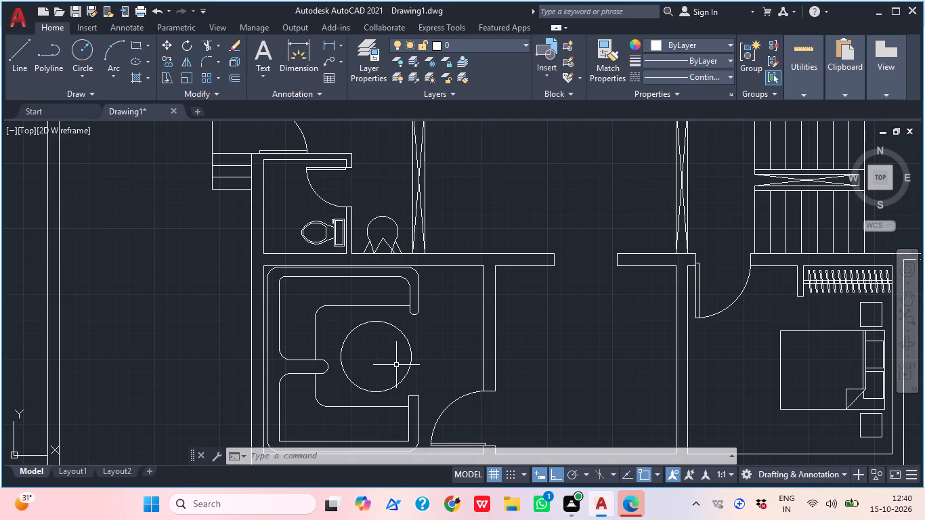
{"action": "type", "text": "C"}
{"action": "key", "text": "space"}
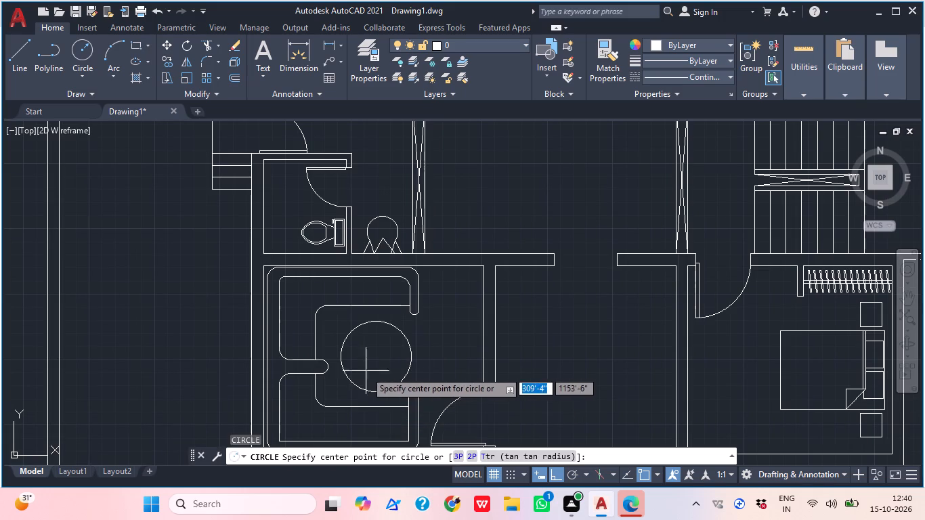
{"action": "scroll", "coordinate": [376, 353], "scroll_direction": "down", "scroll_amount": 2}
{"action": "scroll", "coordinate": [387, 353], "scroll_direction": "up", "scroll_amount": 3}
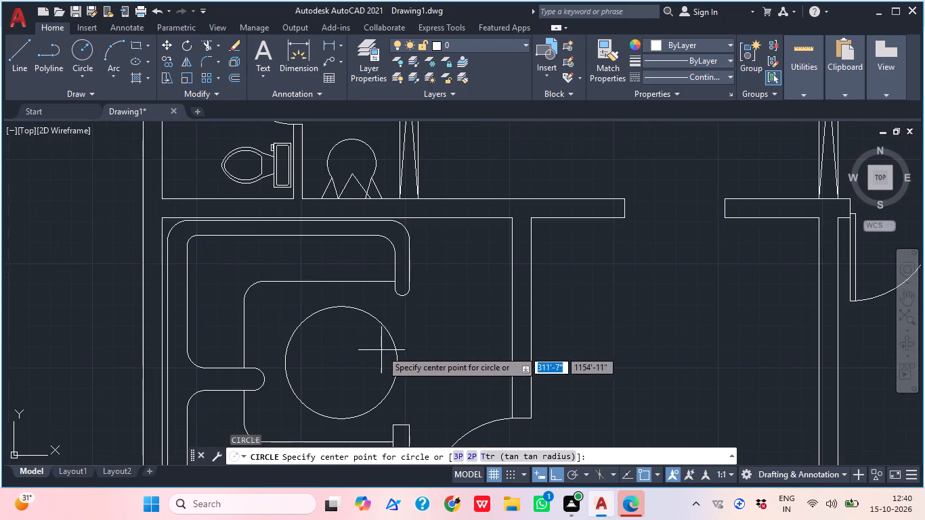
{"action": "scroll", "coordinate": [351, 364], "scroll_direction": "down", "scroll_amount": 1}
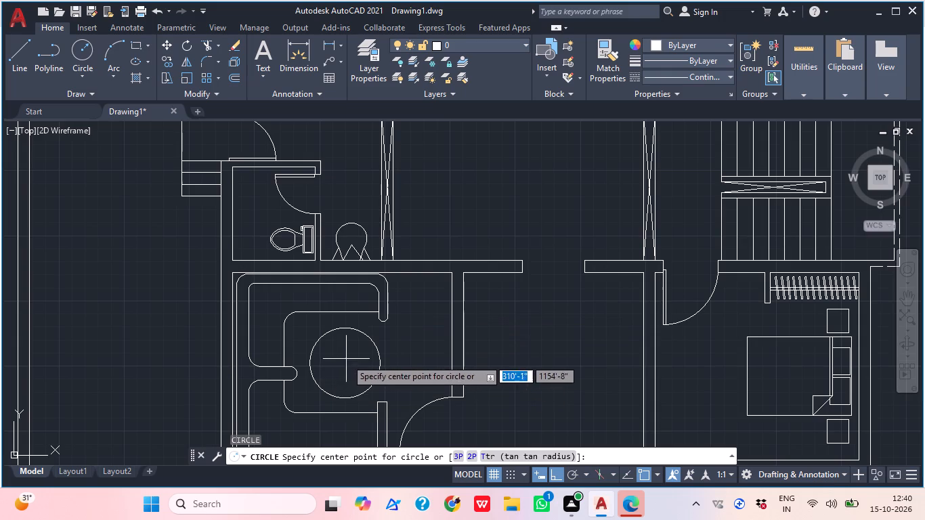
{"action": "scroll", "coordinate": [383, 339], "scroll_direction": "down", "scroll_amount": 2}
{"action": "left_click", "coordinate": [368, 346]}
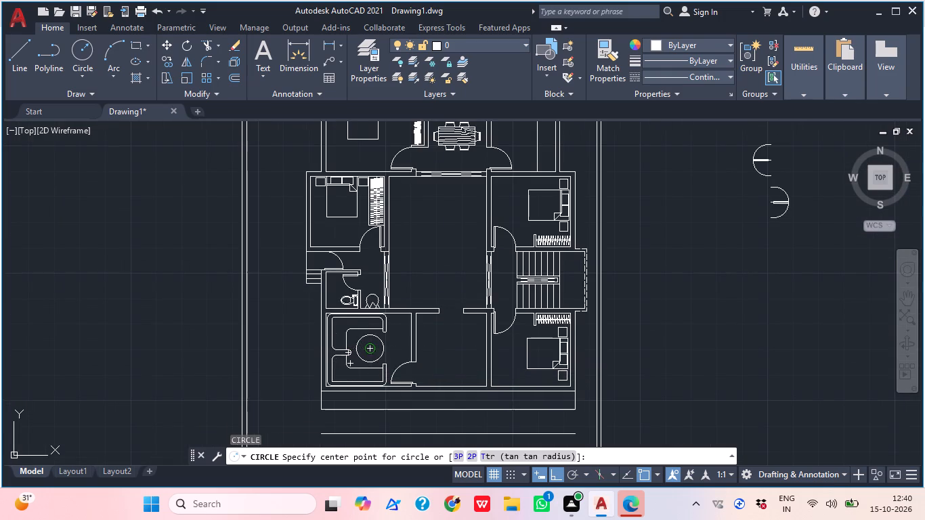
{"action": "scroll", "coordinate": [370, 341], "scroll_direction": "up", "scroll_amount": 4}
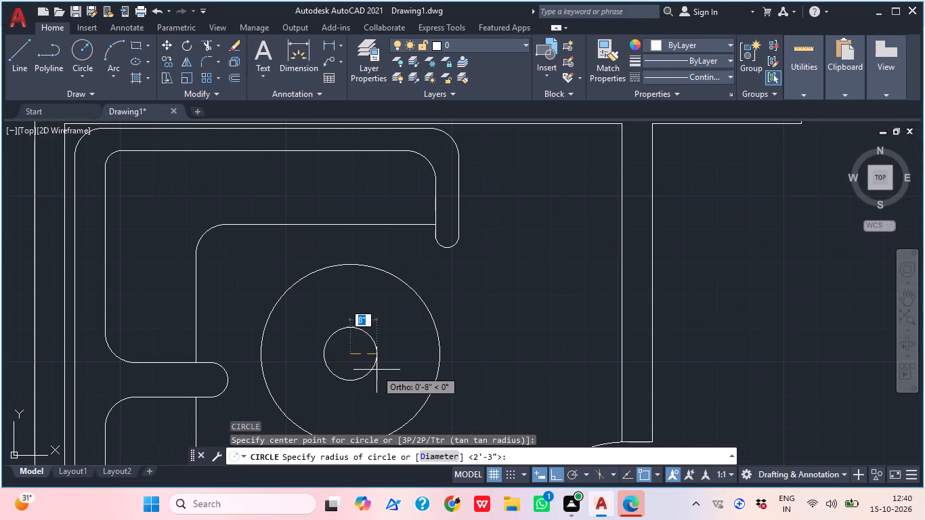
{"action": "left_click", "coordinate": [363, 364]}
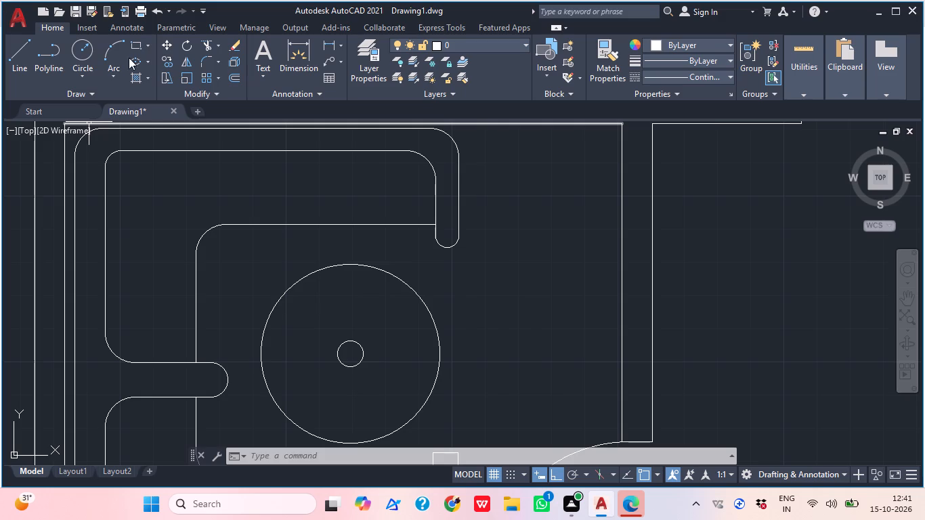
{"action": "scroll", "coordinate": [322, 206], "scroll_direction": "down", "scroll_amount": 1}
{"action": "key", "text": "Escape"}
Draw a vertical guide line about 1'-11" long from the small circle's north point to the large circle's north point.
{"action": "middle_click_drag", "start_coordinate": [376, 323], "coordinate": [358, 357]}
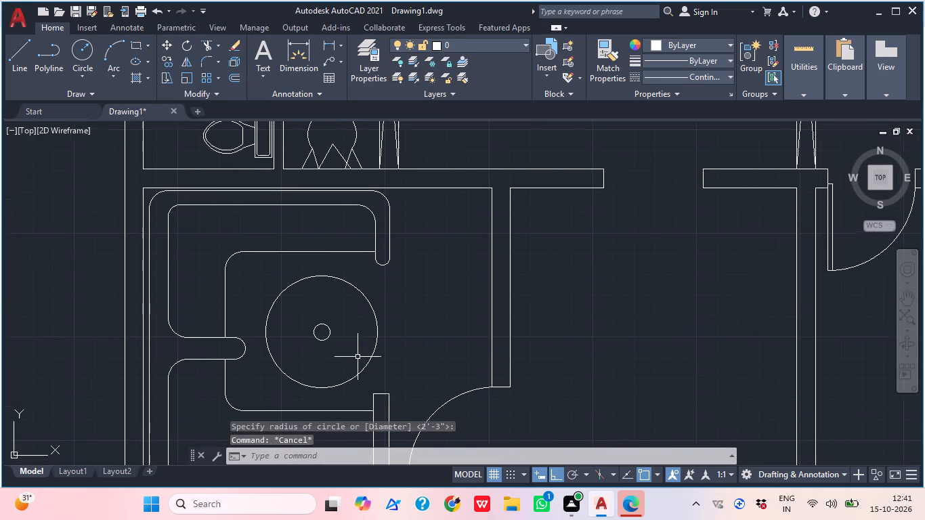
{"action": "type", "text": "L"}
{"action": "key", "text": "space"}
{"action": "scroll", "coordinate": [335, 288], "scroll_direction": "up", "scroll_amount": 2}
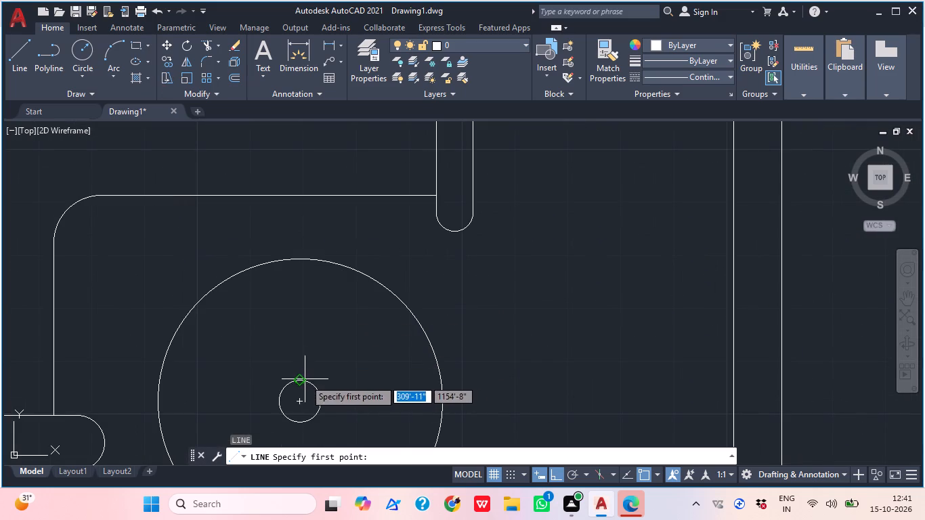
{"action": "left_click", "coordinate": [301, 380]}
{"action": "left_click", "coordinate": [300, 261]}
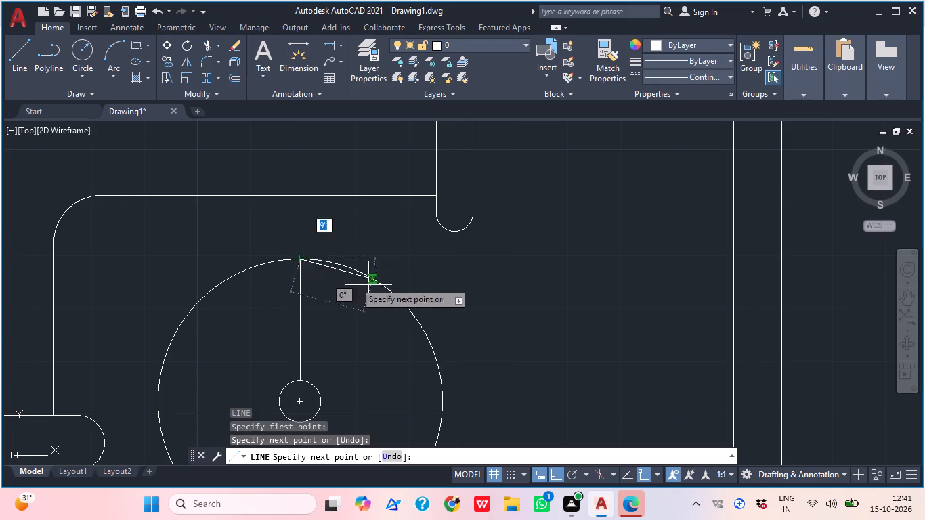
{"action": "middle_click_drag", "start_coordinate": [395, 305], "coordinate": [395, 287]}
{"action": "key", "text": "Escape"}
Draw a three-point arc from the small circle's north point through the large circle's north point, ending about 2'-0" east of it.
{"action": "left_click", "coordinate": [110, 42]}
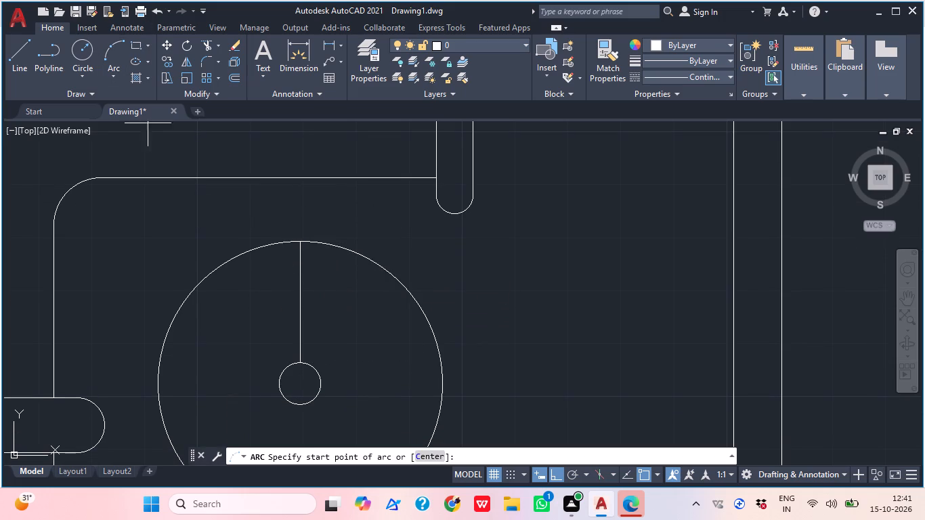
{"action": "left_click", "coordinate": [299, 366]}
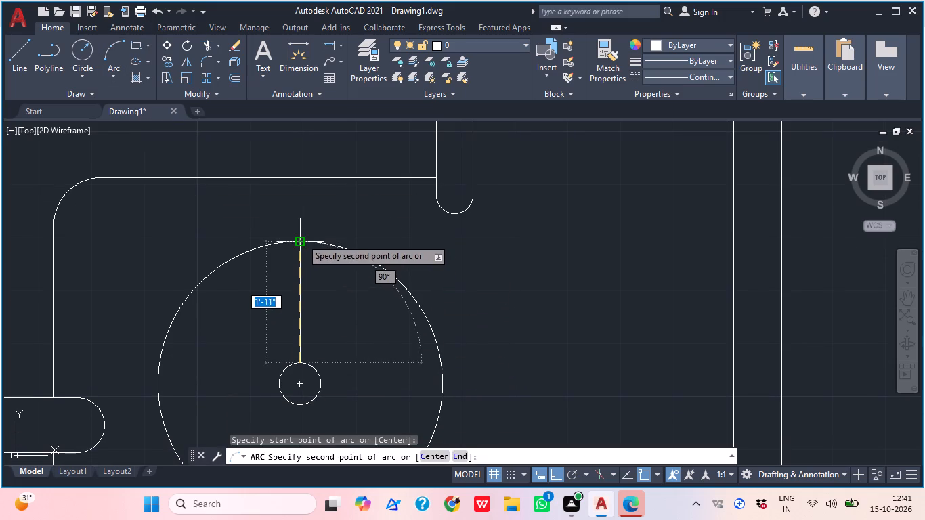
{"action": "left_click", "coordinate": [301, 238]}
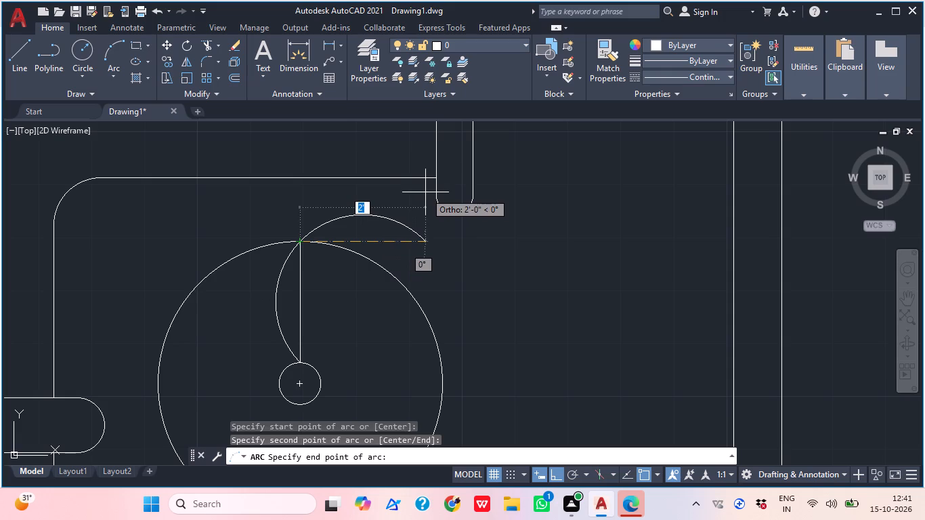
{"action": "left_click", "coordinate": [425, 192]}
Draw an opposing three-point arc through the same two north points, ending a little over 2'-2" west, to close the petal shape.
{"action": "left_click", "coordinate": [106, 56]}
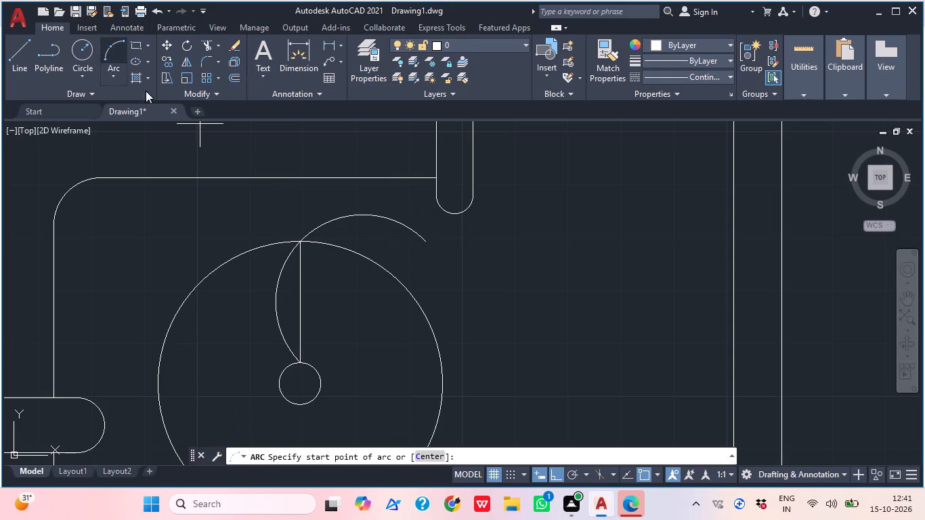
{"action": "middle_click_drag", "start_coordinate": [261, 209], "coordinate": [261, 129]}
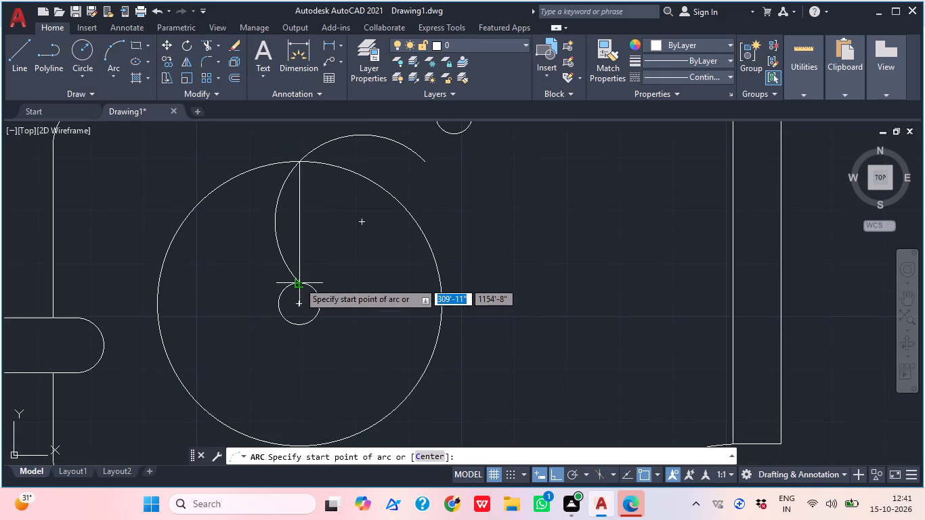
{"action": "left_click", "coordinate": [299, 282]}
{"action": "left_click", "coordinate": [296, 158]}
{"action": "middle_click_drag", "start_coordinate": [311, 162], "coordinate": [322, 261]}
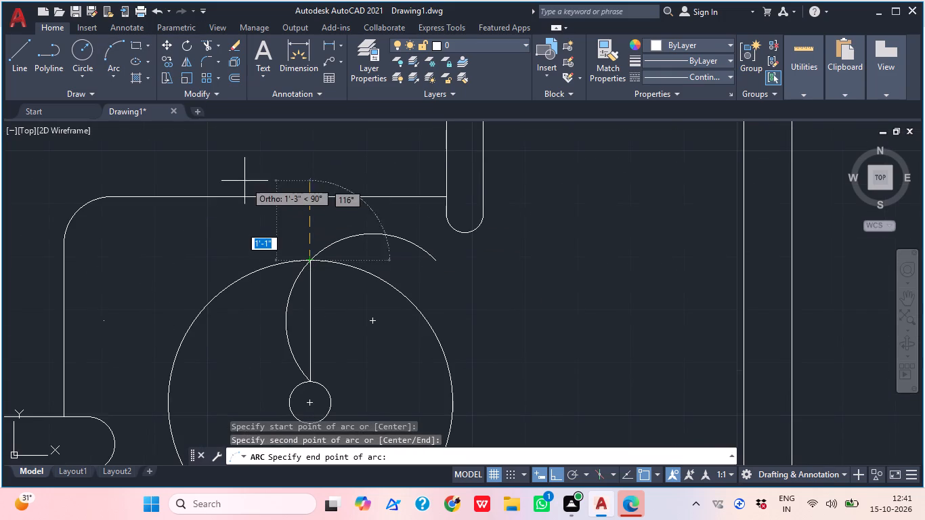
{"action": "left_click", "coordinate": [159, 145]}
Trim away both arc parts outside the large circle and the vertical guide line inside the petal.
{"action": "key", "text": "t"}
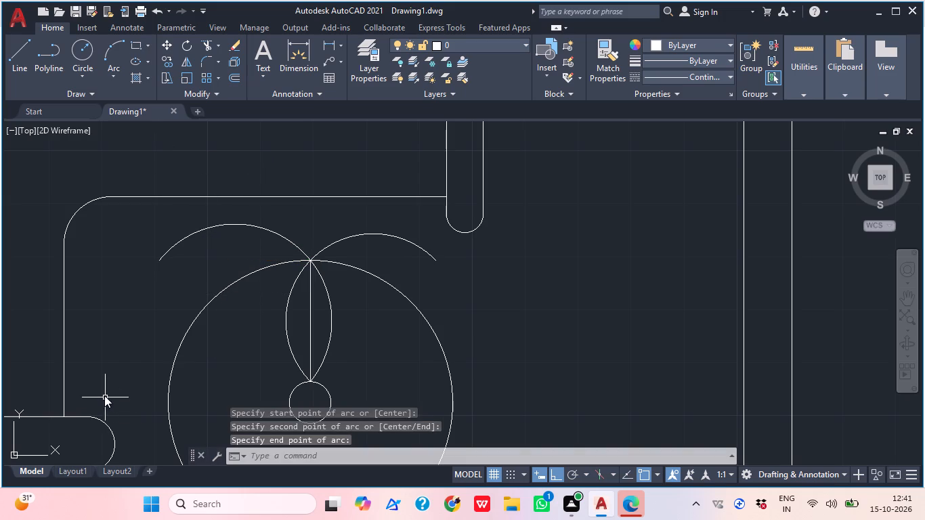
{"action": "type", "text": "R"}
{"action": "key", "text": "space"}
{"action": "left_click", "coordinate": [187, 270]}
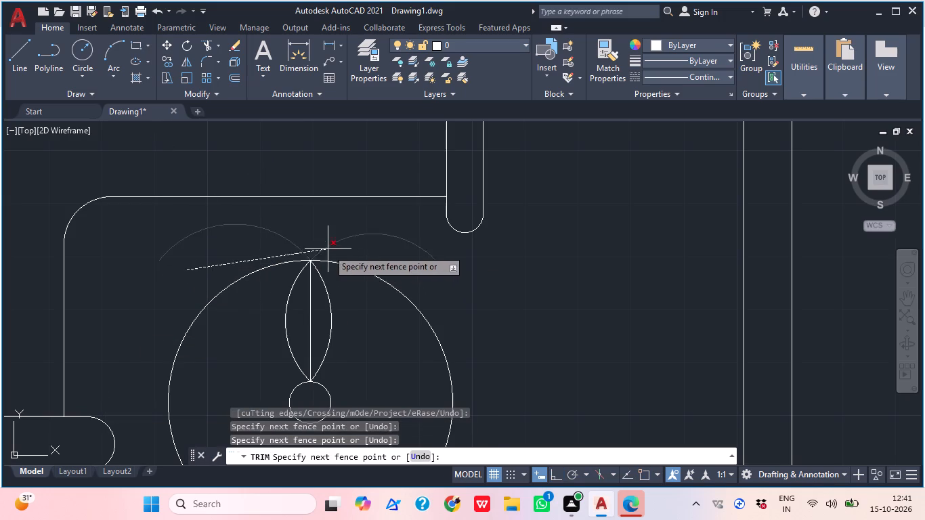
{"action": "left_click", "coordinate": [328, 246]}
{"action": "left_click", "coordinate": [383, 262]}
{"action": "left_click", "coordinate": [347, 232]}
{"action": "left_click", "coordinate": [308, 320]}
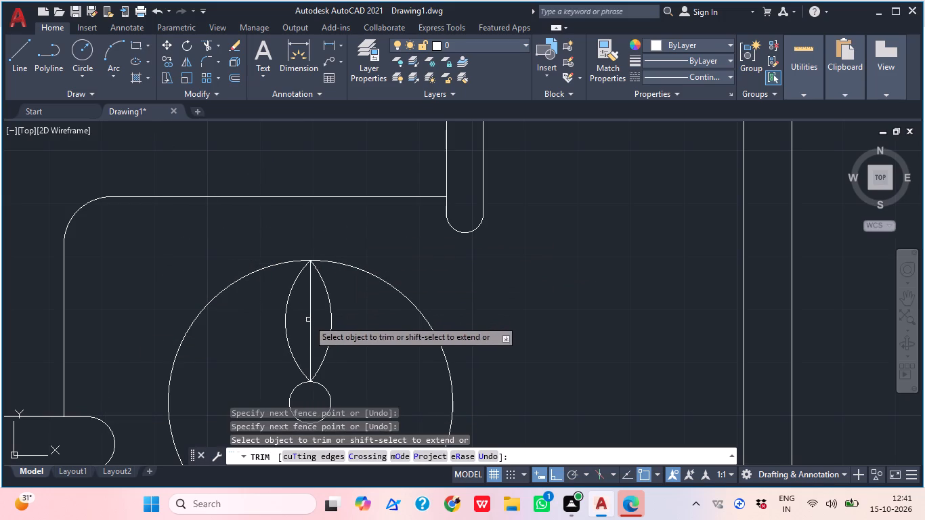
{"action": "scroll", "coordinate": [334, 290], "scroll_direction": "down", "scroll_amount": 2}
{"action": "key", "text": "Escape"}
Create a polar array of the two petal arcs around the common centre of the circles.
{"action": "middle_click_drag", "start_coordinate": [351, 326], "coordinate": [336, 311]}
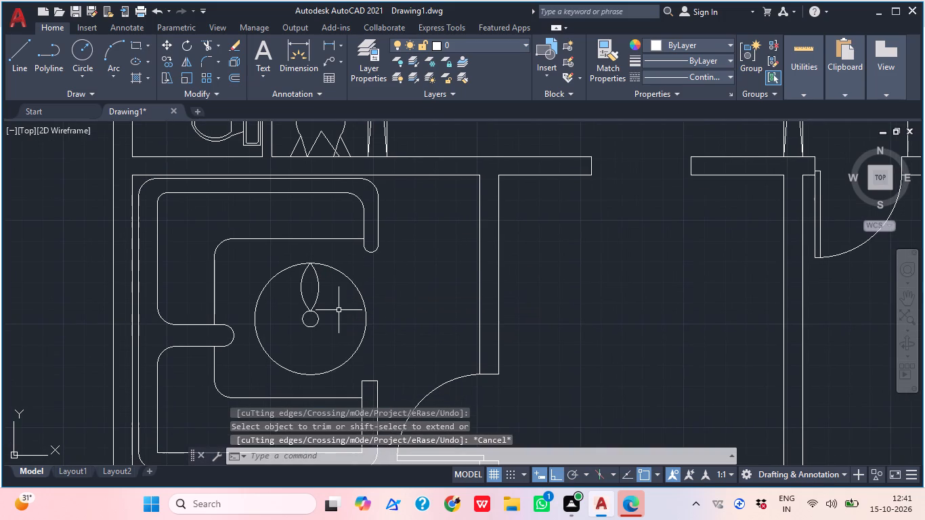
{"action": "scroll", "coordinate": [322, 297], "scroll_direction": "up", "scroll_amount": 1}
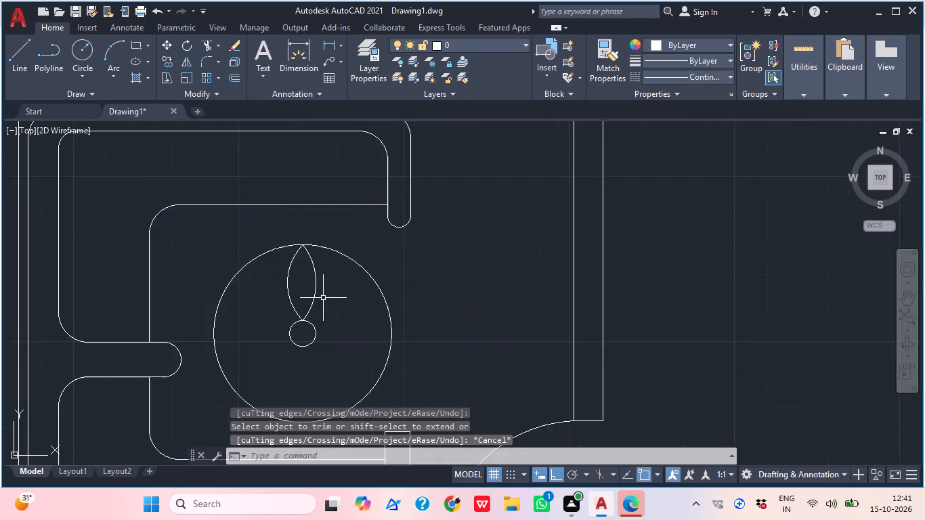
{"action": "scroll", "coordinate": [323, 299], "scroll_direction": "up", "scroll_amount": 1}
{"action": "left_click", "coordinate": [324, 301]}
{"action": "left_click", "coordinate": [246, 288]}
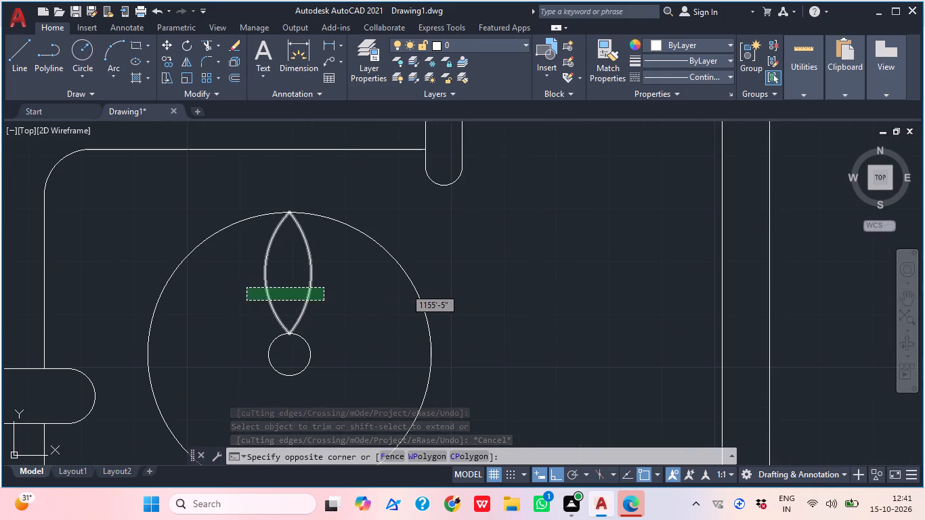
{"action": "type", "text": "AR"}
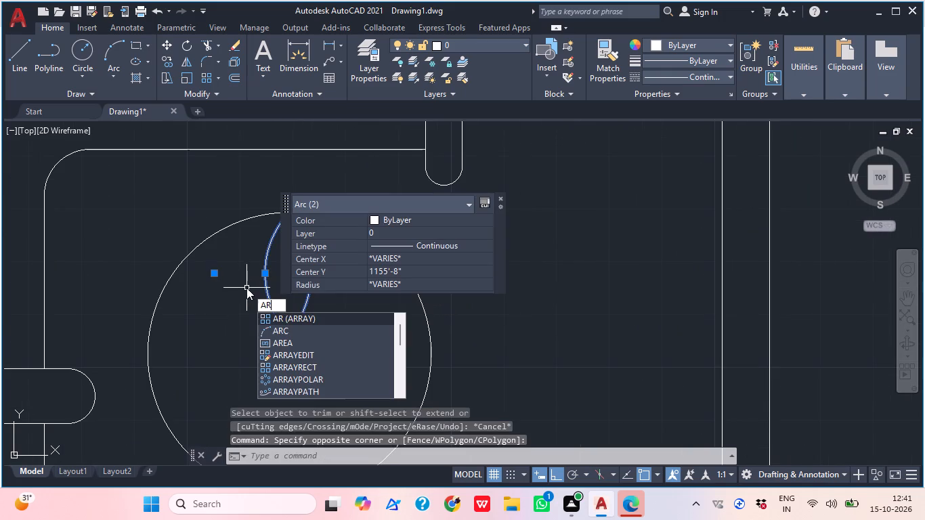
{"action": "left_click", "coordinate": [309, 313]}
{"action": "scroll", "coordinate": [456, 256], "scroll_direction": "down", "scroll_amount": 1}
{"action": "left_click_drag", "start_coordinate": [486, 313], "coordinate": [314, 330]}
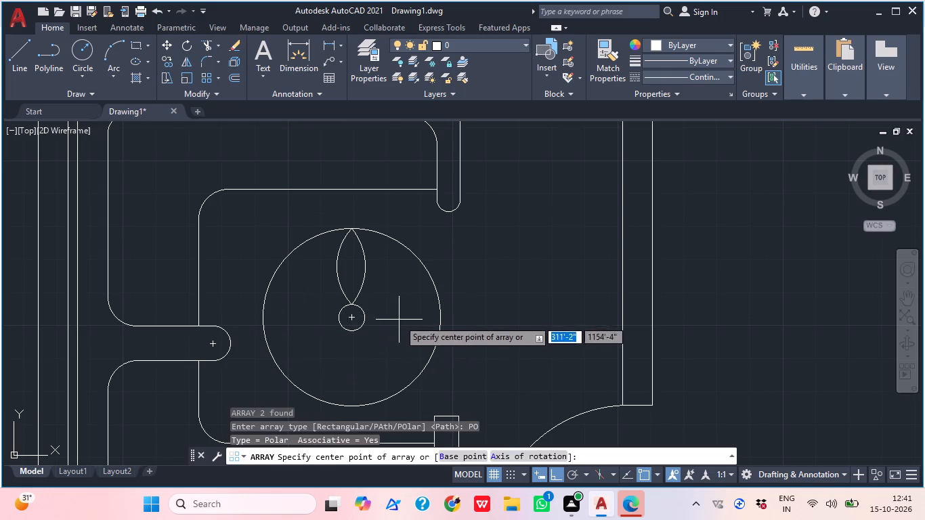
{"action": "scroll", "coordinate": [395, 320], "scroll_direction": "down", "scroll_amount": 1}
{"action": "middle_click", "coordinate": [363, 326]}
{"action": "scroll", "coordinate": [359, 325], "scroll_direction": "up", "scroll_amount": 2}
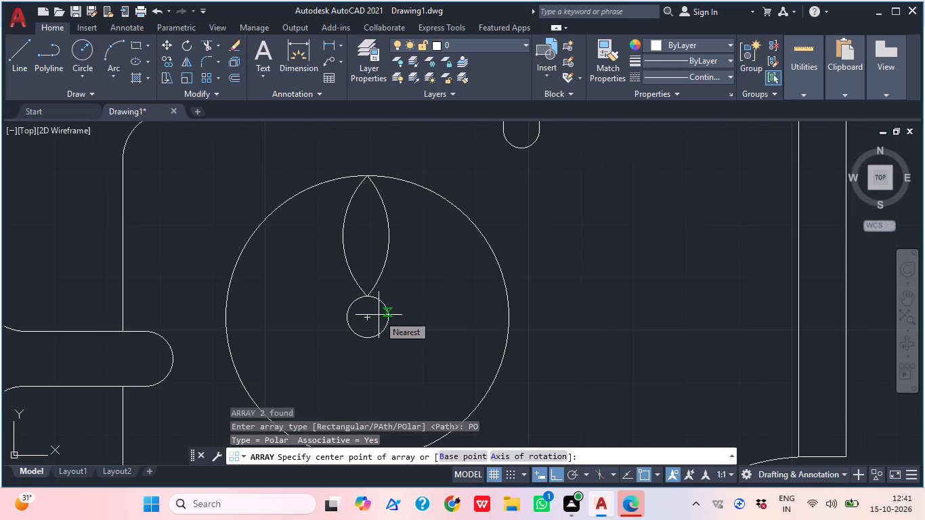
{"action": "middle_click_drag", "start_coordinate": [337, 295], "coordinate": [314, 273]}
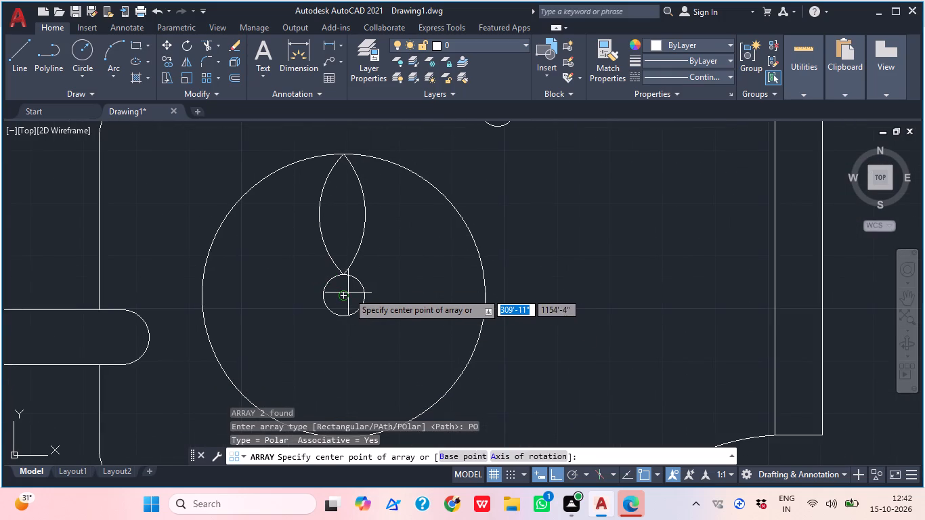
{"action": "left_click", "coordinate": [343, 293]}
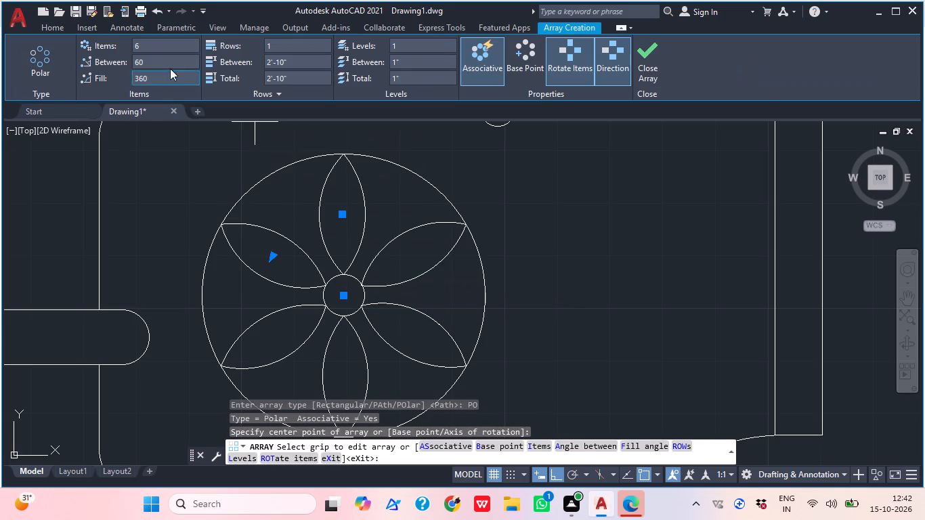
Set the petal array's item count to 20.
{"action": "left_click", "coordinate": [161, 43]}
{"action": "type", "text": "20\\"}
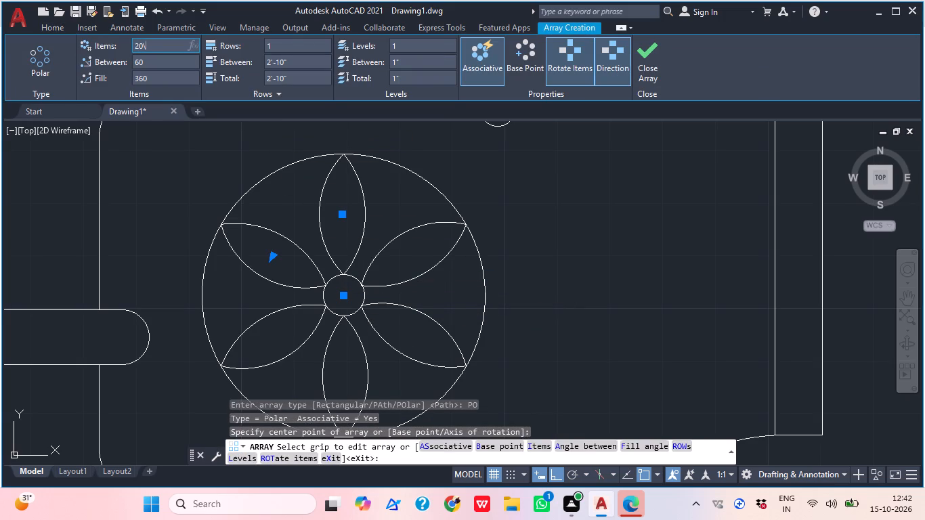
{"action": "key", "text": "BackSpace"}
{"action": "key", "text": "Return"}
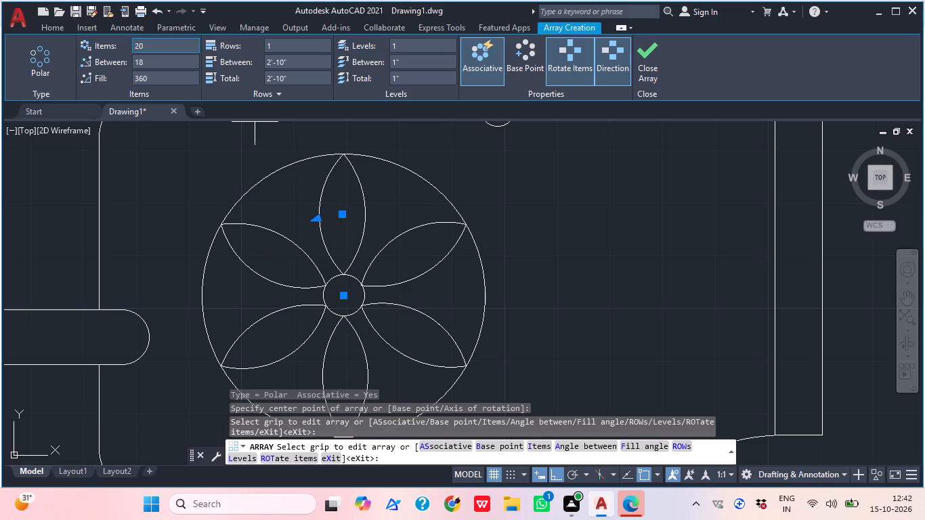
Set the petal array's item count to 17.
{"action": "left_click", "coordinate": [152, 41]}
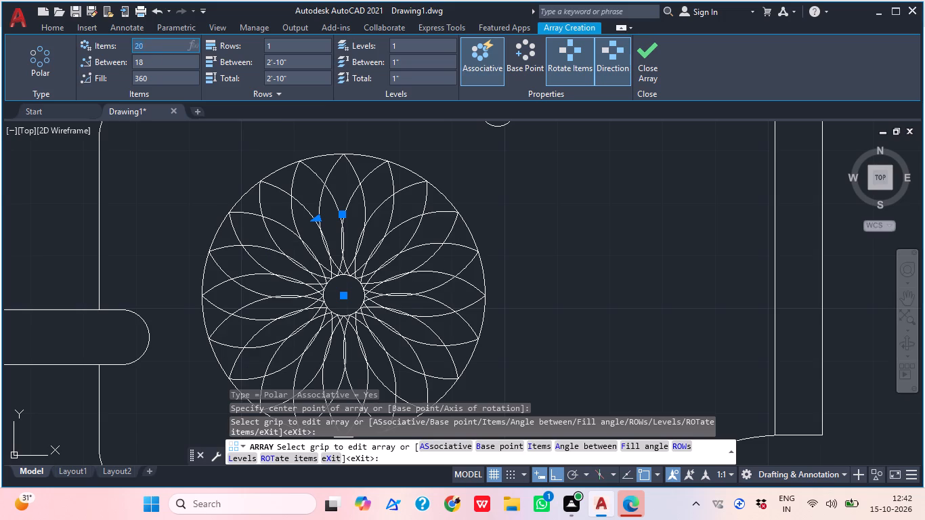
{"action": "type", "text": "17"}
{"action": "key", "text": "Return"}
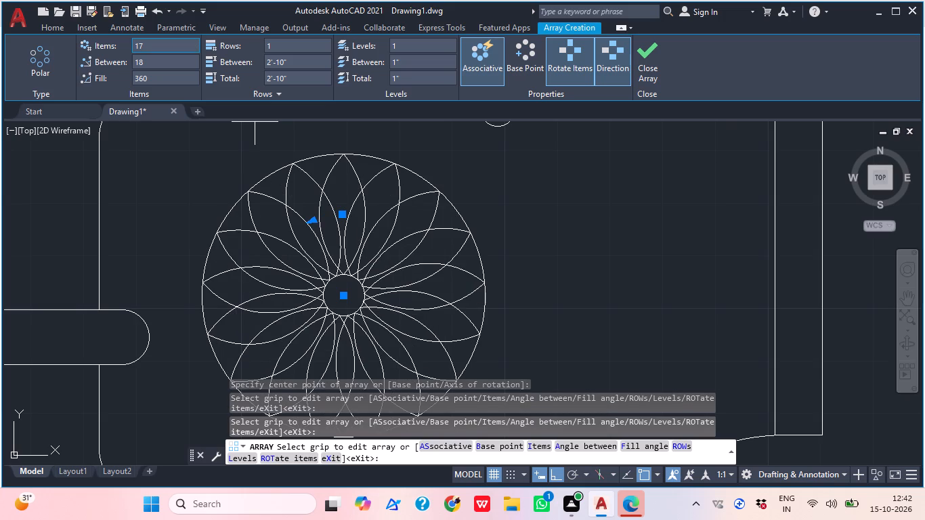
Set the petal array's item count to 15.
{"action": "key", "text": "BackSpace"}
{"action": "key", "text": "BackSpace"}
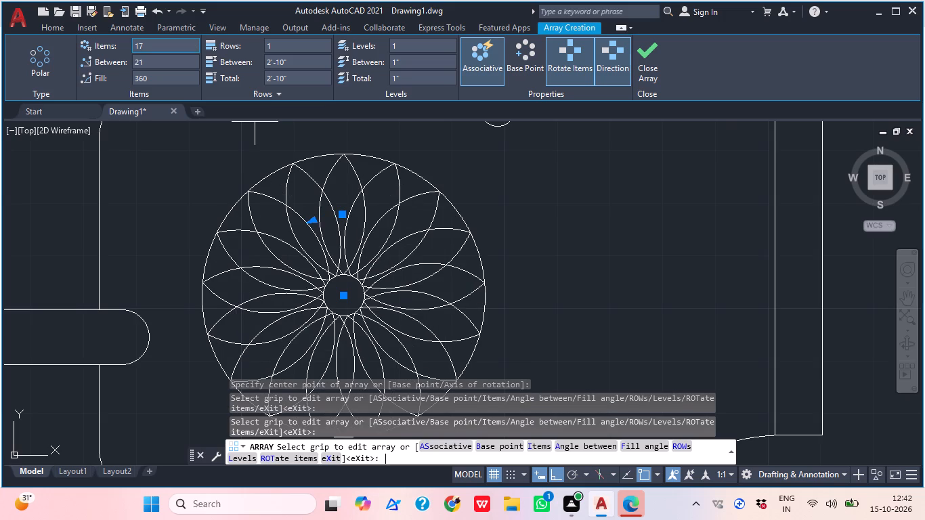
{"action": "left_click", "coordinate": [146, 48]}
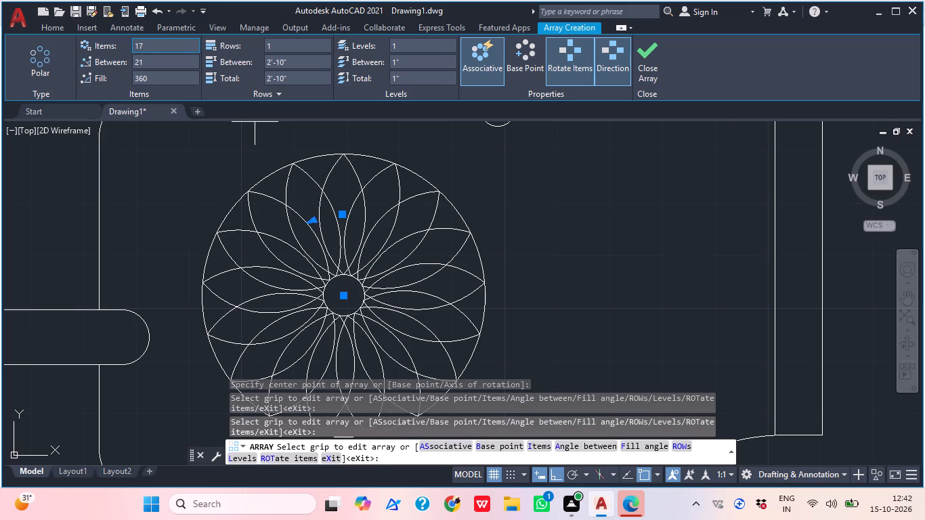
{"action": "left_click", "coordinate": [150, 45]}
{"action": "key", "text": "BackSpace"}
{"action": "type", "text": "15"}
{"action": "key", "text": "Return"}
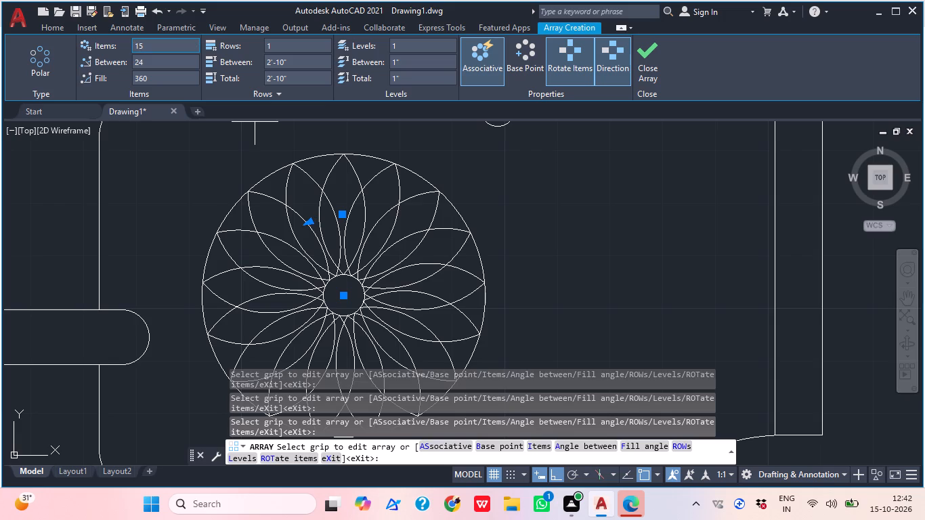
Finish the polar array of petal arcs on the round table.
{"action": "scroll", "coordinate": [318, 182], "scroll_direction": "down", "scroll_amount": 1}
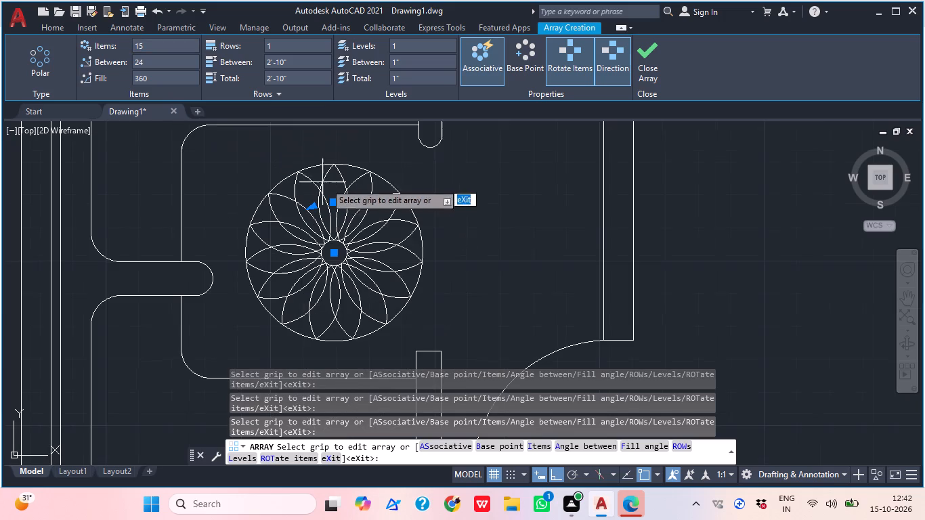
{"action": "left_click", "coordinate": [645, 57]}
Look over the whole floor plan to review the furnished and the still empty rooms.
{"action": "scroll", "coordinate": [456, 246], "scroll_direction": "down", "scroll_amount": 2}
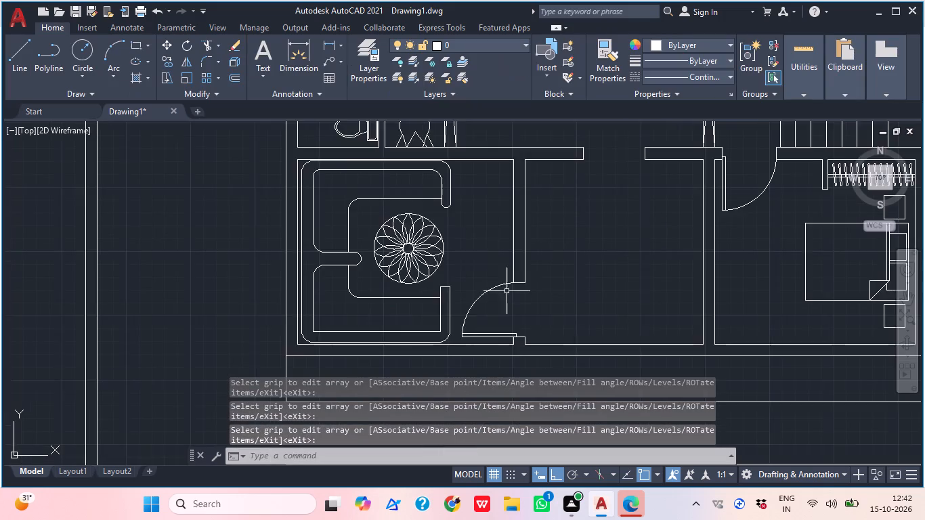
{"action": "middle_click_drag", "start_coordinate": [502, 297], "coordinate": [446, 325]}
{"action": "scroll", "coordinate": [498, 300], "scroll_direction": "down", "scroll_amount": 2}
{"action": "middle_click_drag", "start_coordinate": [540, 305], "coordinate": [467, 299]}
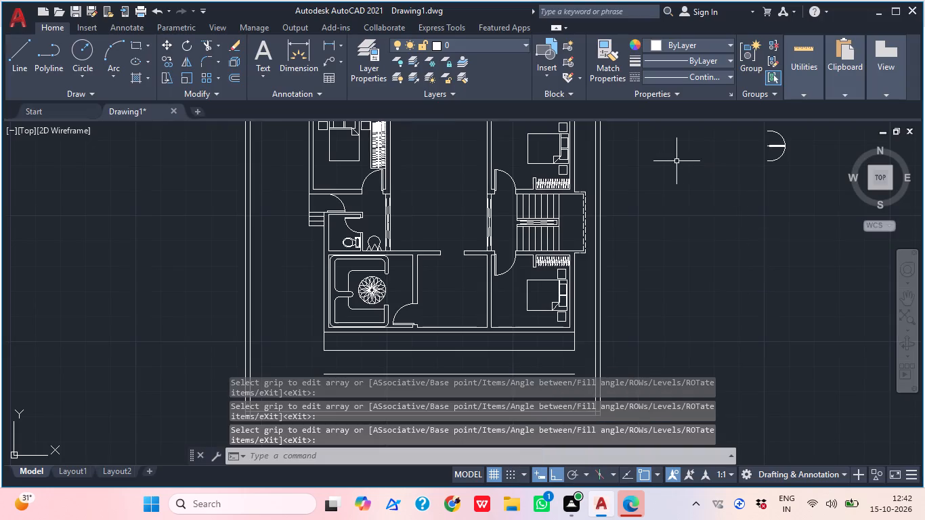
{"action": "middle_click_drag", "start_coordinate": [666, 215], "coordinate": [641, 287]}
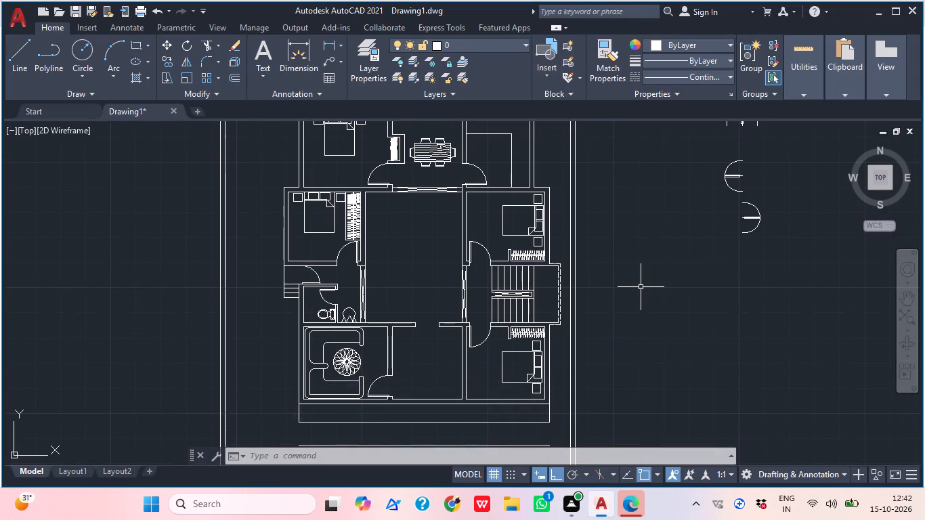
{"action": "middle_click_drag", "start_coordinate": [628, 276], "coordinate": [628, 321]}
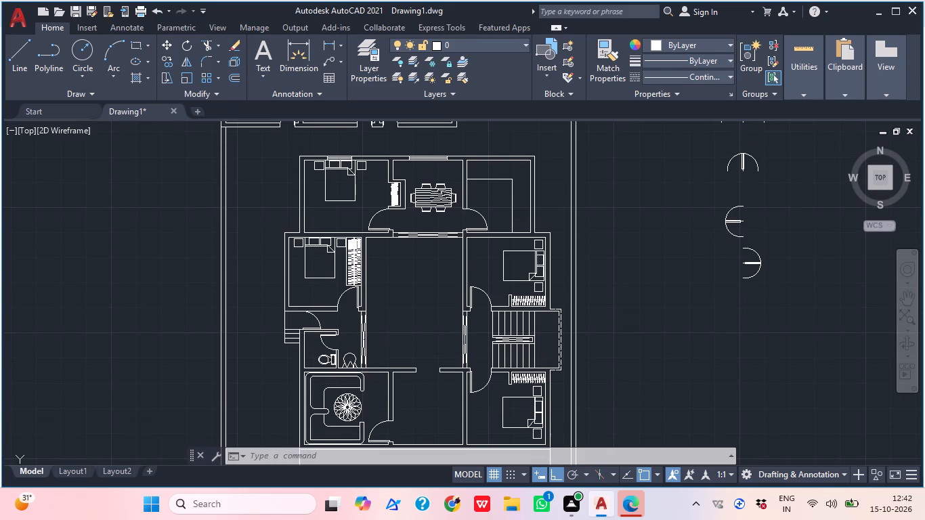
{"action": "middle_click_drag", "start_coordinate": [609, 325], "coordinate": [532, 285]}
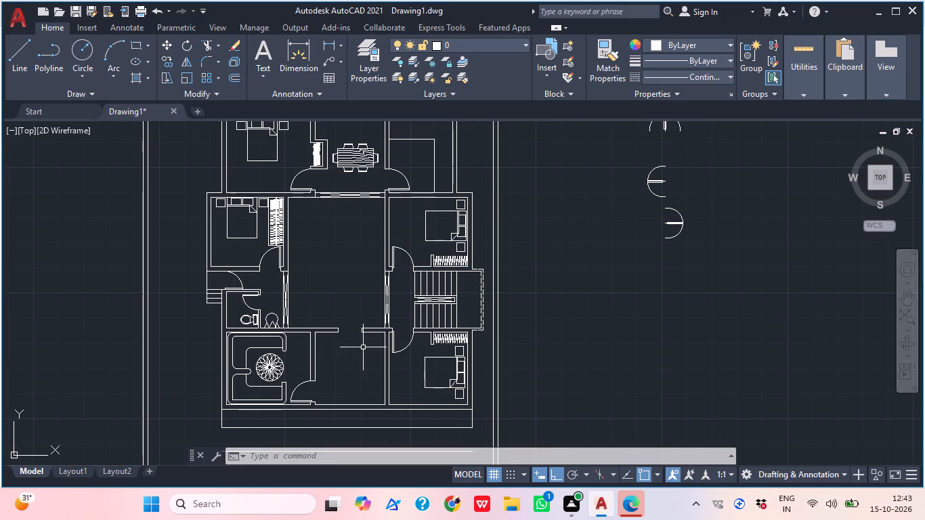
Draw a narrow rectangle about 3'-6" long against the wall opposite the rounded seating, above the room's door.
{"action": "middle_click_drag", "start_coordinate": [314, 387], "coordinate": [328, 319]}
{"action": "scroll", "coordinate": [324, 302], "scroll_direction": "up", "scroll_amount": 2}
{"action": "middle_click_drag", "start_coordinate": [375, 322], "coordinate": [420, 327]}
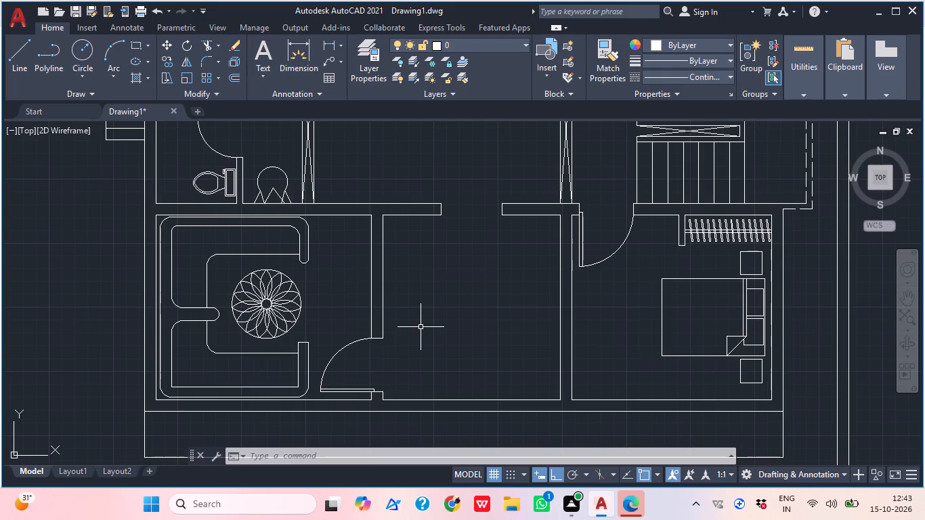
{"action": "type", "text": "REC"}
{"action": "key", "text": "space"}
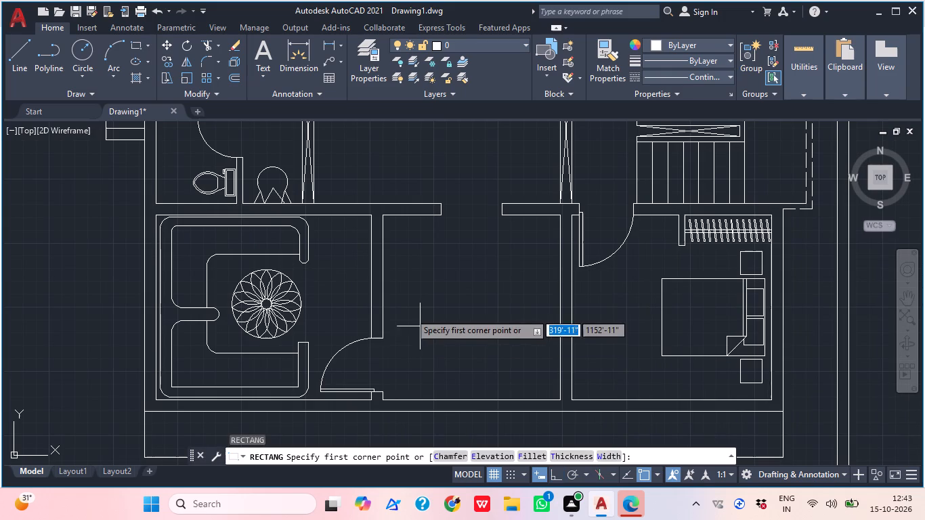
{"action": "scroll", "coordinate": [375, 250], "scroll_direction": "up", "scroll_amount": 2}
{"action": "middle_click_drag", "start_coordinate": [384, 276], "coordinate": [458, 259]}
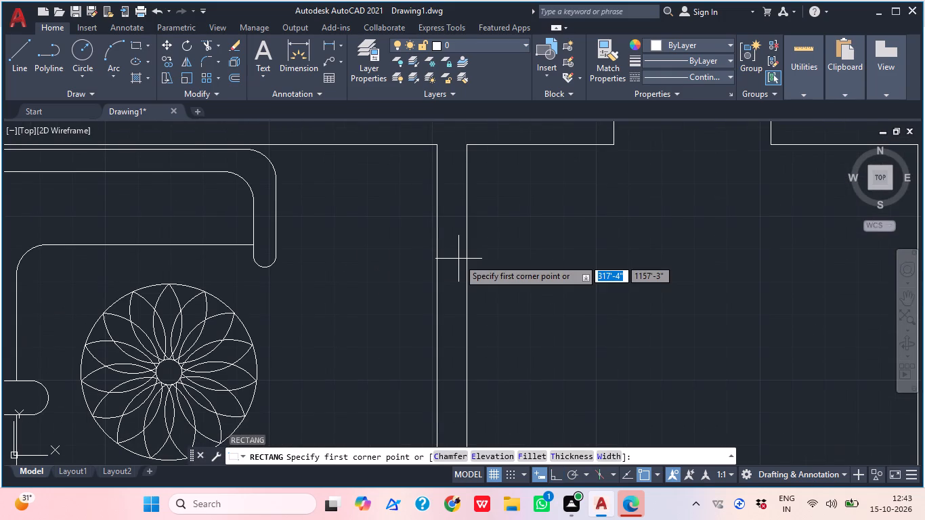
{"action": "scroll", "coordinate": [467, 245], "scroll_direction": "down", "scroll_amount": 1}
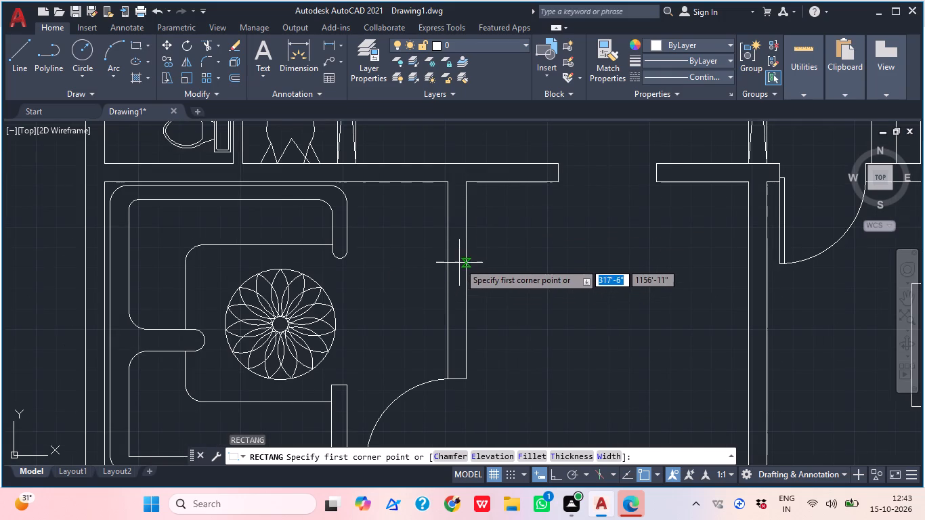
{"action": "left_click", "coordinate": [446, 263]}
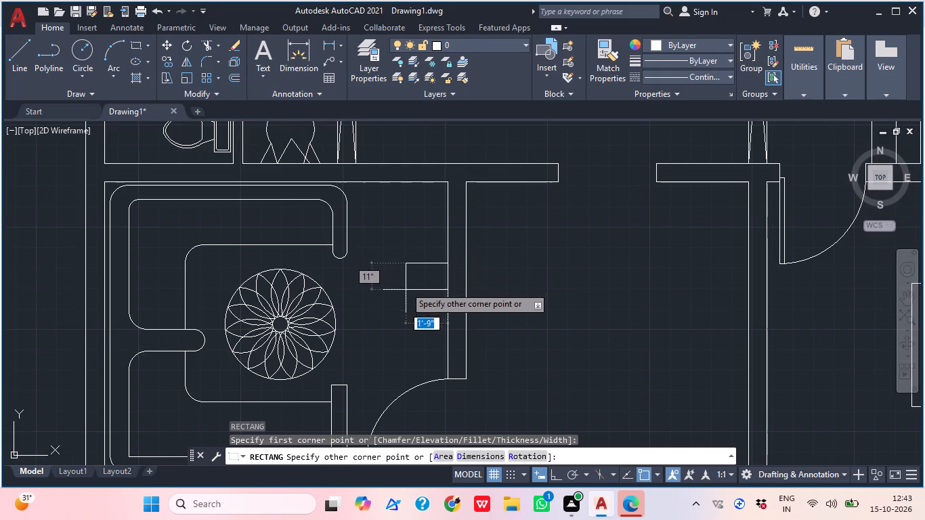
{"action": "scroll", "coordinate": [423, 353], "scroll_direction": "up", "scroll_amount": 1}
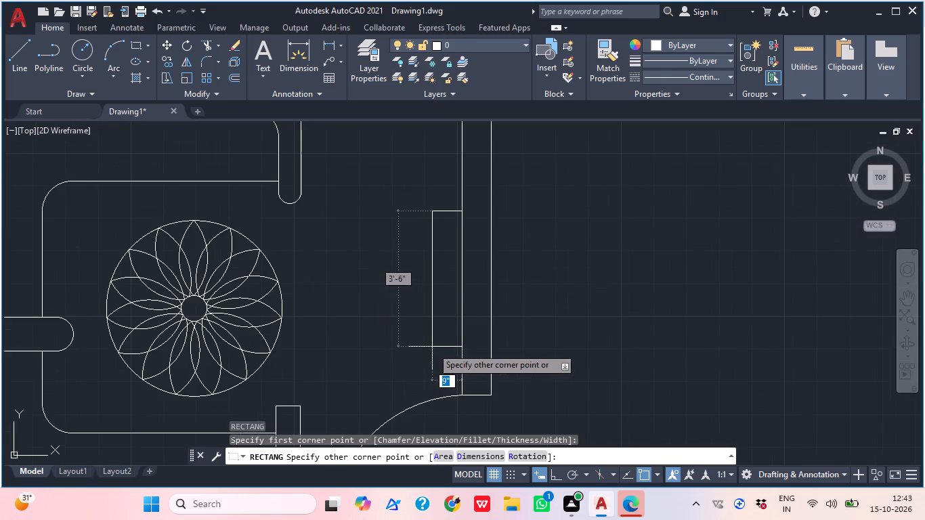
{"action": "left_click", "coordinate": [427, 347]}
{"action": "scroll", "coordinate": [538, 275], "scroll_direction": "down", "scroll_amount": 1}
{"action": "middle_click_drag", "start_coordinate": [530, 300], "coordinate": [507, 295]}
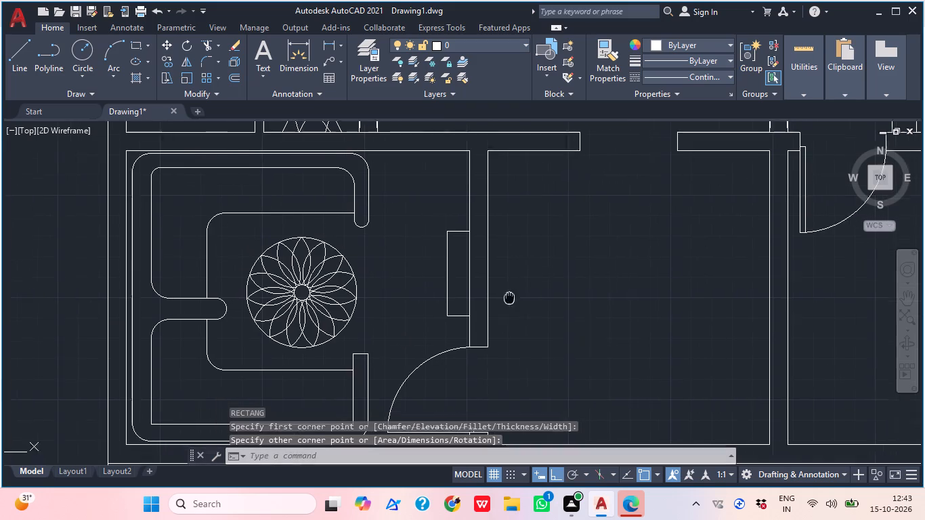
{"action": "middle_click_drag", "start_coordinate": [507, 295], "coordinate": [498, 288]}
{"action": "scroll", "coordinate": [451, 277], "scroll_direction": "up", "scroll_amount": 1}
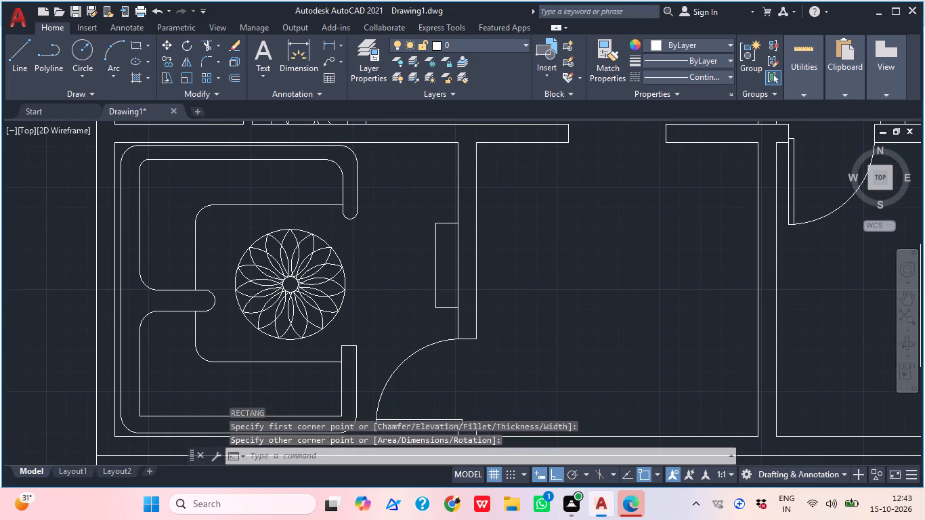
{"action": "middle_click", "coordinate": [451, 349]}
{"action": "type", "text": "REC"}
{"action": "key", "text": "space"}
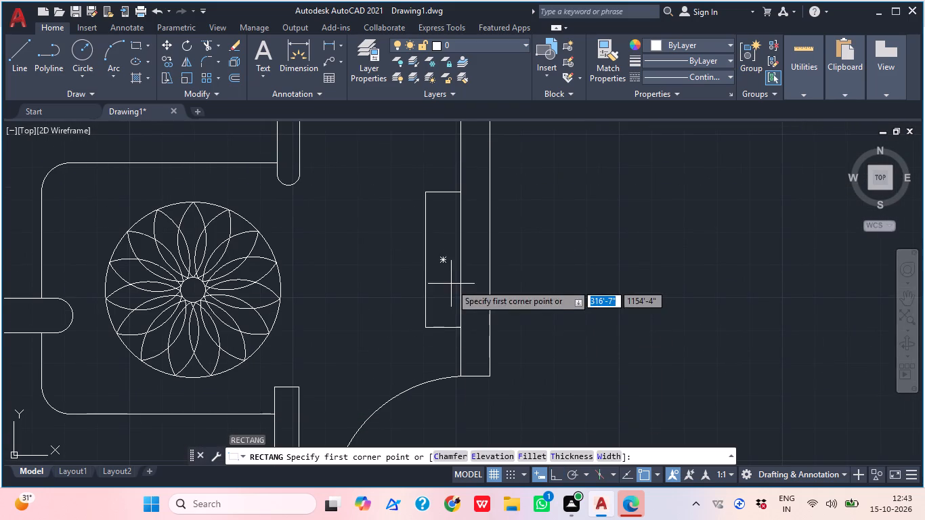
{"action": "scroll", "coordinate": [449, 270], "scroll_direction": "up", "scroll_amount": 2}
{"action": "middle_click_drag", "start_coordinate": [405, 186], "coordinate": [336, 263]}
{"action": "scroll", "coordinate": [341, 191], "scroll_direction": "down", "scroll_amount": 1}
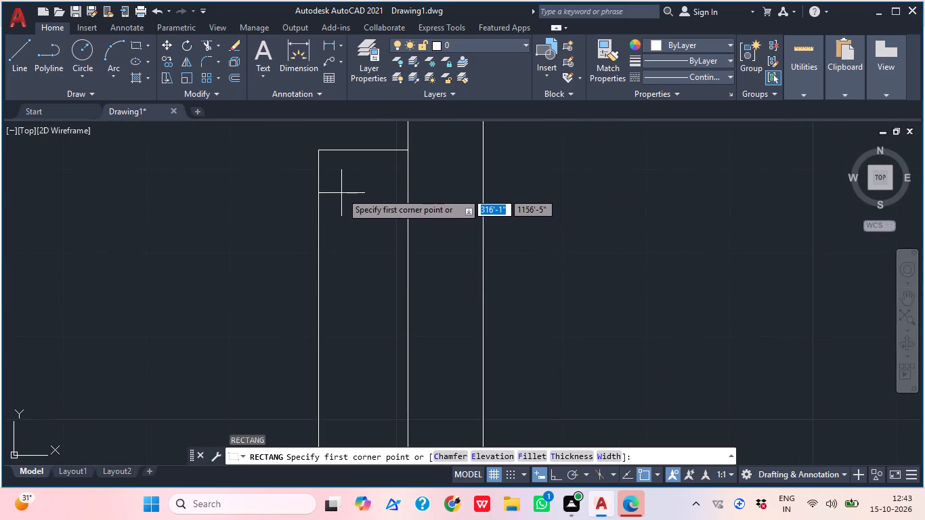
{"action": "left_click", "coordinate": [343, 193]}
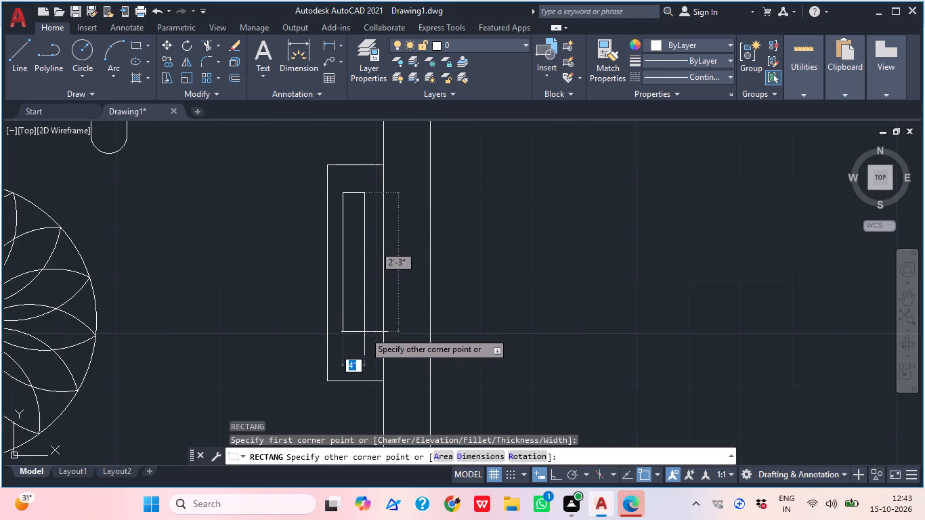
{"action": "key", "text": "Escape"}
Draw a slim rectangle about 3" wide and 2'-7" long inside the rectangle against the wall.
{"action": "type", "text": "RE"}
{"action": "type", "text": "C"}
{"action": "key", "text": "space"}
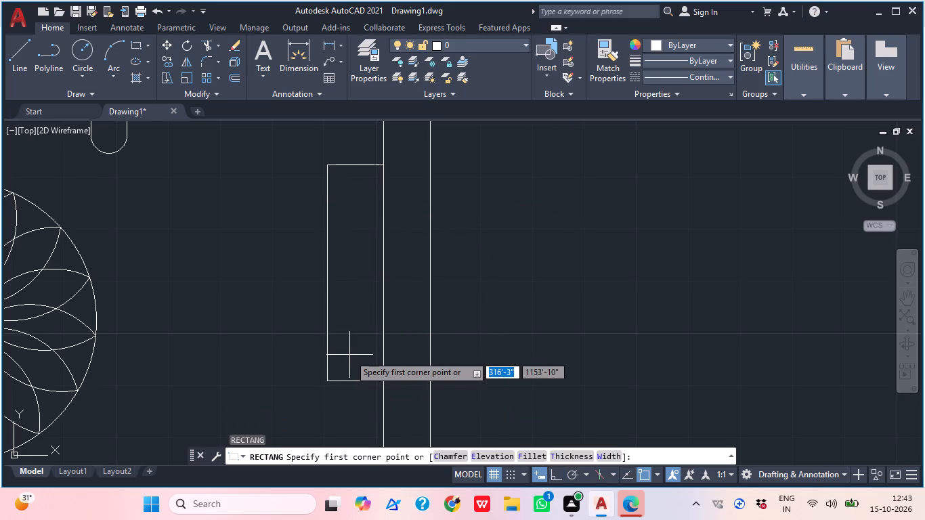
{"action": "scroll", "coordinate": [337, 321], "scroll_direction": "up", "scroll_amount": 1}
{"action": "middle_click_drag", "start_coordinate": [335, 186], "coordinate": [322, 241]}
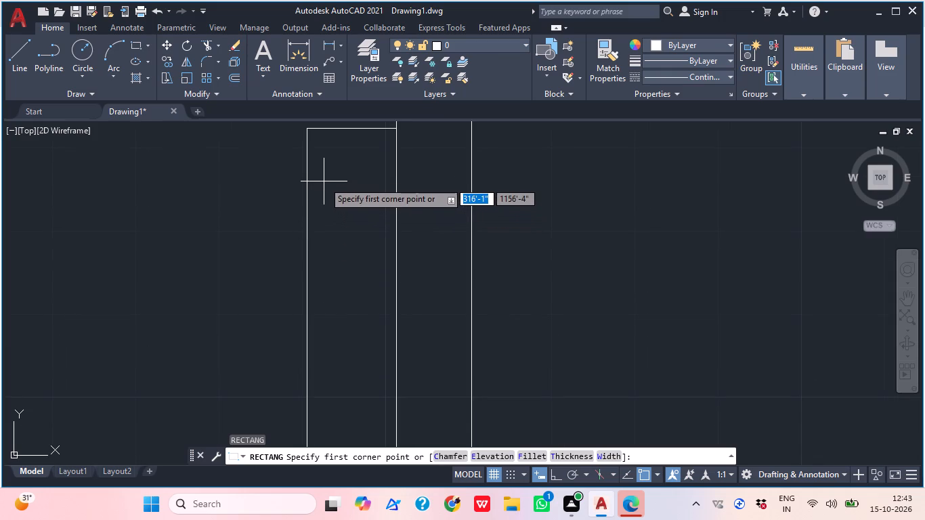
{"action": "left_click", "coordinate": [324, 181]}
{"action": "middle_click_drag", "start_coordinate": [318, 235], "coordinate": [358, 181]}
{"action": "middle_click_drag", "start_coordinate": [374, 340], "coordinate": [345, 364]}
{"action": "scroll", "coordinate": [359, 397], "scroll_direction": "down", "scroll_amount": 1}
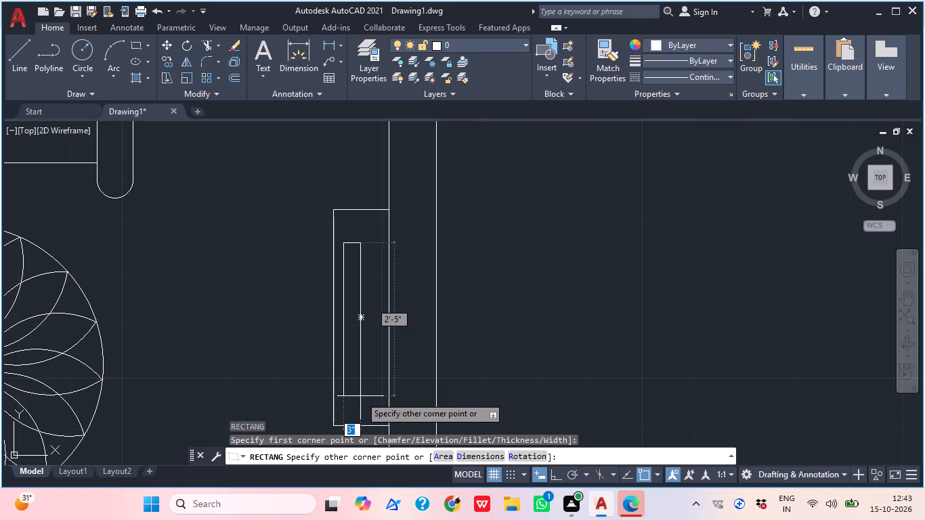
{"action": "left_click", "coordinate": [360, 401]}
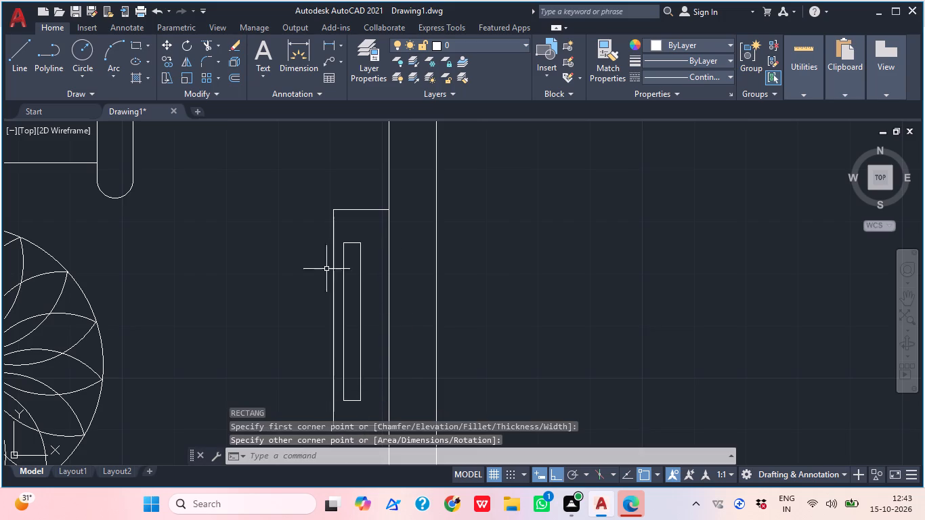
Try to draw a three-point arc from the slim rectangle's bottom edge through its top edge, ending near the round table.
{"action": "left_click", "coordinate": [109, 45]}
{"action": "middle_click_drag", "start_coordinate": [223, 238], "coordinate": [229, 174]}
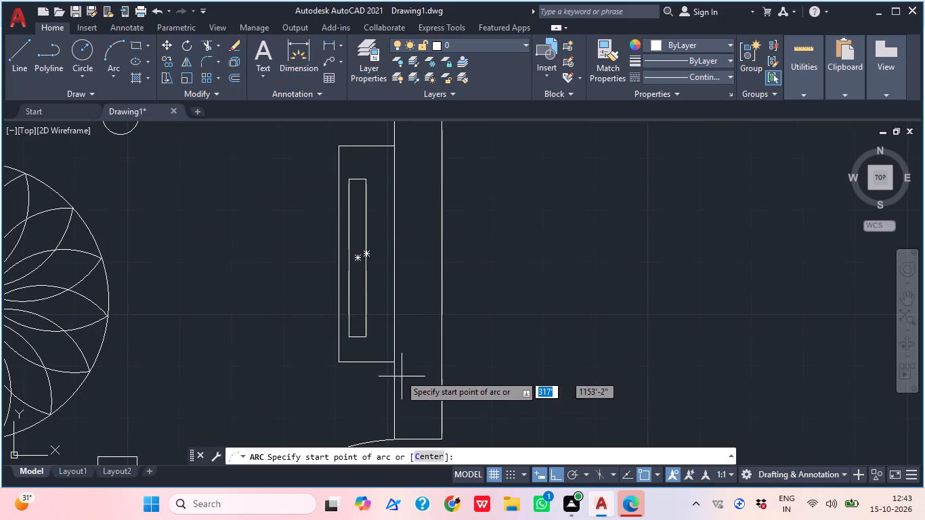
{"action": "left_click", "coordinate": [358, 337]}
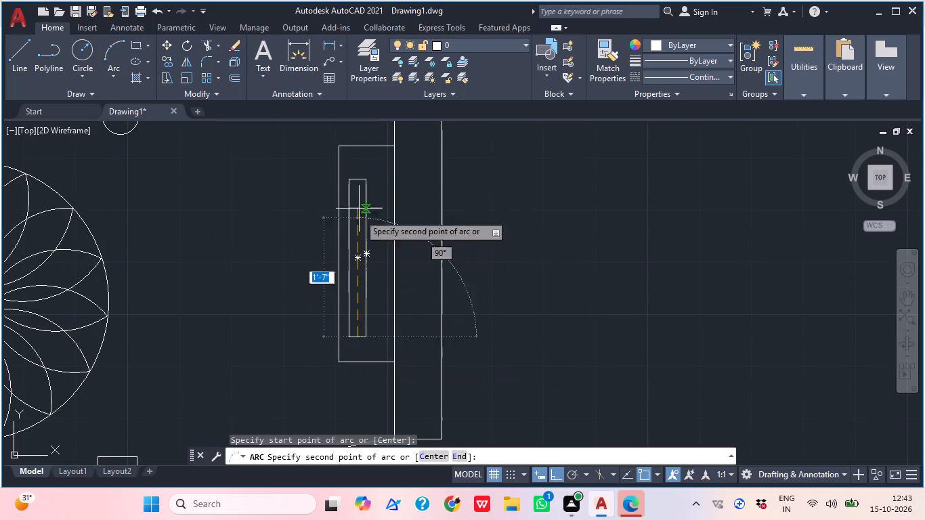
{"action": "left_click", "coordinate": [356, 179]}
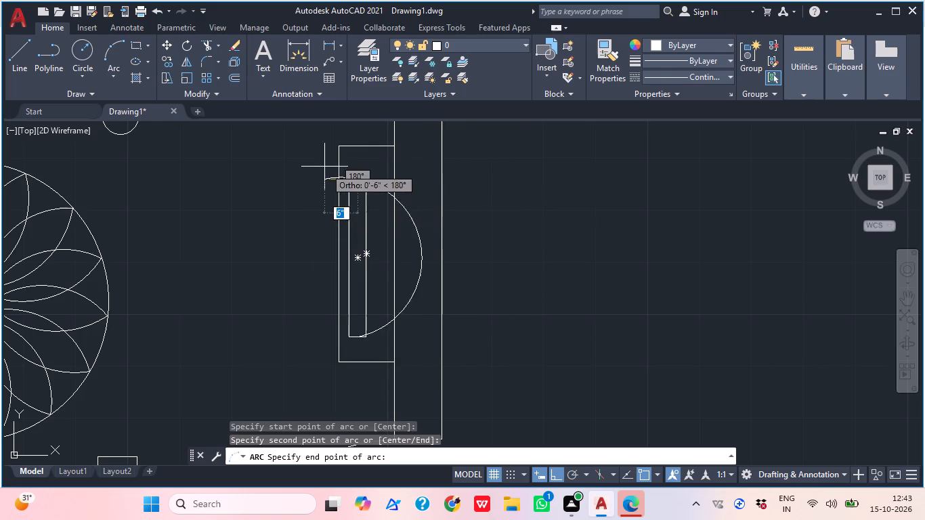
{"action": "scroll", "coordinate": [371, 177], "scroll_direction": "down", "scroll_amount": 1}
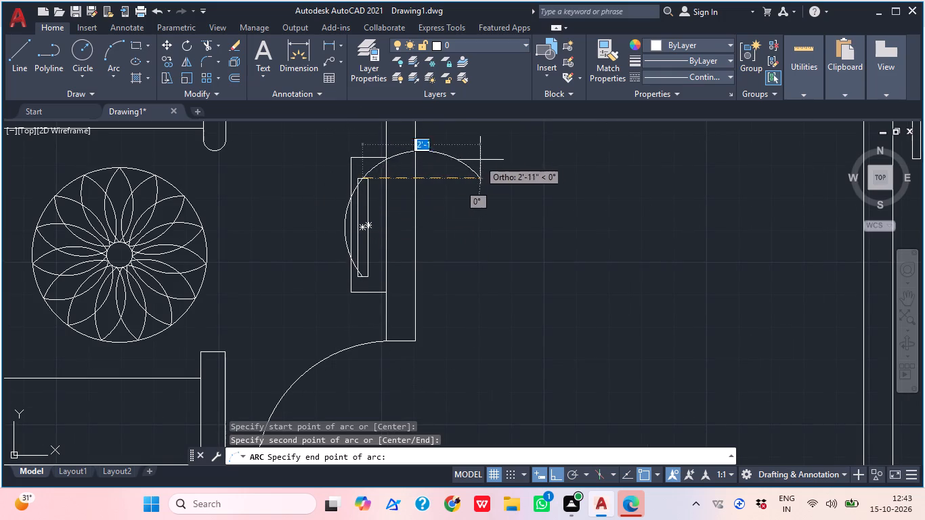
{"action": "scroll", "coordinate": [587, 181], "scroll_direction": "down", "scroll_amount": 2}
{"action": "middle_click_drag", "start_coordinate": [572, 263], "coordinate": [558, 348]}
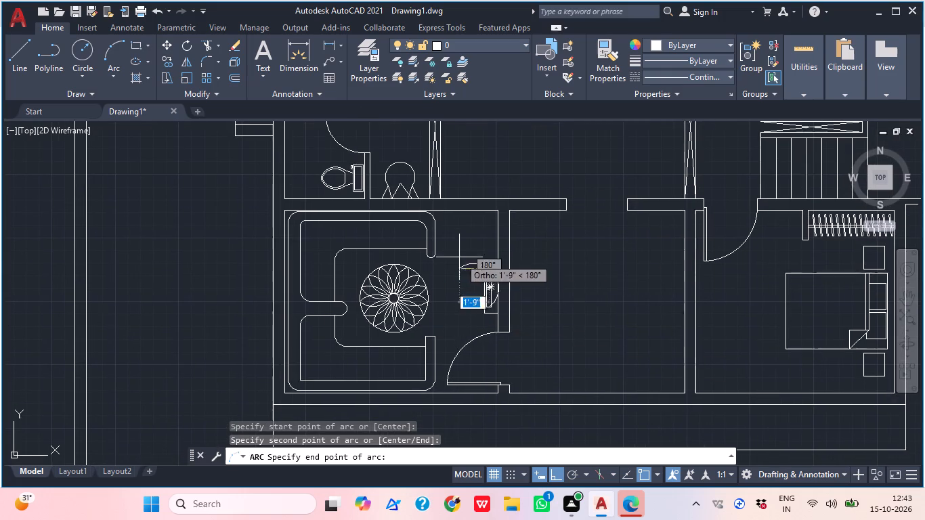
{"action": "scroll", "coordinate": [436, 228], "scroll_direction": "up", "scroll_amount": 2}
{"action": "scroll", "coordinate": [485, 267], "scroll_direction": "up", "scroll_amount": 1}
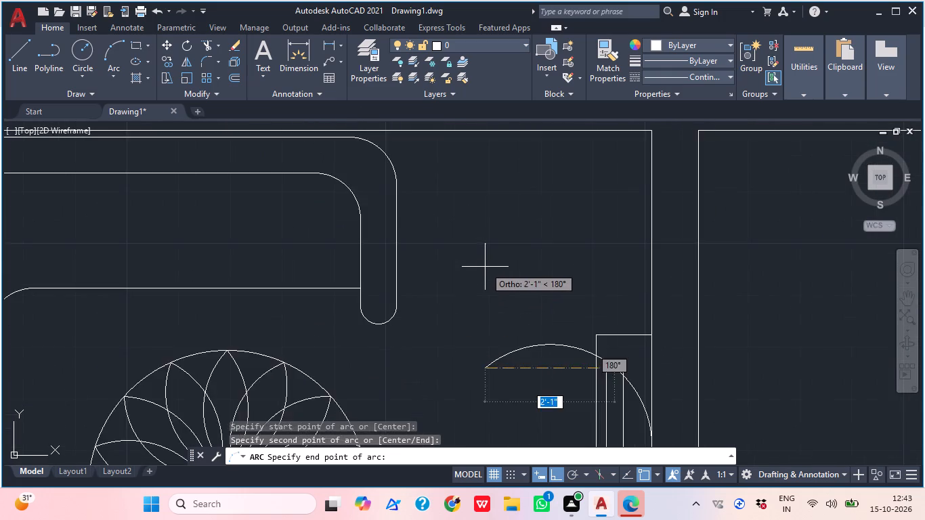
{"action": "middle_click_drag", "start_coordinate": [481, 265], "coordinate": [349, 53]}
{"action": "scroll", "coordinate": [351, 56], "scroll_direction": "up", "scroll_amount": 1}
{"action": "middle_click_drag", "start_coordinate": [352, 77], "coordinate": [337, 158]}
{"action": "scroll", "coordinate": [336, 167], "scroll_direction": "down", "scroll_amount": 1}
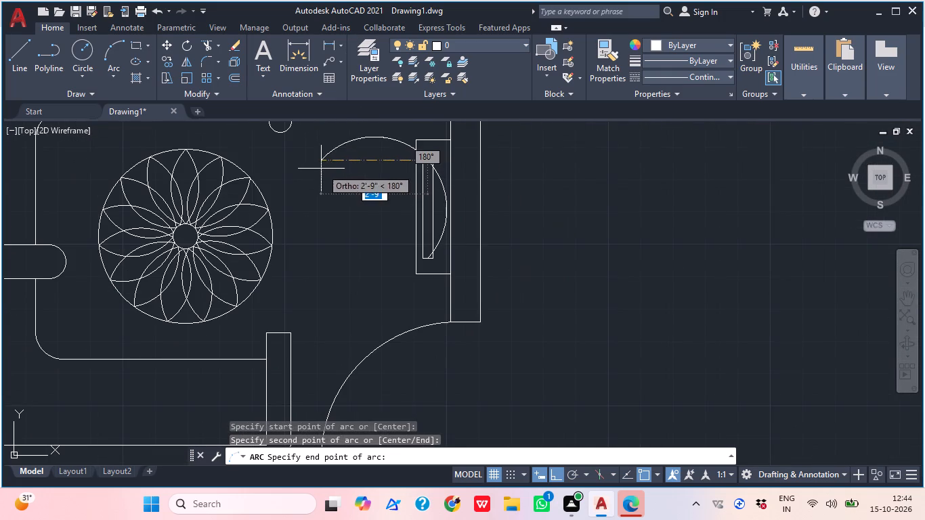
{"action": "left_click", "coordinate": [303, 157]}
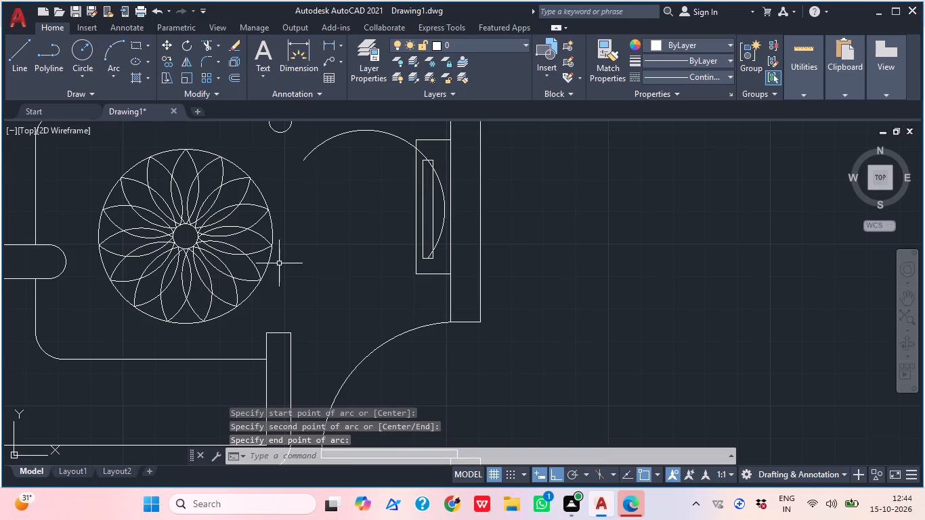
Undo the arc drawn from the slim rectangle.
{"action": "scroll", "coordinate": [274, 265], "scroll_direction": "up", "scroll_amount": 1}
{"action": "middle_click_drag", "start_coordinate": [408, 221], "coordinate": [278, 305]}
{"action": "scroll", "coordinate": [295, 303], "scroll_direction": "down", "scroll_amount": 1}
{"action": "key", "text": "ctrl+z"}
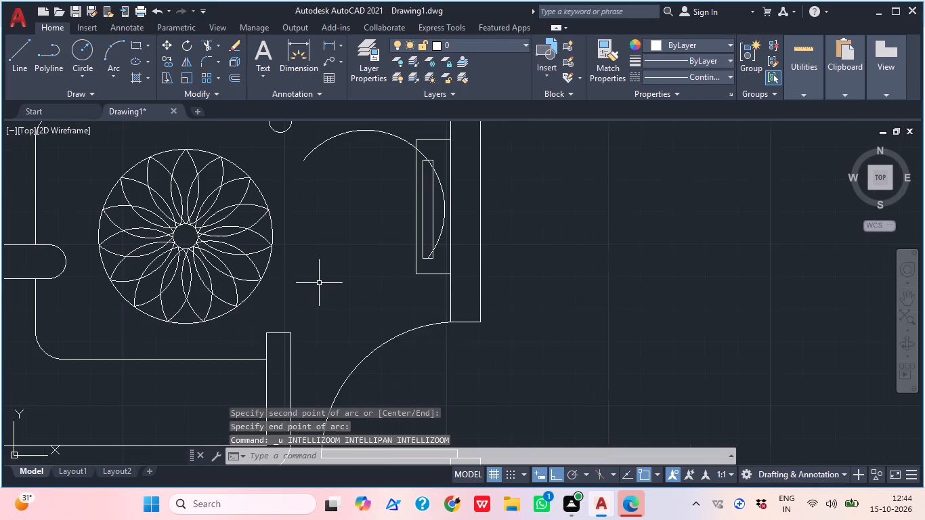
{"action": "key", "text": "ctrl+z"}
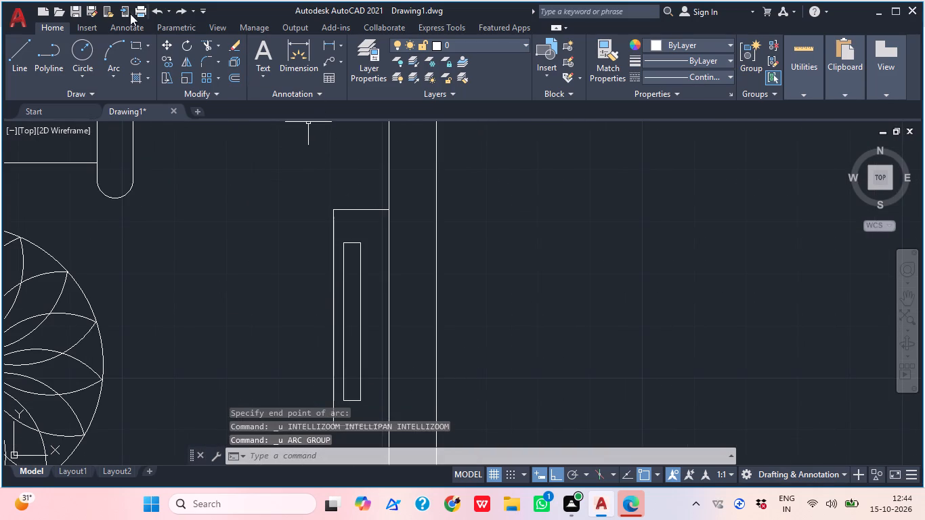
Draw a three-point arc from the slim rectangle's lower wall-side corner through its upper one, ending near the round table.
{"action": "left_click", "coordinate": [119, 42]}
{"action": "middle_click_drag", "start_coordinate": [278, 176], "coordinate": [224, 150]}
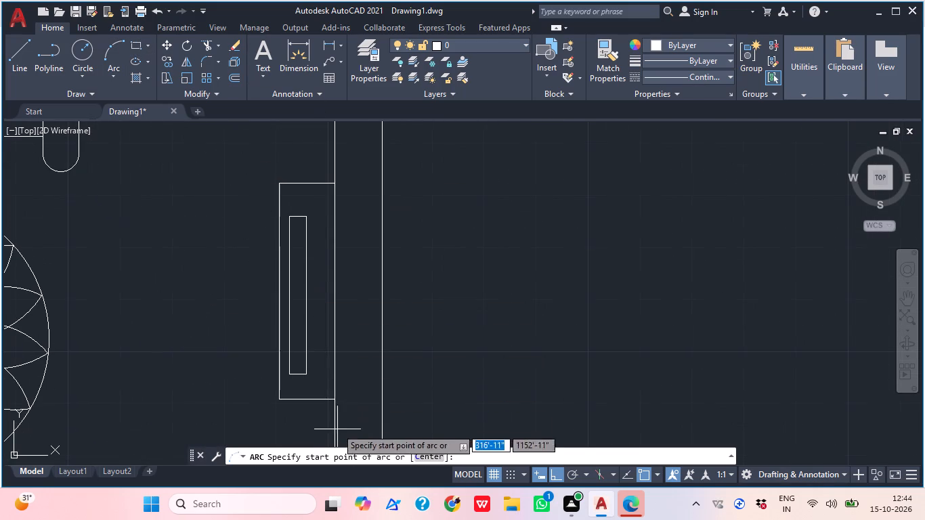
{"action": "left_click", "coordinate": [306, 376]}
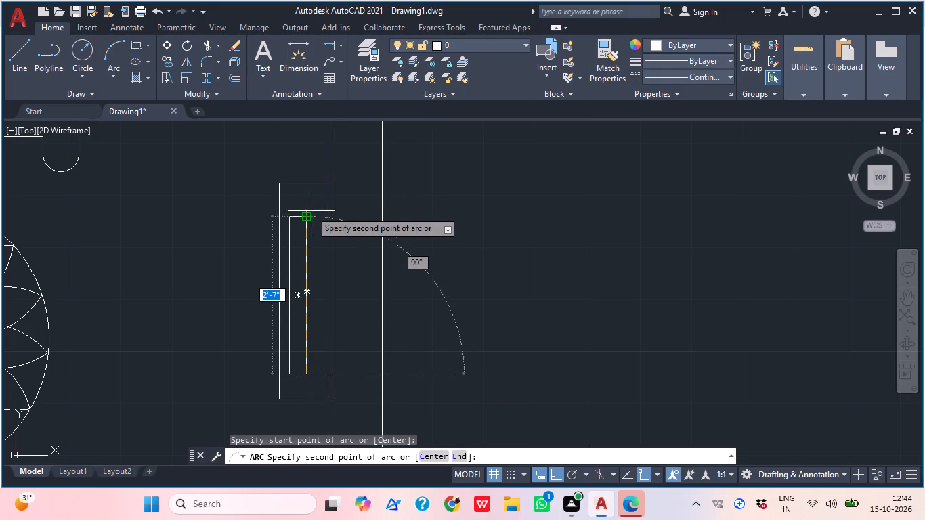
{"action": "left_click", "coordinate": [307, 215]}
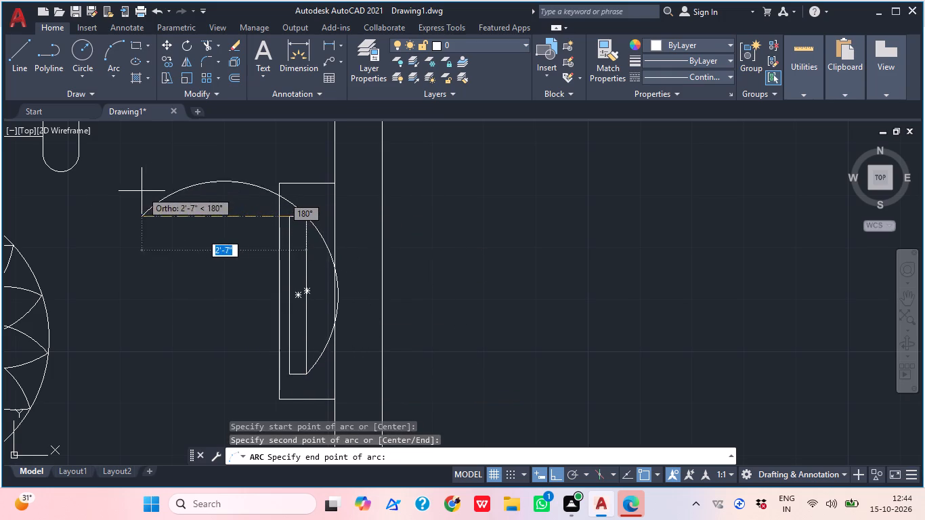
{"action": "scroll", "coordinate": [80, 266], "scroll_direction": "down", "scroll_amount": 1}
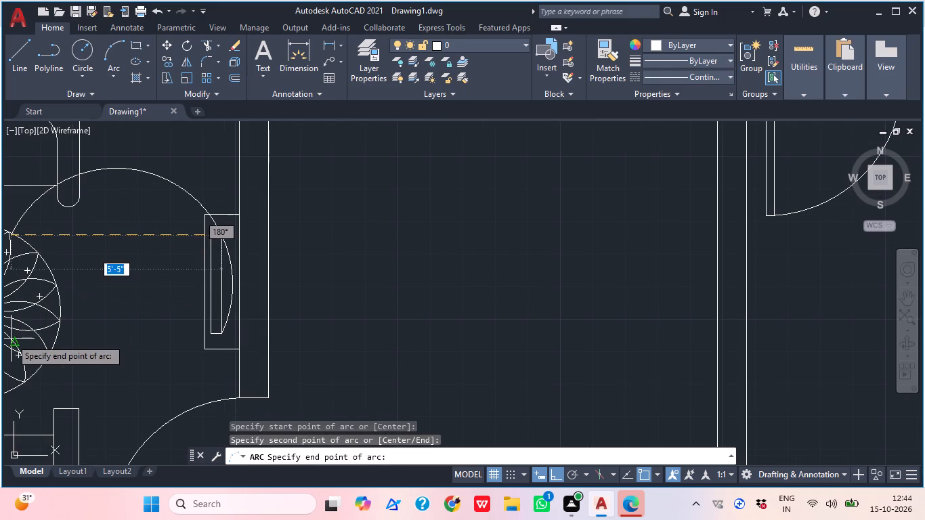
{"action": "middle_click_drag", "start_coordinate": [51, 376], "coordinate": [51, 492]}
{"action": "middle_click_drag", "start_coordinate": [68, 355], "coordinate": [97, 338]}
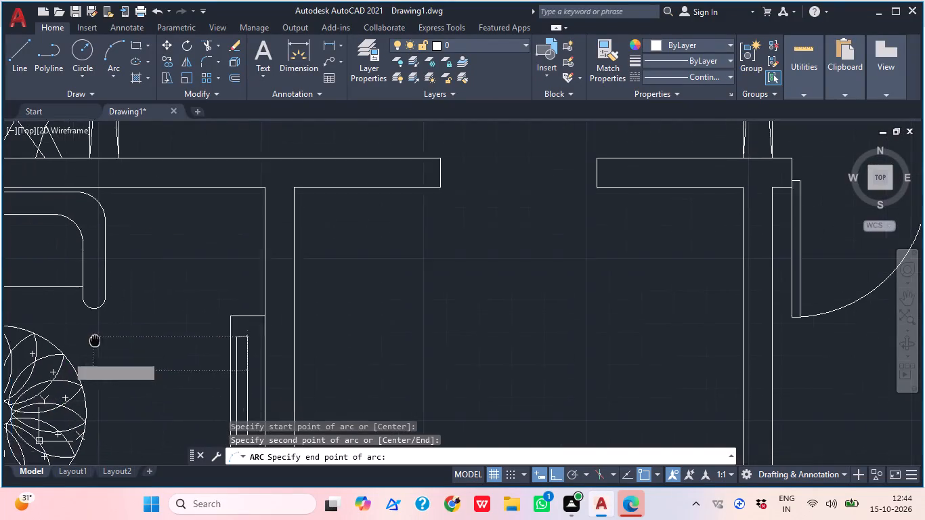
{"action": "middle_click_drag", "start_coordinate": [97, 338], "coordinate": [115, 308]}
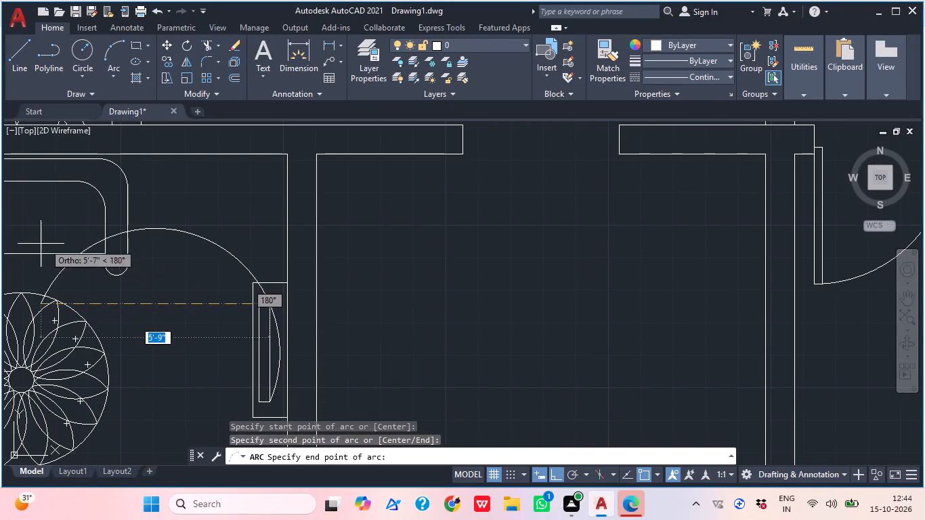
{"action": "scroll", "coordinate": [17, 263], "scroll_direction": "down", "scroll_amount": 1}
{"action": "middle_click_drag", "start_coordinate": [28, 270], "coordinate": [173, 250]}
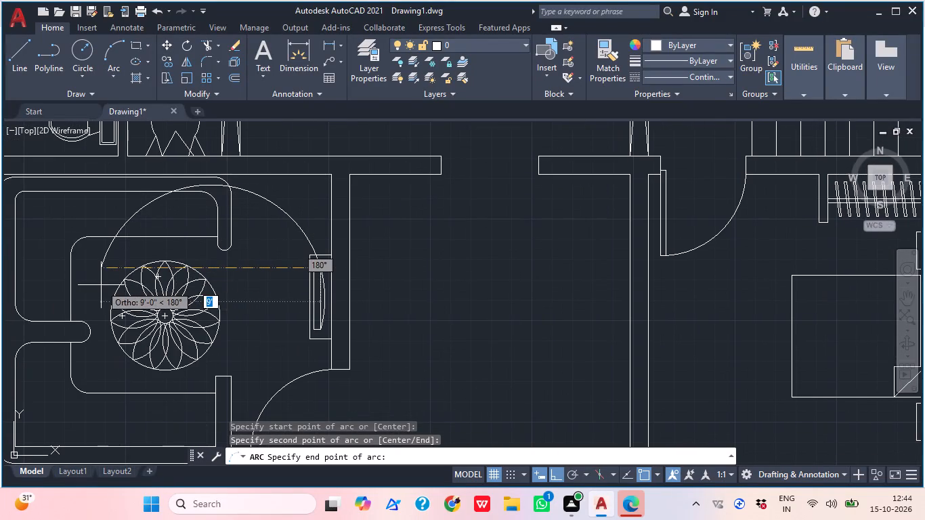
{"action": "left_click", "coordinate": [214, 354]}
Trim the arc at the slim rectangle's upper corner and erase the leftover piece, keeping only the bulge beside the rectangle.
{"action": "scroll", "coordinate": [318, 253], "scroll_direction": "up", "scroll_amount": 2}
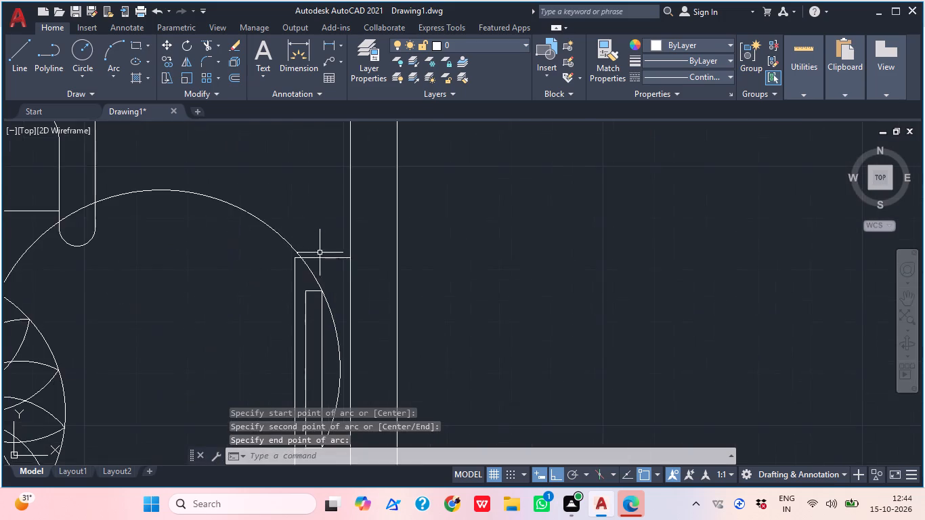
{"action": "middle_click_drag", "start_coordinate": [337, 284], "coordinate": [329, 230]}
{"action": "key", "text": "t"}
{"action": "key", "text": "r"}
{"action": "key", "text": "space"}
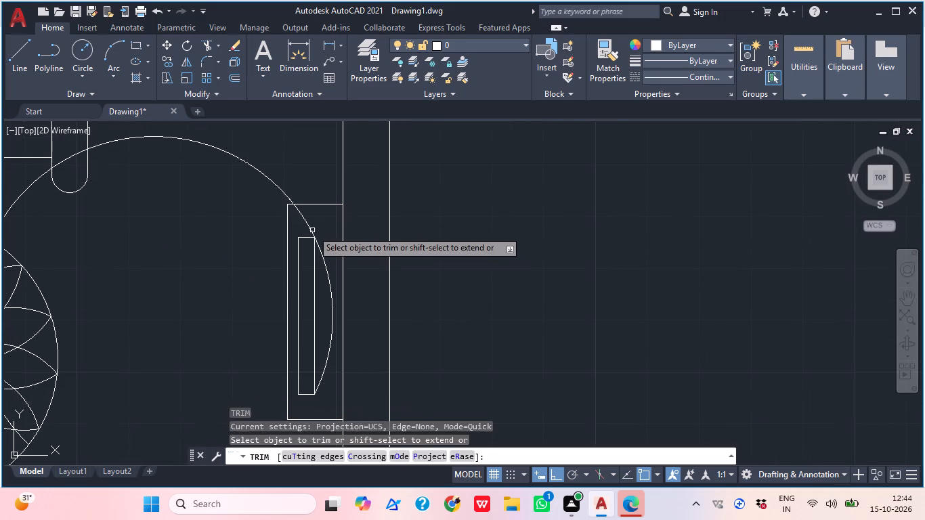
{"action": "left_click", "coordinate": [301, 228]}
{"action": "left_click", "coordinate": [314, 221]}
{"action": "key", "text": "Escape"}
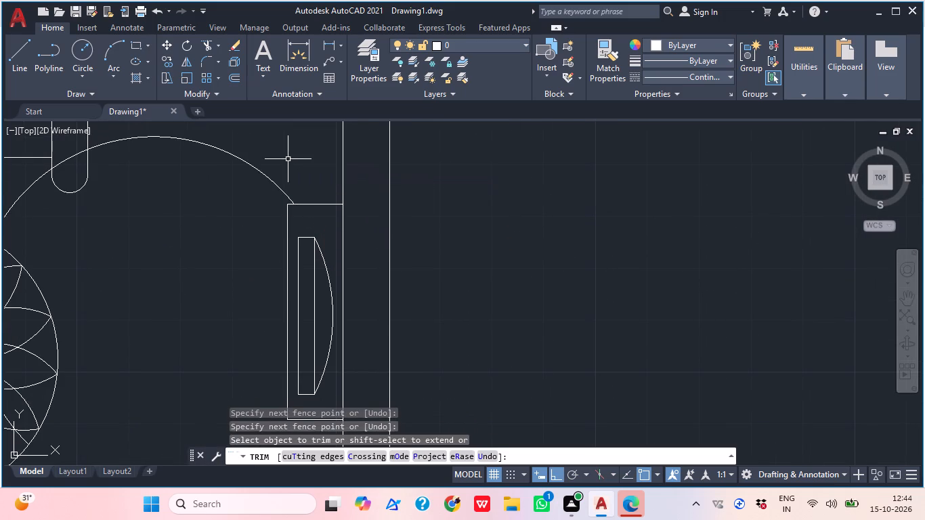
{"action": "left_click_drag", "start_coordinate": [287, 161], "coordinate": [270, 192]}
{"action": "left_click", "coordinate": [227, 202]}
{"action": "key", "text": "Delete"}
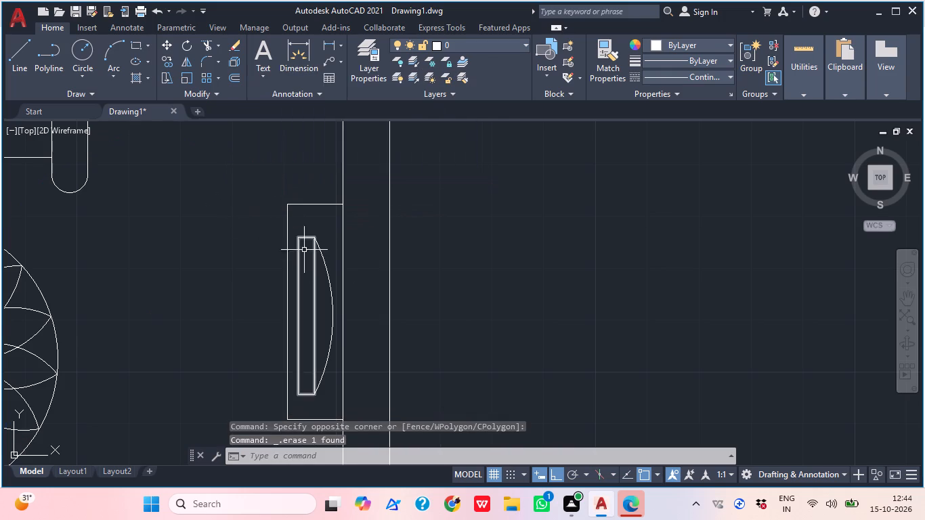
Fillet the two long edges of the seating's lower arm to form a semicircular end near the door.
{"action": "scroll", "coordinate": [364, 320], "scroll_direction": "down", "scroll_amount": 1}
{"action": "middle_click_drag", "start_coordinate": [416, 326], "coordinate": [448, 336]}
{"action": "scroll", "coordinate": [435, 335], "scroll_direction": "down", "scroll_amount": 1}
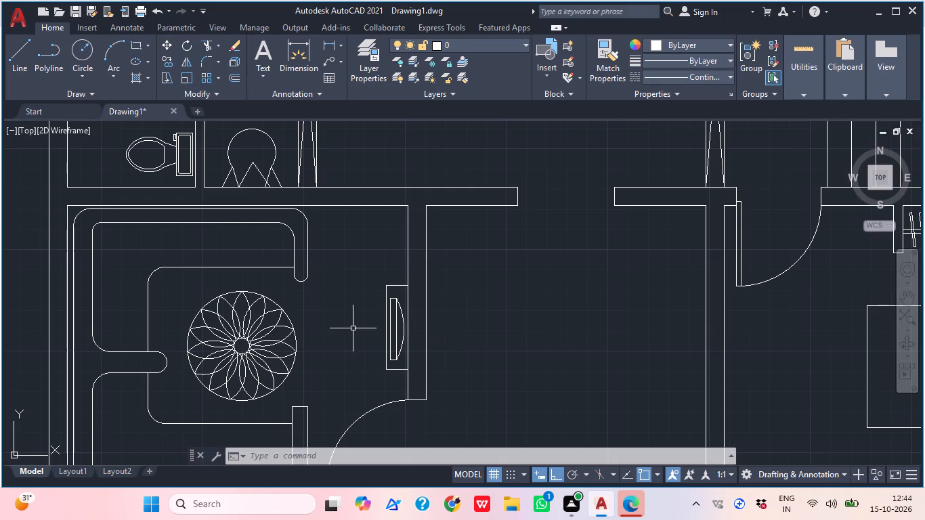
{"action": "middle_click_drag", "start_coordinate": [330, 319], "coordinate": [522, 267]}
{"action": "scroll", "coordinate": [453, 276], "scroll_direction": "down", "scroll_amount": 1}
{"action": "middle_click_drag", "start_coordinate": [455, 362], "coordinate": [440, 328]}
{"action": "scroll", "coordinate": [482, 295], "scroll_direction": "up", "scroll_amount": 2}
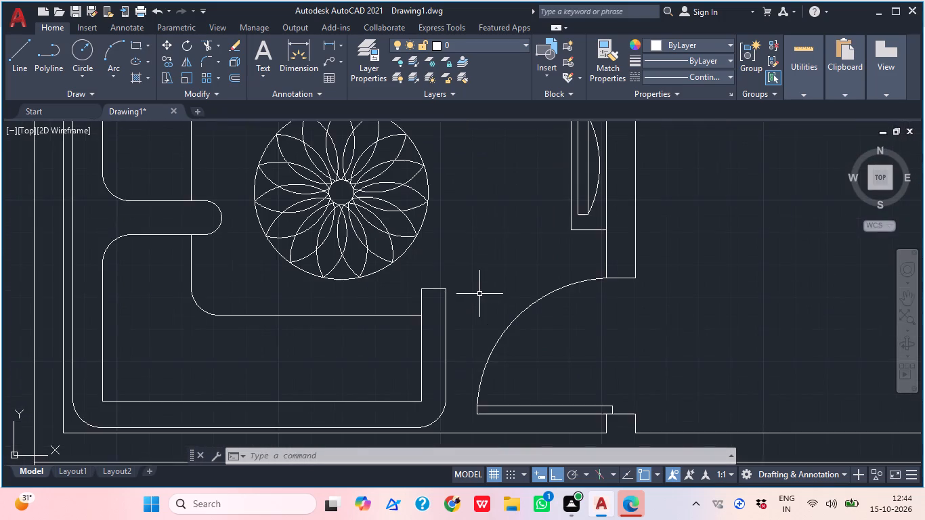
{"action": "middle_click_drag", "start_coordinate": [478, 295], "coordinate": [464, 330]}
{"action": "type", "text": "F"}
{"action": "key", "text": "space"}
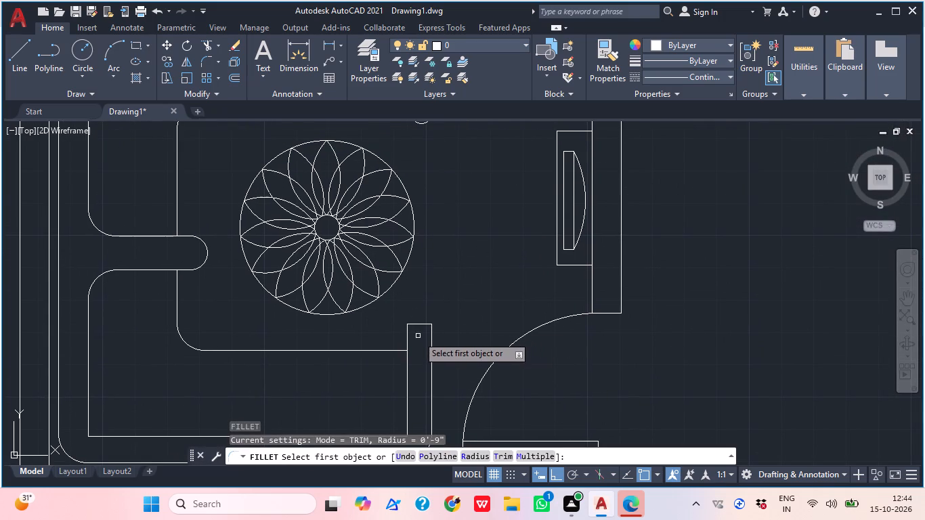
{"action": "left_click", "coordinate": [408, 335]}
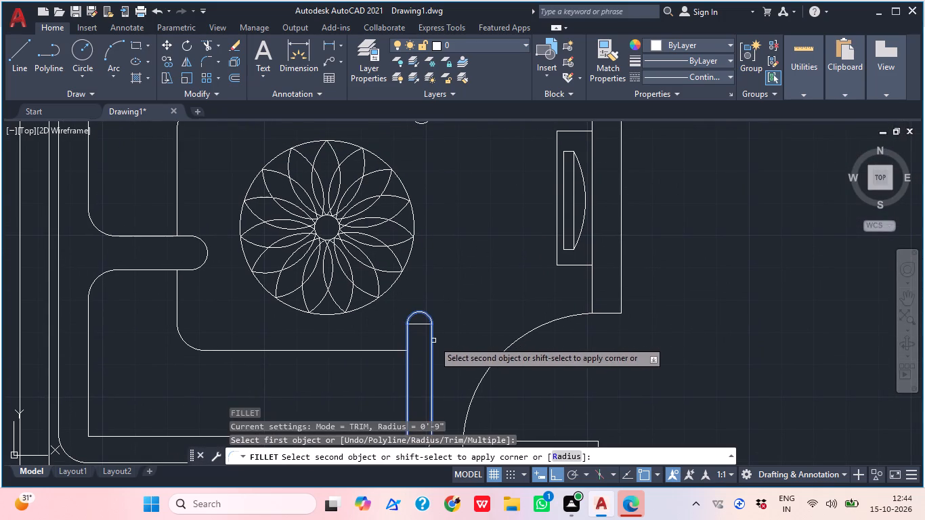
{"action": "left_click", "coordinate": [433, 341]}
{"action": "key", "text": "Escape"}
Trim away the straight line crossing the rounded end of the seating's lower arm.
{"action": "key", "text": "t"}
{"action": "key", "text": "r"}
{"action": "key", "text": "space"}
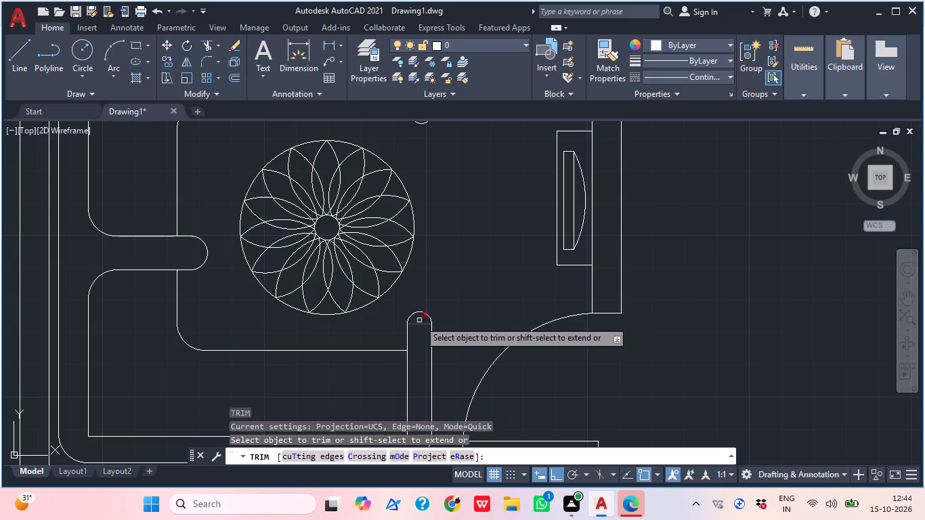
{"action": "left_click", "coordinate": [419, 320]}
{"action": "left_click", "coordinate": [421, 333]}
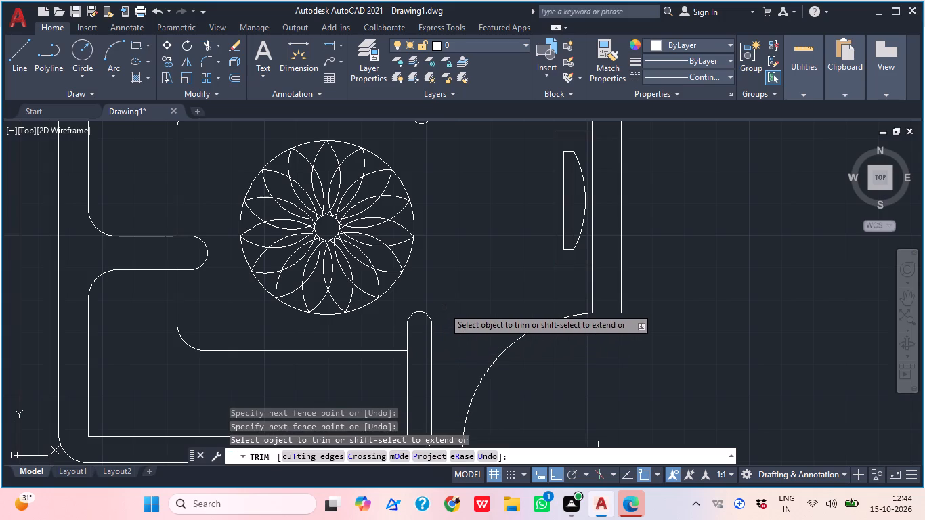
{"action": "key", "text": "Escape"}
Review the whole floor plan, including the furnished rooms and the empty room between the seating area and the bedroom.
{"action": "scroll", "coordinate": [444, 307], "scroll_direction": "down", "scroll_amount": 2}
{"action": "middle_click_drag", "start_coordinate": [442, 312], "coordinate": [405, 396]}
{"action": "scroll", "coordinate": [429, 351], "scroll_direction": "down", "scroll_amount": 2}
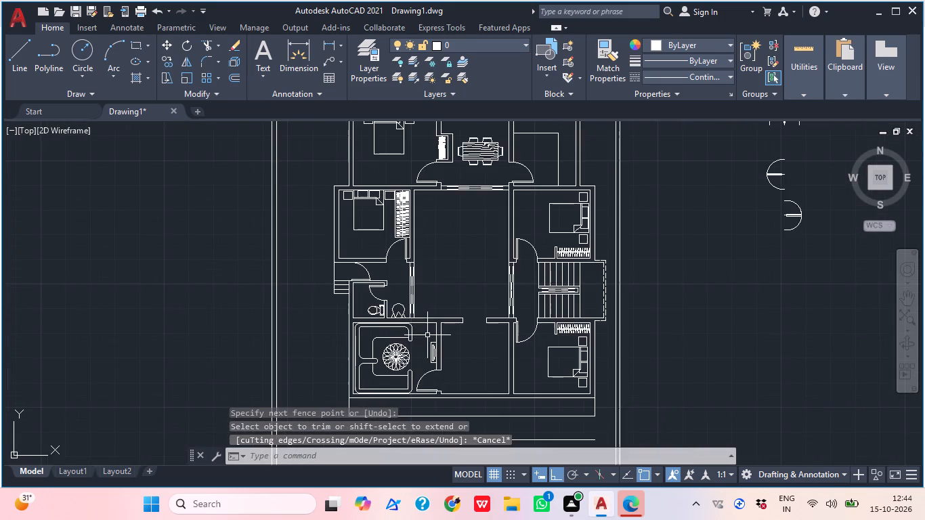
{"action": "middle_click_drag", "start_coordinate": [419, 360], "coordinate": [452, 269]}
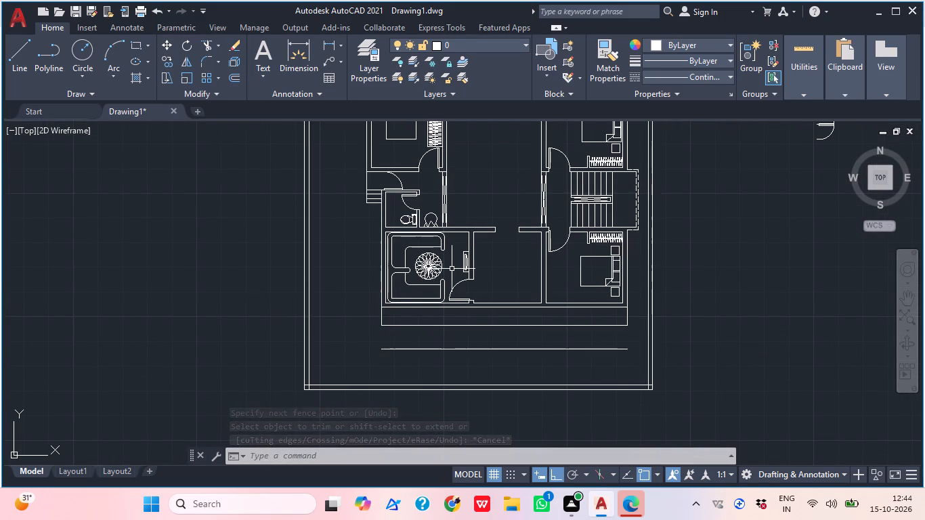
{"action": "middle_click_drag", "start_coordinate": [452, 274], "coordinate": [437, 297]}
{"action": "scroll", "coordinate": [425, 288], "scroll_direction": "down", "scroll_amount": 1}
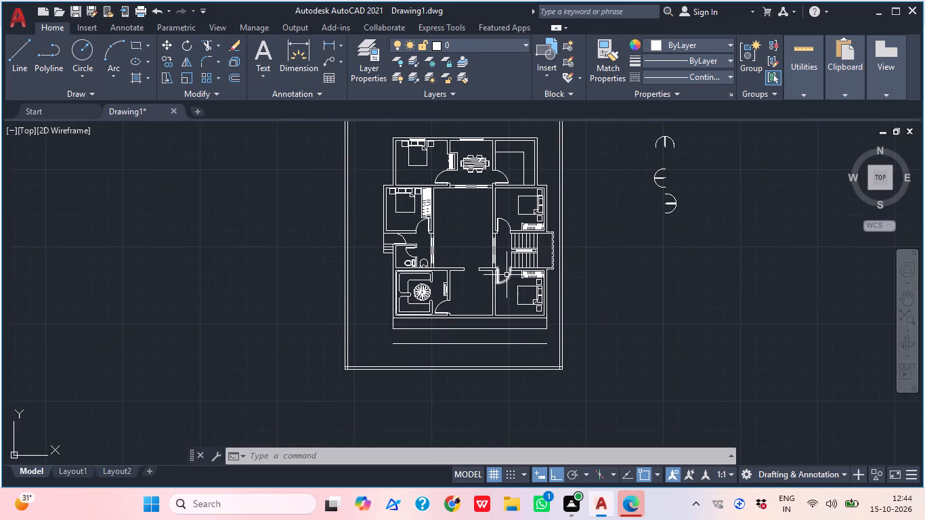
{"action": "middle_click_drag", "start_coordinate": [500, 278], "coordinate": [442, 310]}
{"action": "middle_click_drag", "start_coordinate": [426, 263], "coordinate": [429, 356]}
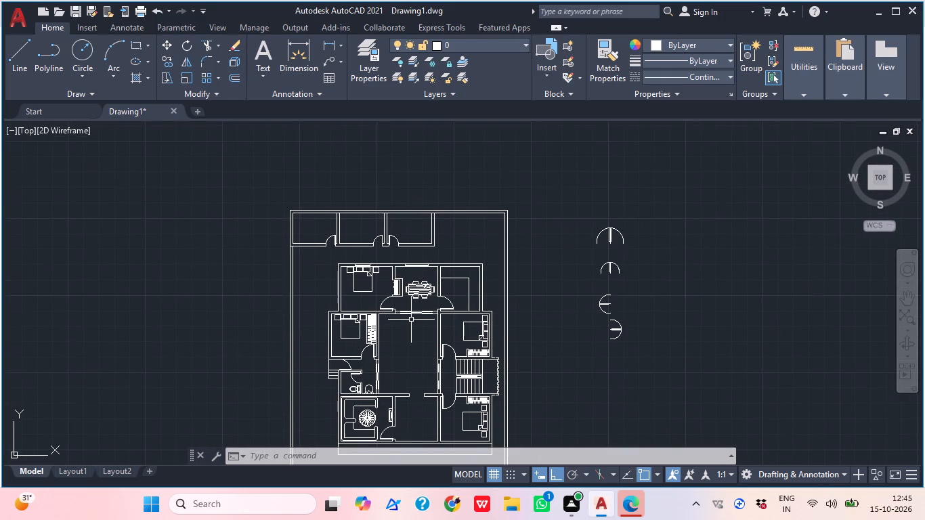
{"action": "middle_click", "coordinate": [404, 346]}
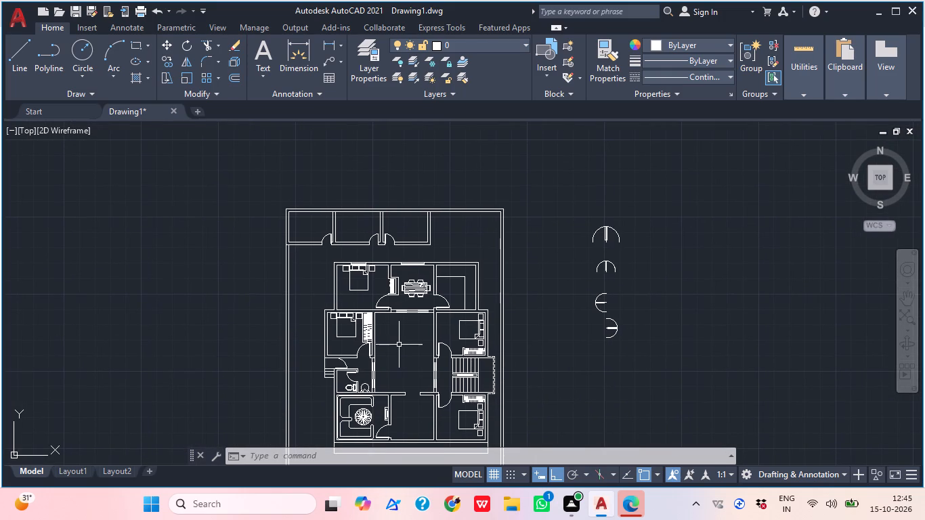
{"action": "middle_click_drag", "start_coordinate": [443, 351], "coordinate": [422, 321]}
{"action": "scroll", "coordinate": [424, 322], "scroll_direction": "down", "scroll_amount": 1}
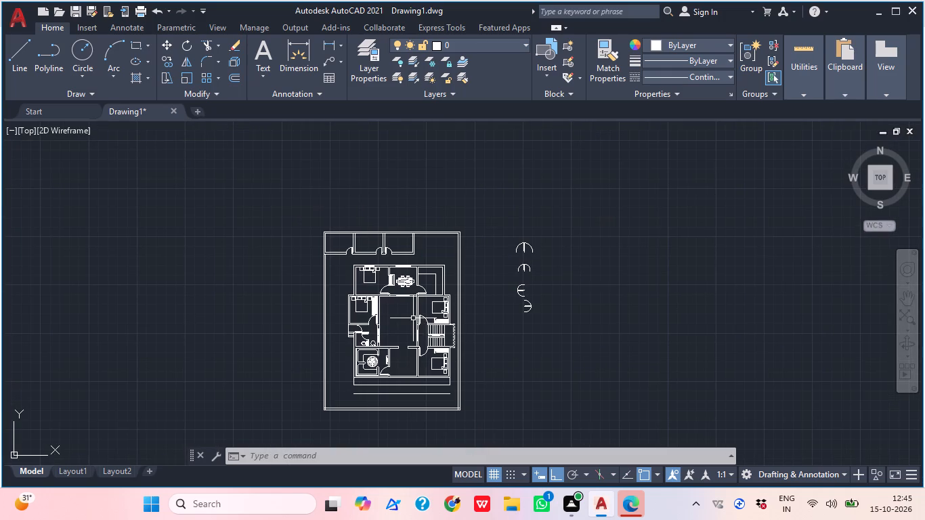
{"action": "scroll", "coordinate": [444, 294], "scroll_direction": "down", "scroll_amount": 1}
{"action": "middle_click_drag", "start_coordinate": [427, 369], "coordinate": [423, 351]}
{"action": "scroll", "coordinate": [423, 366], "scroll_direction": "up", "scroll_amount": 2}
{"action": "scroll", "coordinate": [408, 277], "scroll_direction": "up", "scroll_amount": 1}
{"action": "middle_click_drag", "start_coordinate": [429, 267], "coordinate": [404, 354]}
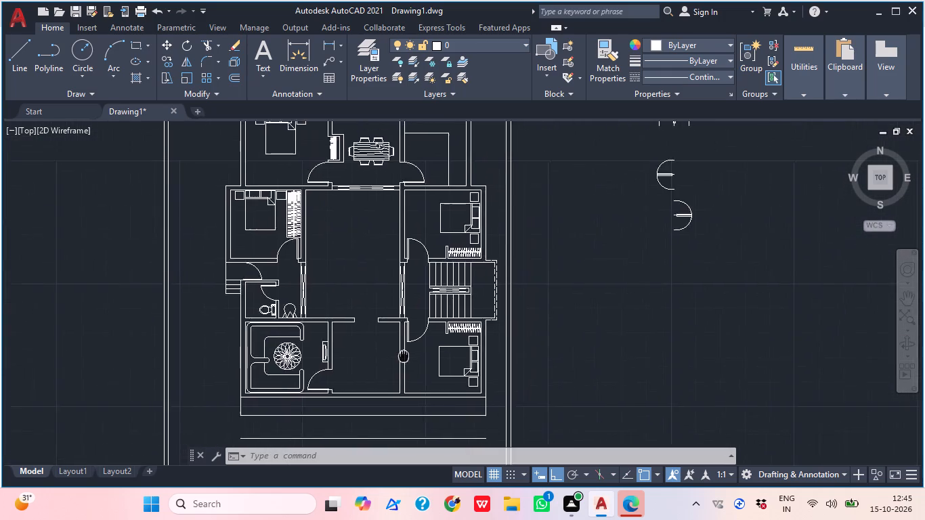
{"action": "middle_click_drag", "start_coordinate": [404, 354], "coordinate": [429, 274]}
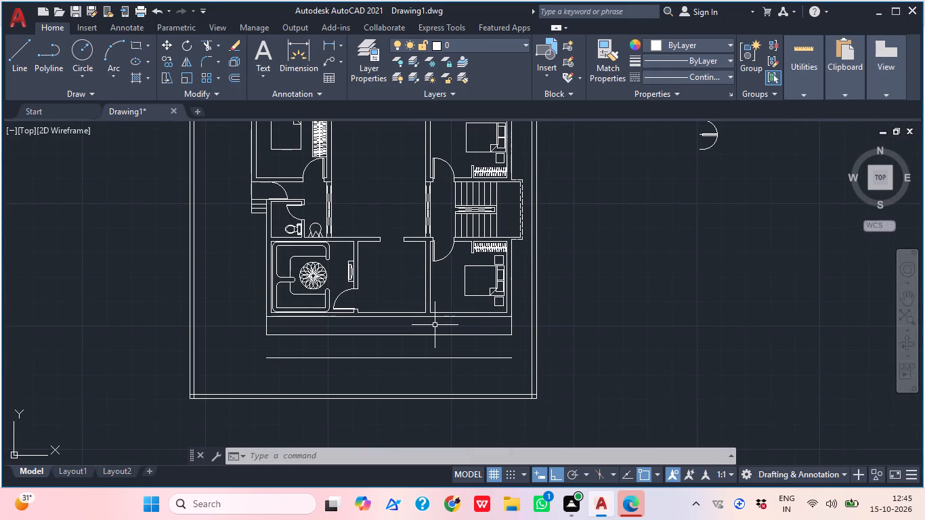
{"action": "middle_click_drag", "start_coordinate": [442, 340], "coordinate": [462, 328]}
{"action": "scroll", "coordinate": [440, 269], "scroll_direction": "up", "scroll_amount": 2}
{"action": "middle_click_drag", "start_coordinate": [467, 355], "coordinate": [477, 378]}
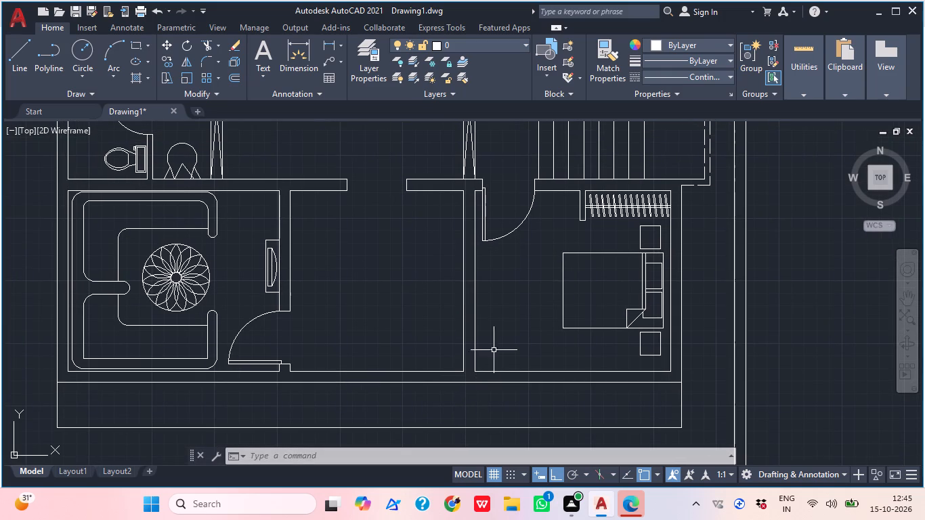
{"action": "scroll", "coordinate": [429, 297], "scroll_direction": "up", "scroll_amount": 1}
{"action": "middle_click_drag", "start_coordinate": [429, 297], "coordinate": [454, 332]}
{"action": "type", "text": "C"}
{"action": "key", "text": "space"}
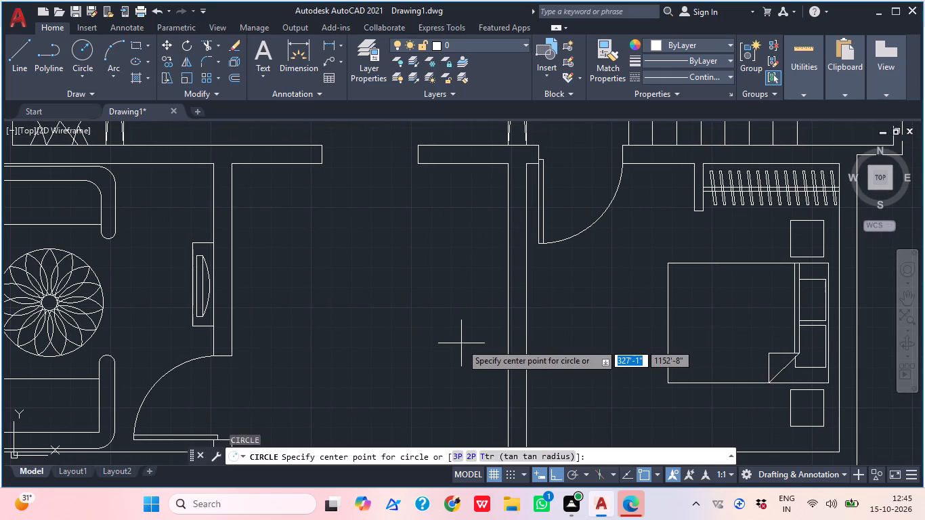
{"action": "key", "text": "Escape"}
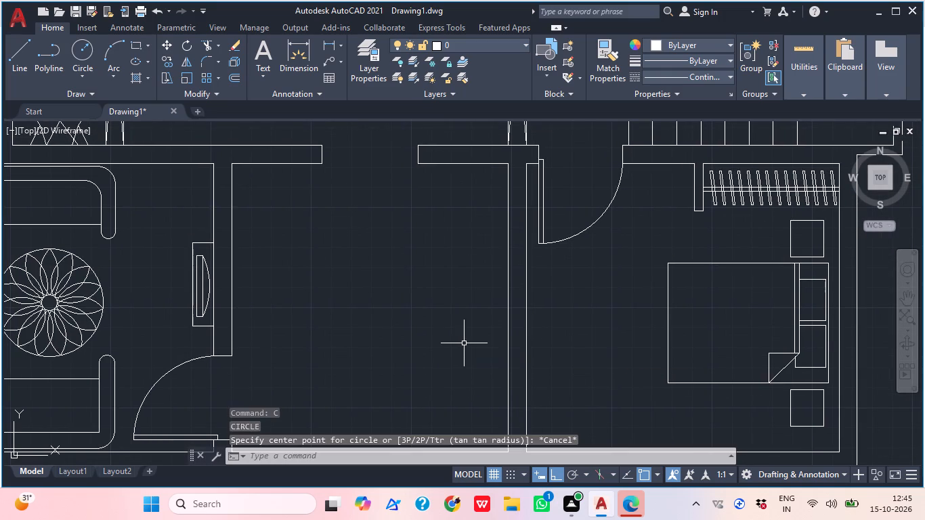
Preview the DesignCenter sample drawings, including House Designer, Landscaping and Kitchens, to look for suitable blocks.
{"action": "key", "text": "ctrl+2"}
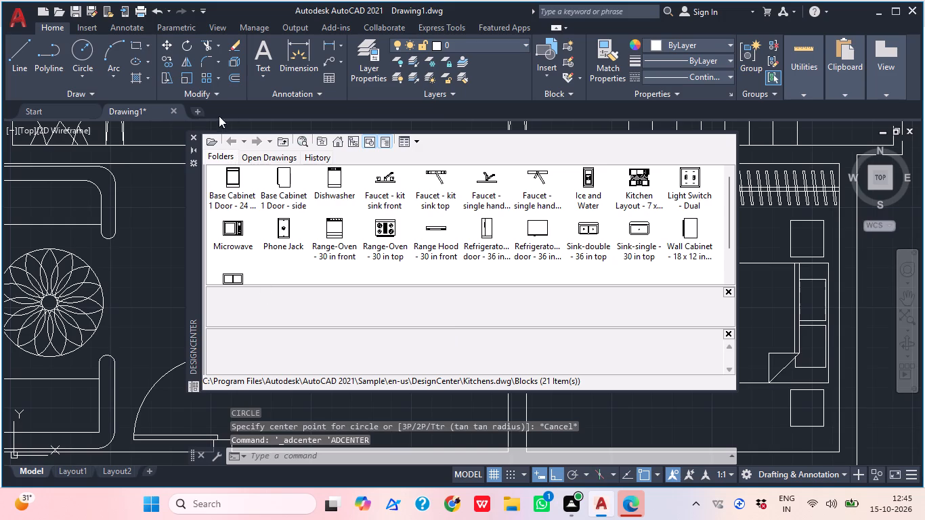
{"action": "left_click", "coordinate": [232, 137]}
{"action": "left_click", "coordinate": [211, 140]}
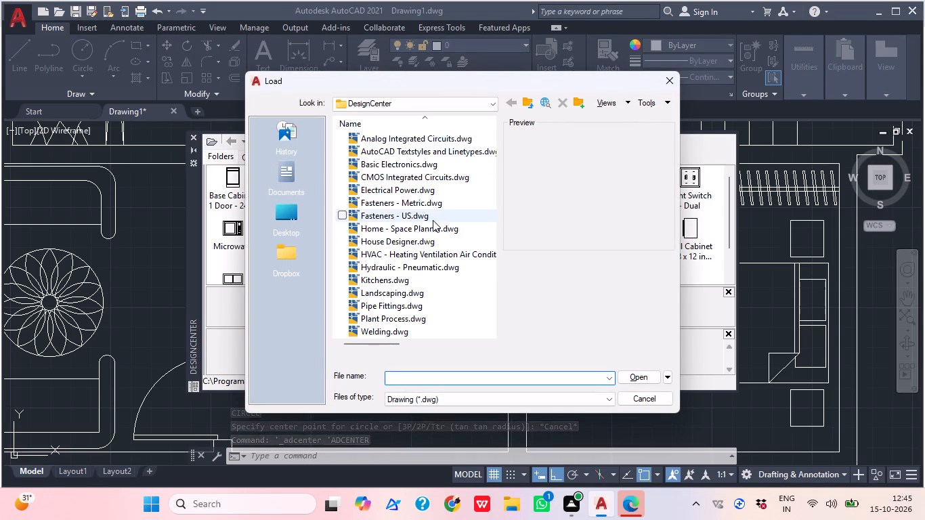
{"action": "left_click", "coordinate": [402, 242]}
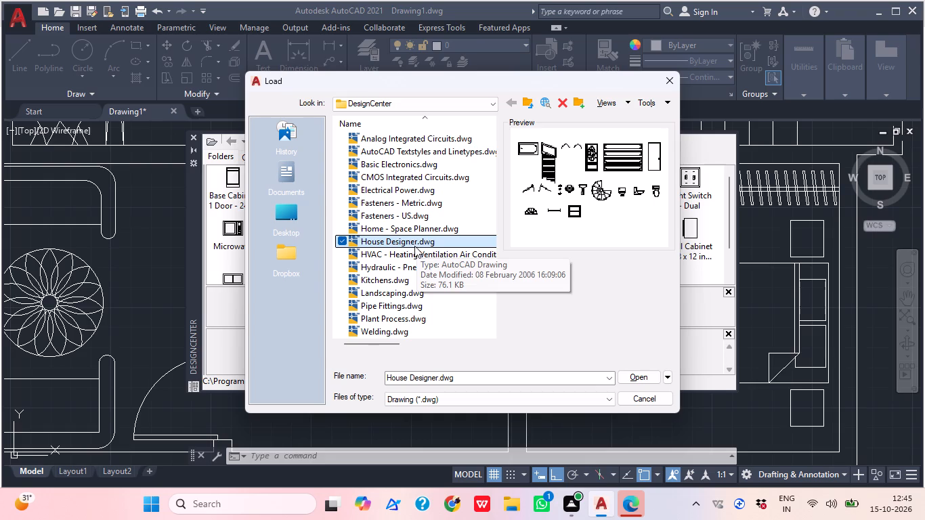
{"action": "left_click", "coordinate": [397, 232]}
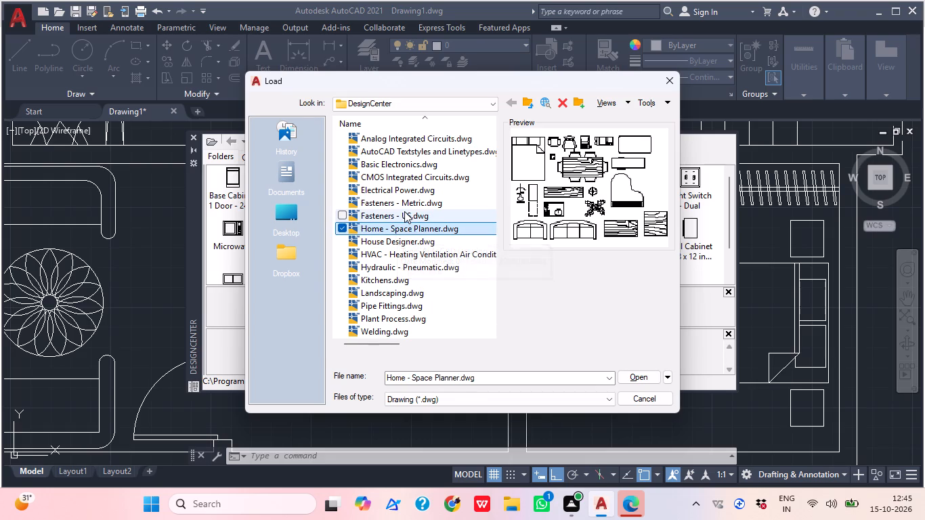
{"action": "left_click", "coordinate": [404, 211]}
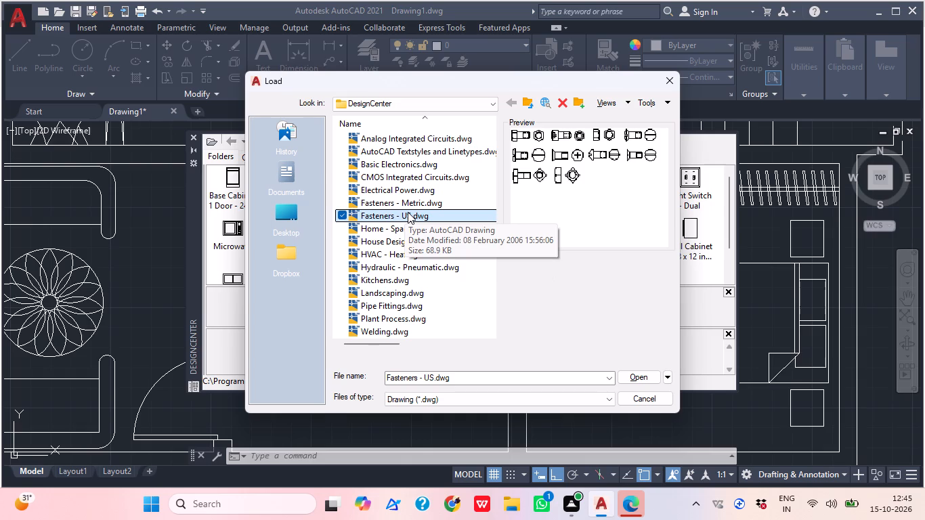
{"action": "left_click", "coordinate": [400, 204]}
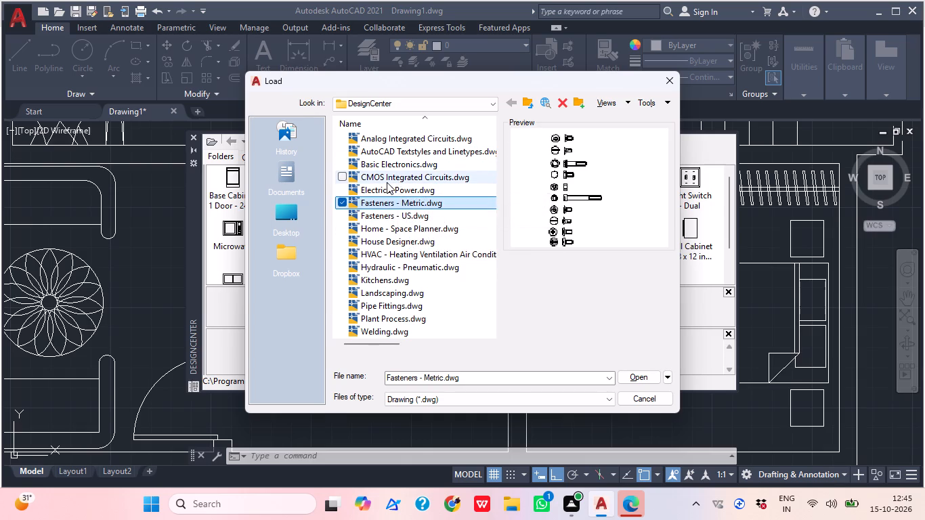
{"action": "left_click", "coordinate": [387, 182]}
{"action": "left_click", "coordinate": [406, 274]}
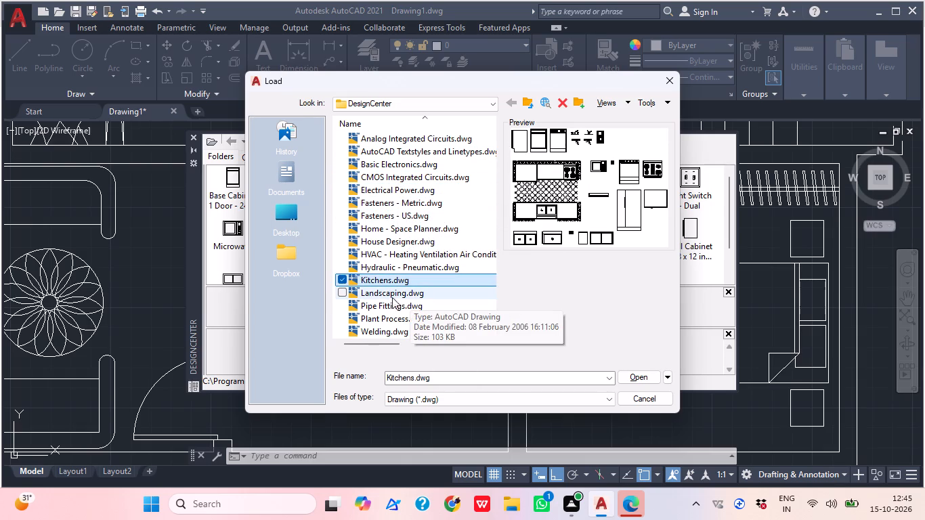
{"action": "left_click", "coordinate": [397, 271]}
{"action": "left_click", "coordinate": [391, 257]}
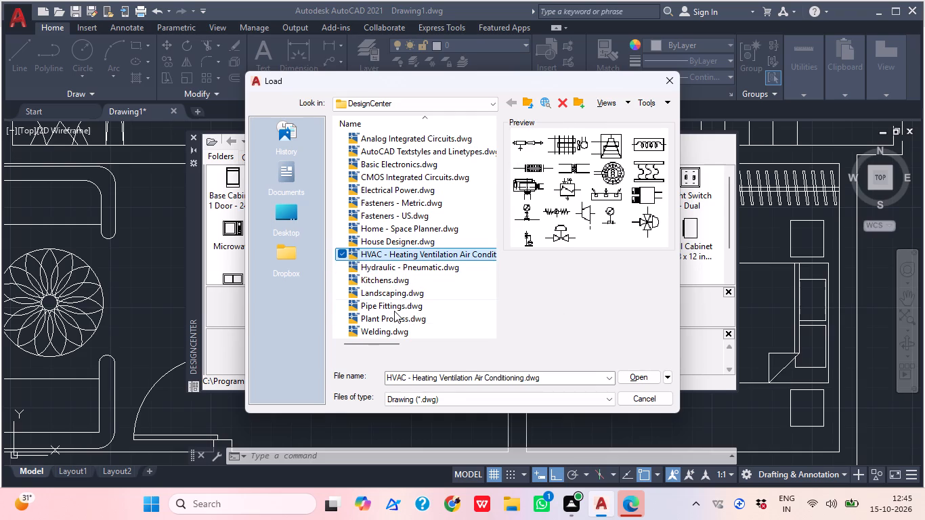
{"action": "left_click", "coordinate": [391, 321]}
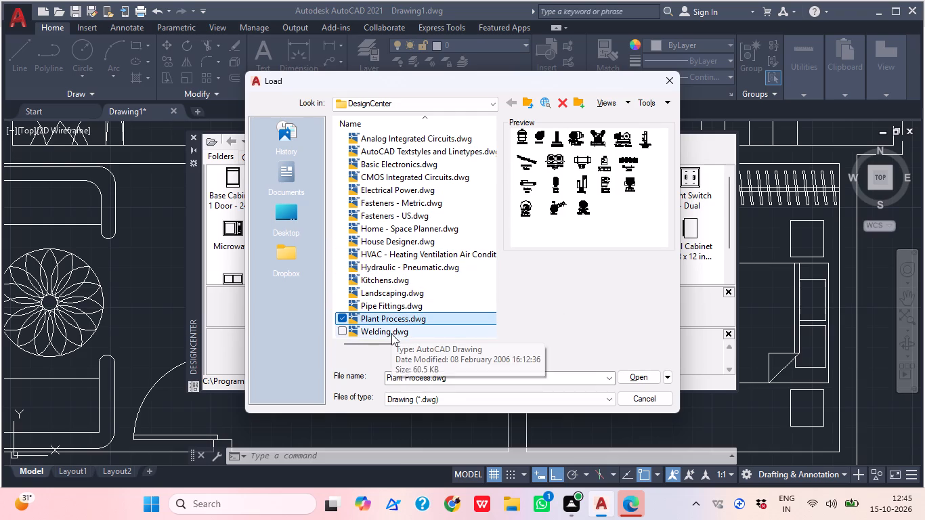
{"action": "left_click", "coordinate": [391, 334]}
{"action": "left_click", "coordinate": [386, 309]}
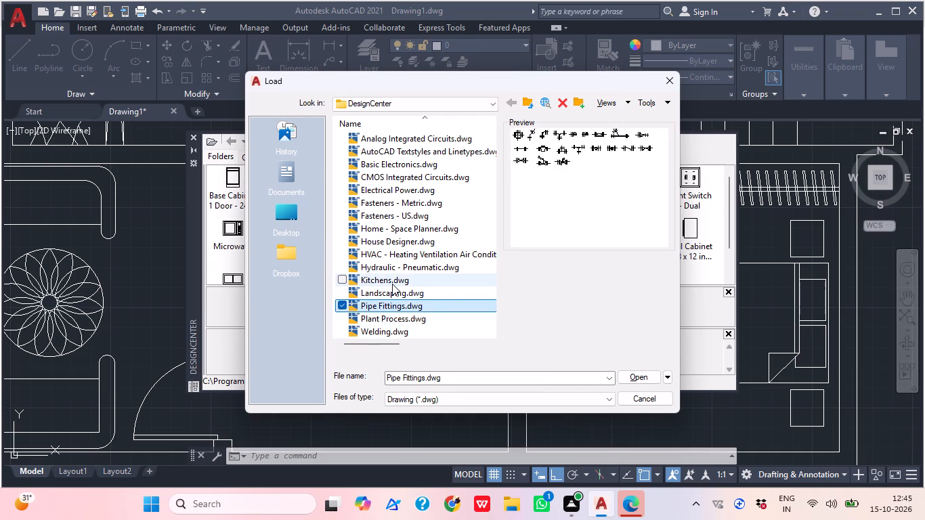
{"action": "left_click", "coordinate": [392, 295]}
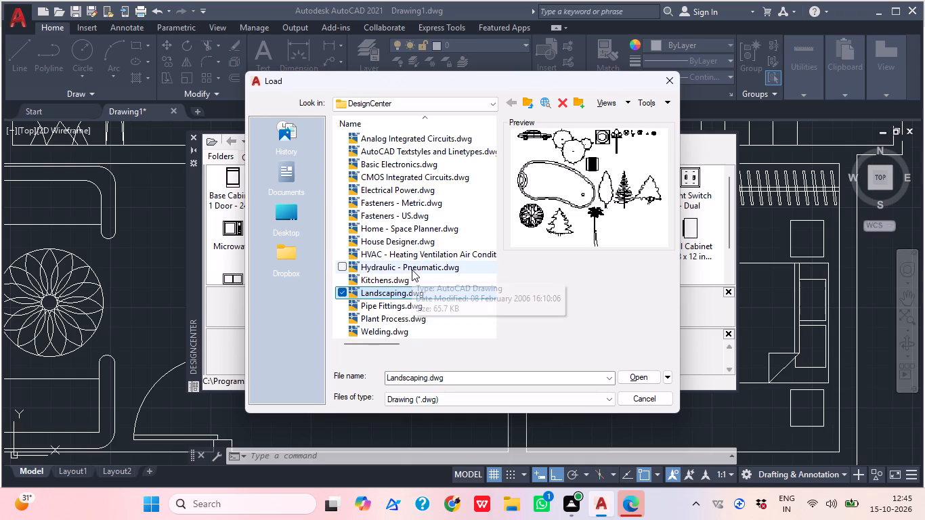
{"action": "left_click", "coordinate": [411, 269]}
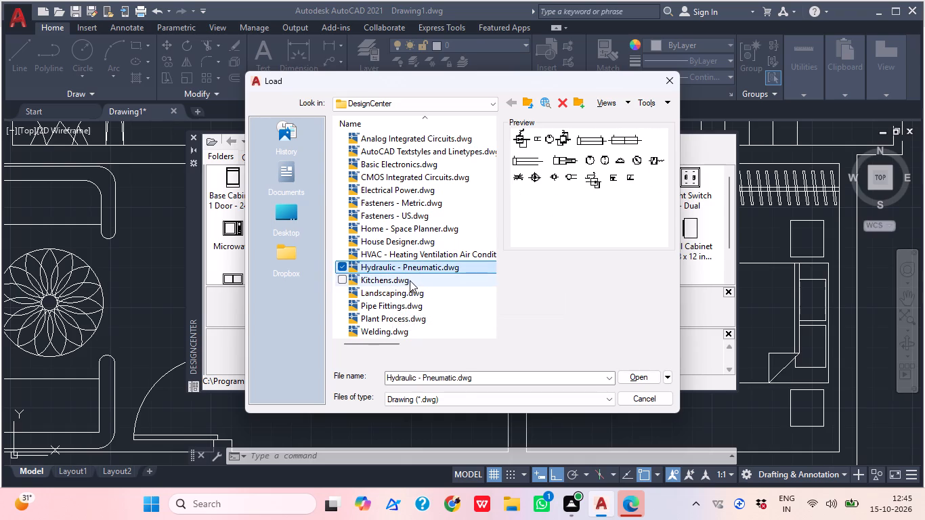
{"action": "left_click", "coordinate": [410, 280]}
{"action": "left_click", "coordinate": [398, 137]}
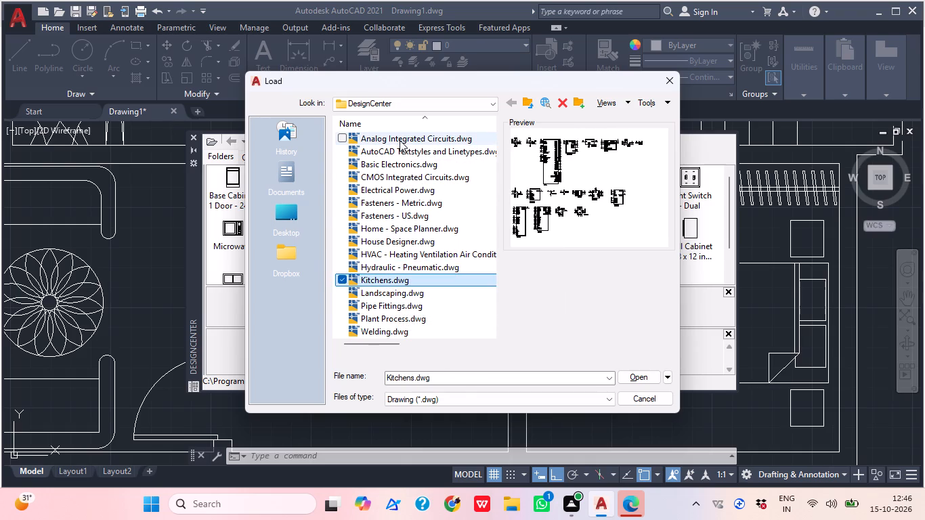
{"action": "left_click", "coordinate": [397, 153]}
{"action": "left_click", "coordinate": [397, 163]}
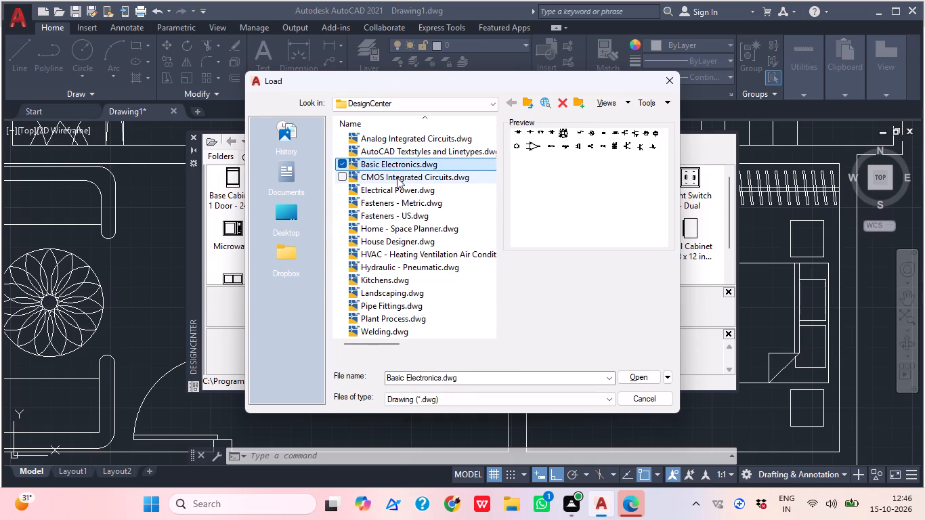
{"action": "left_click", "coordinate": [396, 181]}
{"action": "left_click", "coordinate": [395, 191]}
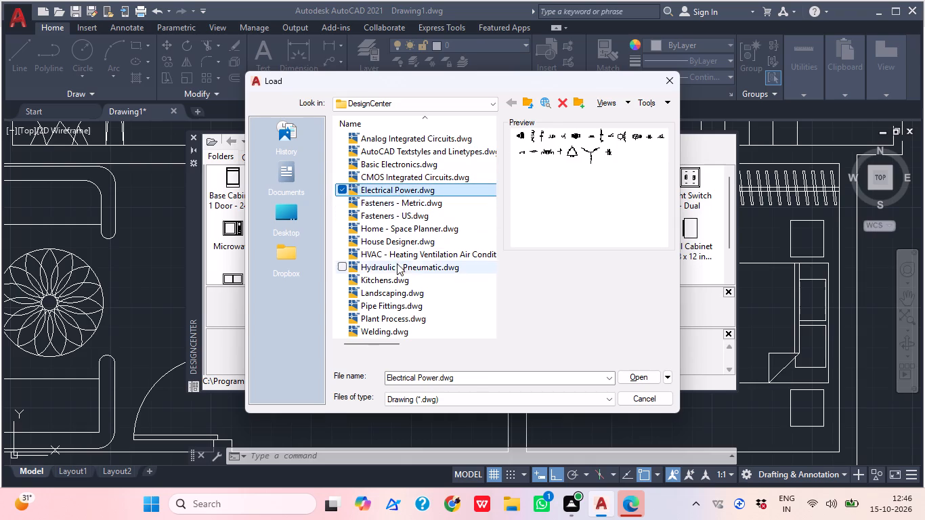
{"action": "left_click", "coordinate": [391, 243]}
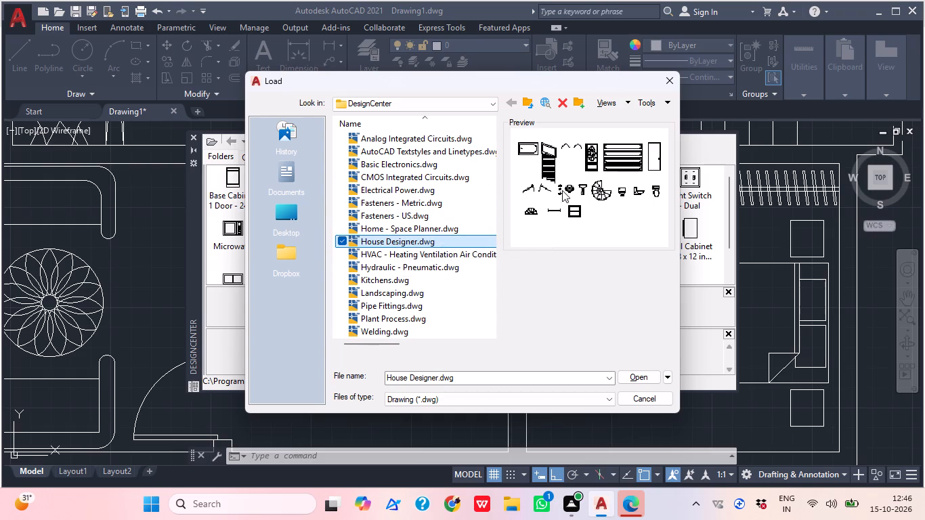
Load Home - Space Planner.dwg into DesignCenter and show its blocks.
{"action": "left_click", "coordinate": [460, 227]}
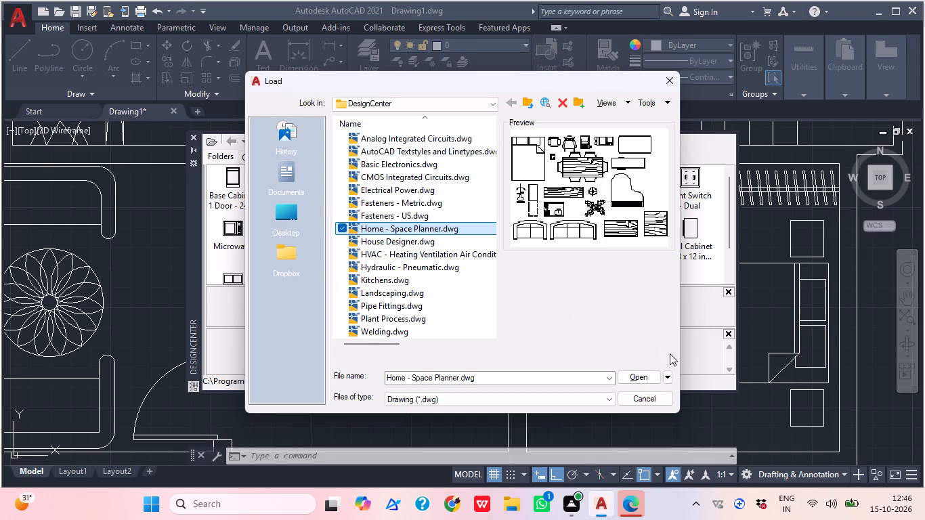
{"action": "left_click", "coordinate": [641, 380]}
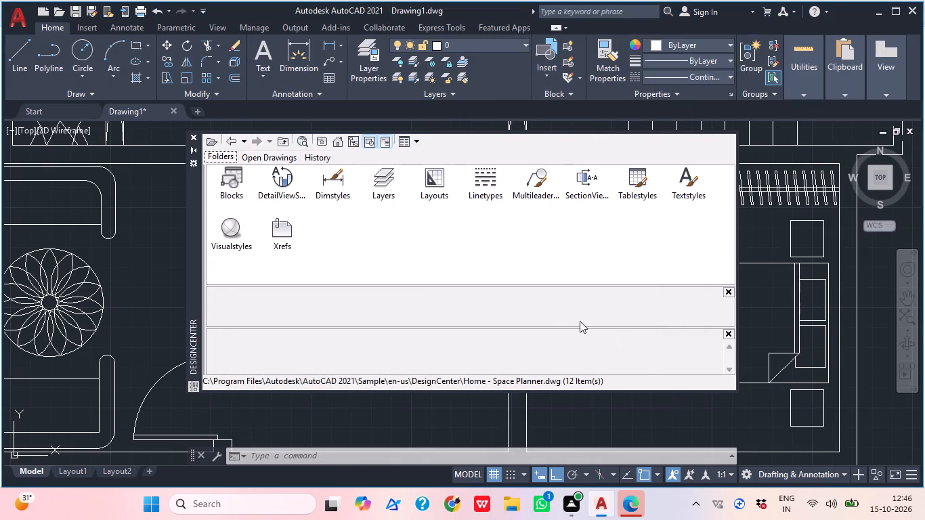
{"action": "left_click", "coordinate": [232, 171]}
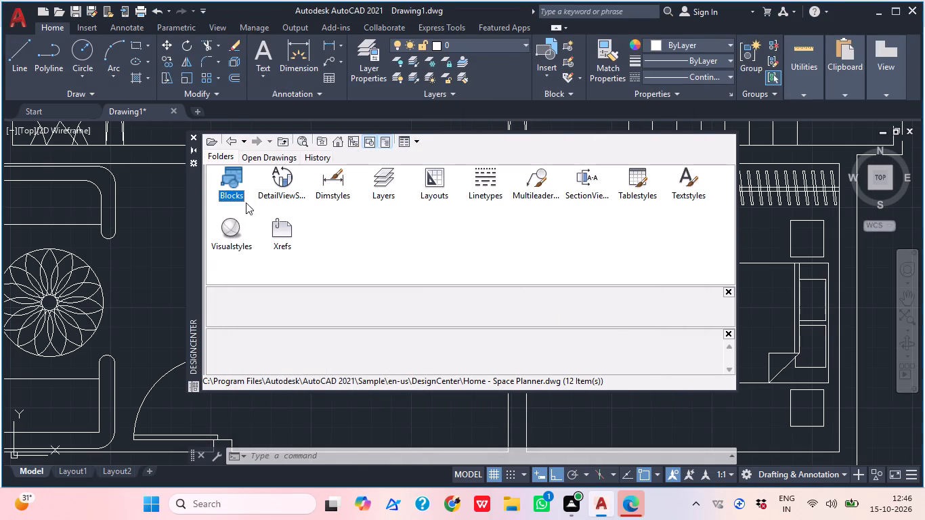
{"action": "double_click", "coordinate": [238, 179]}
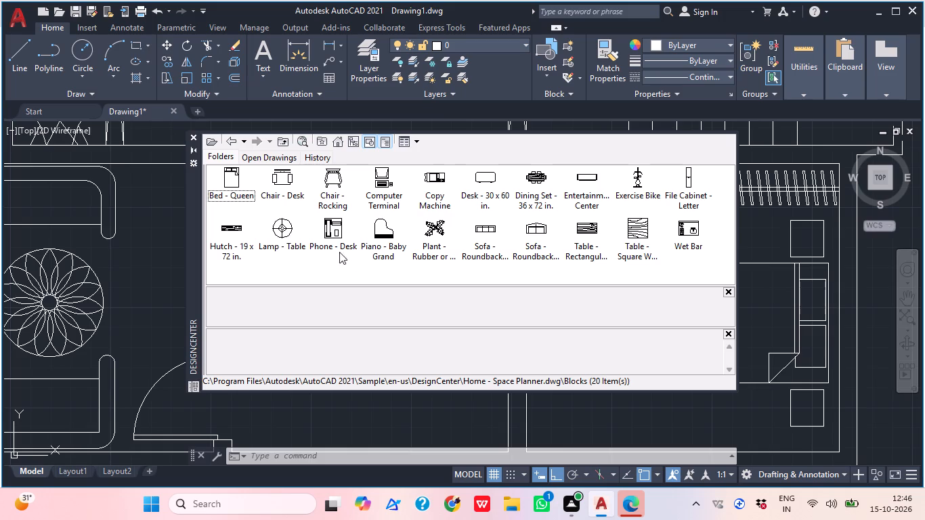
Insert the Plant - Rubber or Philodendron block in the empty middle room, near its lower corner beside the bedroom wall.
{"action": "middle_click_drag", "start_coordinate": [277, 253], "coordinate": [259, 350]}
{"action": "left_click_drag", "start_coordinate": [431, 236], "coordinate": [503, 257]}
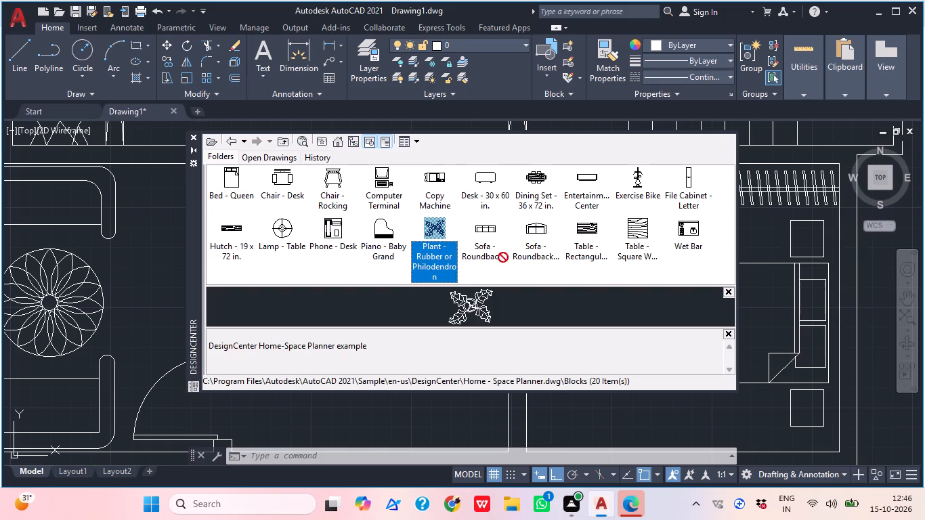
{"action": "left_click_drag", "start_coordinate": [503, 257], "coordinate": [522, 434]}
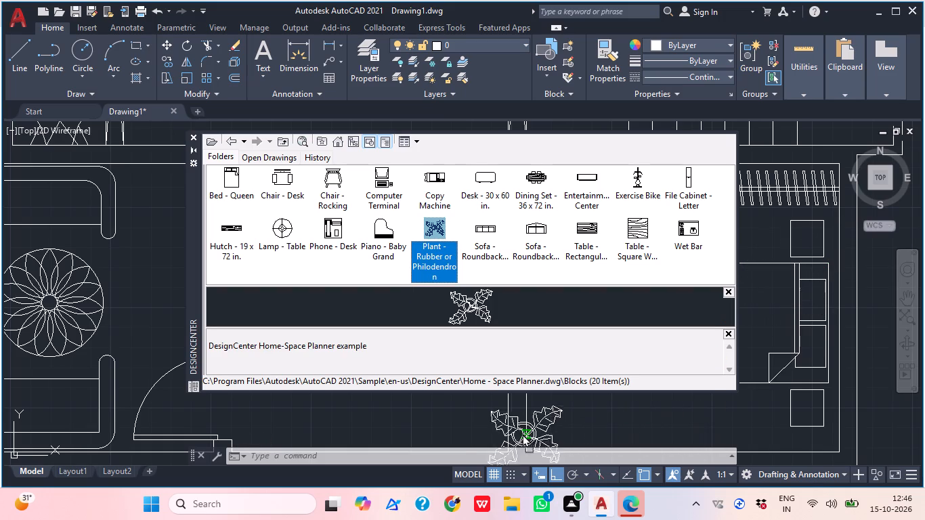
{"action": "left_click_drag", "start_coordinate": [522, 434], "coordinate": [458, 406]}
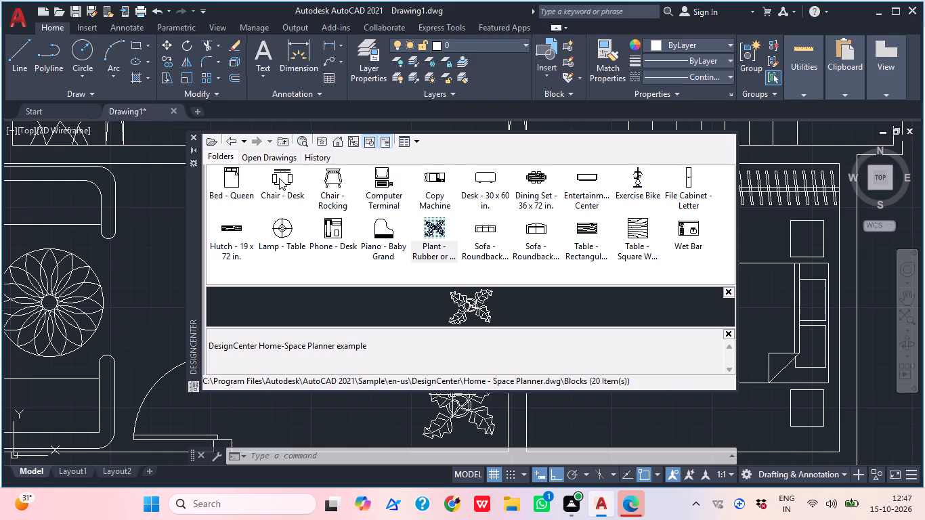
Insert the Chair - Desk block beside the plant in the middle room and close DesignCenter.
{"action": "left_click_drag", "start_coordinate": [276, 173], "coordinate": [376, 395]}
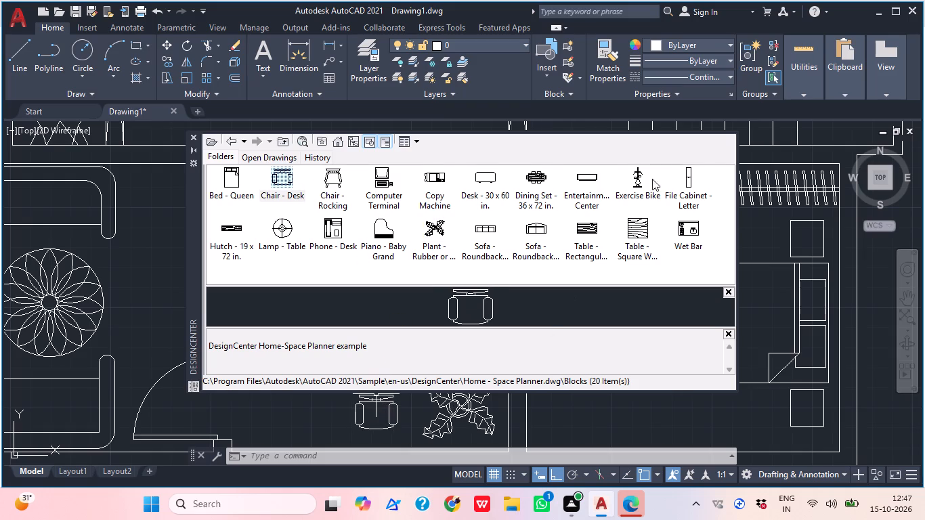
{"action": "left_click", "coordinate": [192, 133]}
Draw a circle of about 1'-2" radius in the middle room, above the plant and chair.
{"action": "scroll", "coordinate": [306, 136], "scroll_direction": "down", "scroll_amount": 2}
{"action": "middle_click_drag", "start_coordinate": [377, 204], "coordinate": [416, 211]}
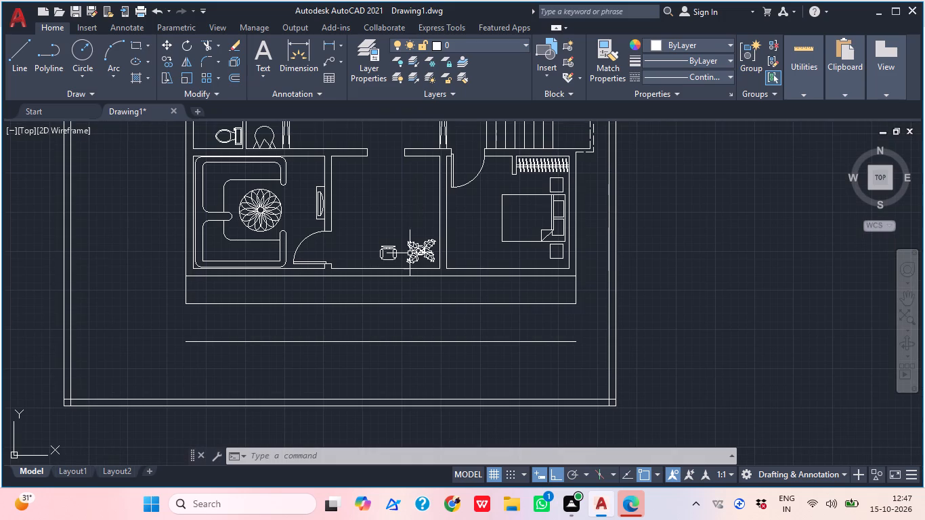
{"action": "type", "text": "C"}
{"action": "key", "text": "space"}
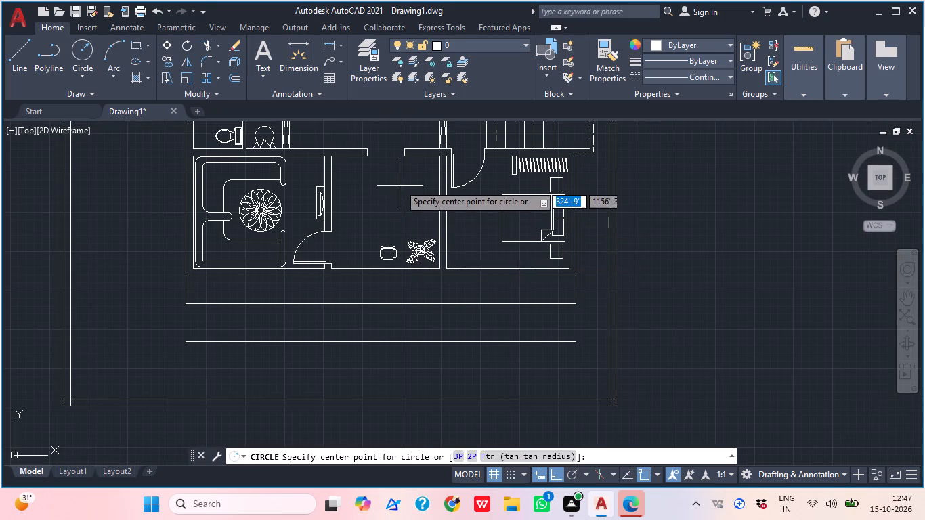
{"action": "scroll", "coordinate": [400, 177], "scroll_direction": "up", "scroll_amount": 1}
{"action": "middle_click_drag", "start_coordinate": [429, 198], "coordinate": [400, 243]}
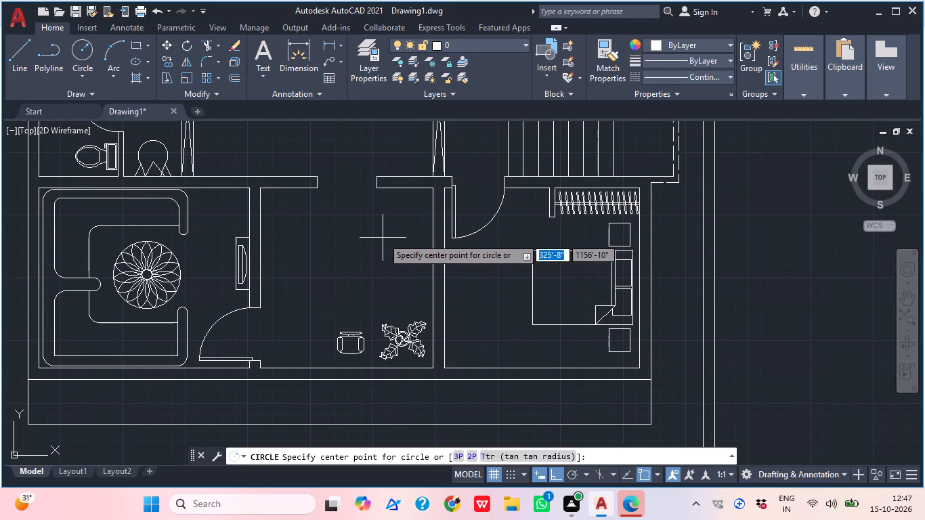
{"action": "left_click", "coordinate": [384, 251]}
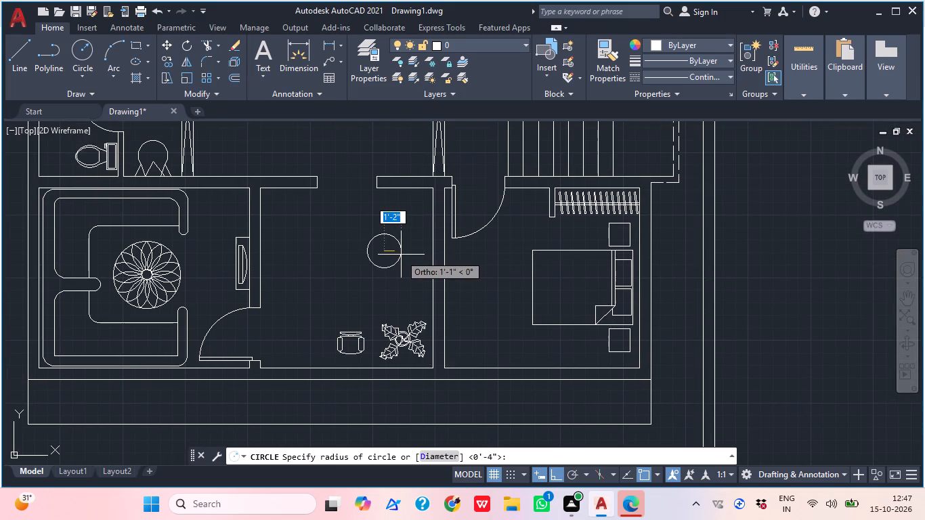
{"action": "left_click", "coordinate": [403, 259]}
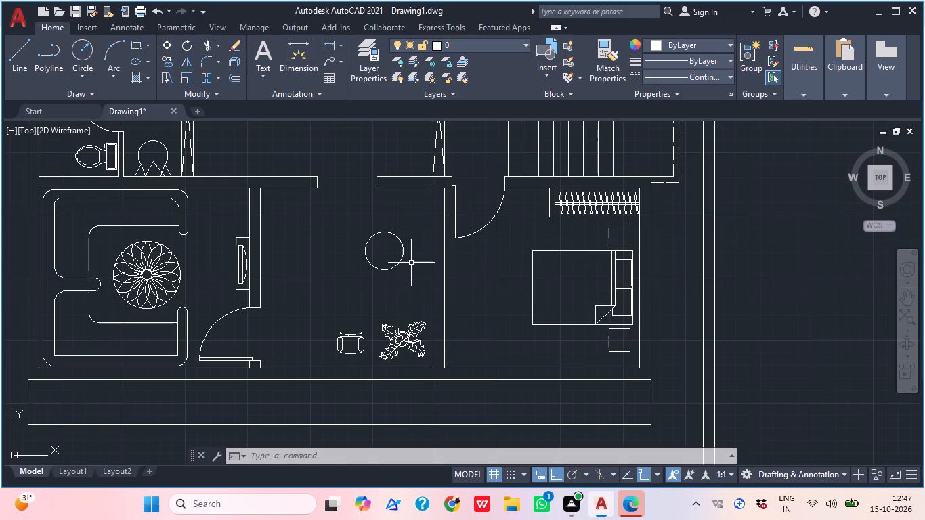
Move the circle about 0'-10" toward the seating area, to sit more centrally in the middle room.
{"action": "scroll", "coordinate": [411, 263], "scroll_direction": "up", "scroll_amount": 1}
{"action": "left_click_drag", "start_coordinate": [412, 286], "coordinate": [405, 293]}
{"action": "left_click", "coordinate": [366, 275]}
{"action": "type", "text": "M"}
{"action": "key", "text": "space"}
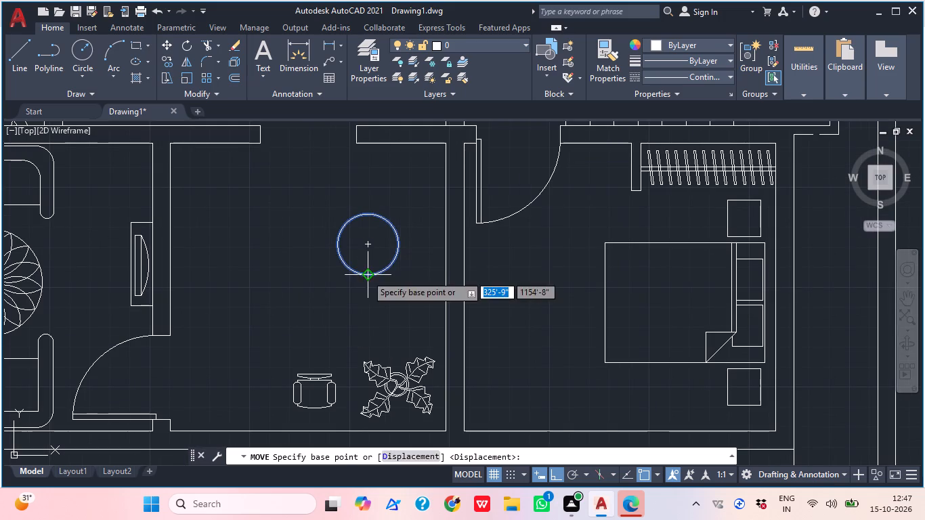
{"action": "left_click", "coordinate": [366, 271]}
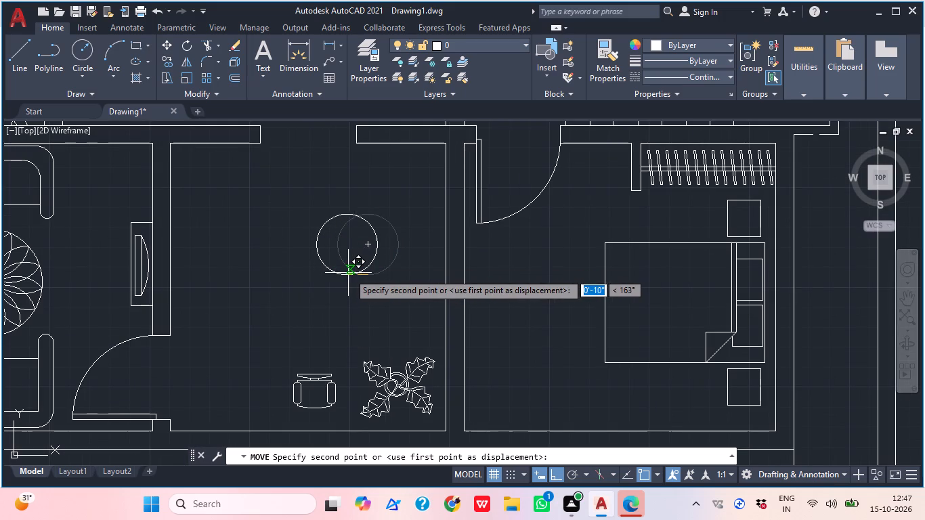
{"action": "left_click", "coordinate": [348, 273]}
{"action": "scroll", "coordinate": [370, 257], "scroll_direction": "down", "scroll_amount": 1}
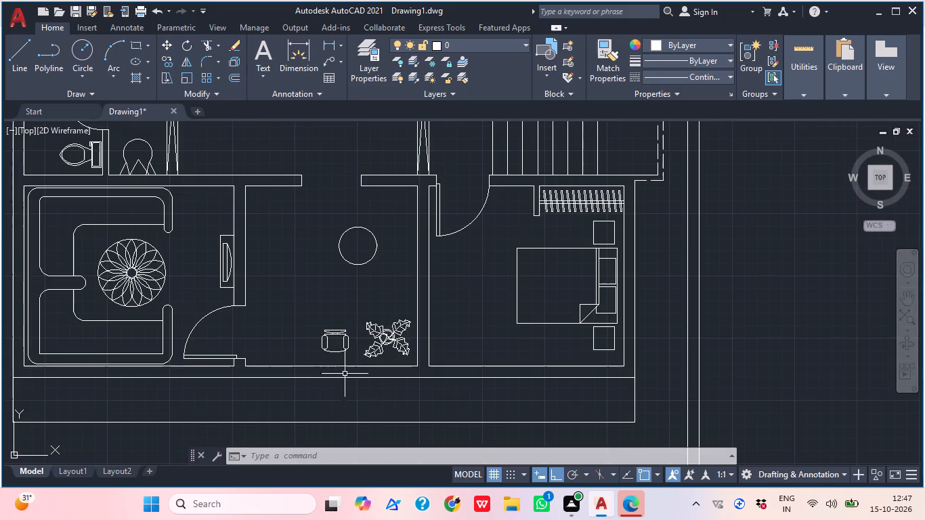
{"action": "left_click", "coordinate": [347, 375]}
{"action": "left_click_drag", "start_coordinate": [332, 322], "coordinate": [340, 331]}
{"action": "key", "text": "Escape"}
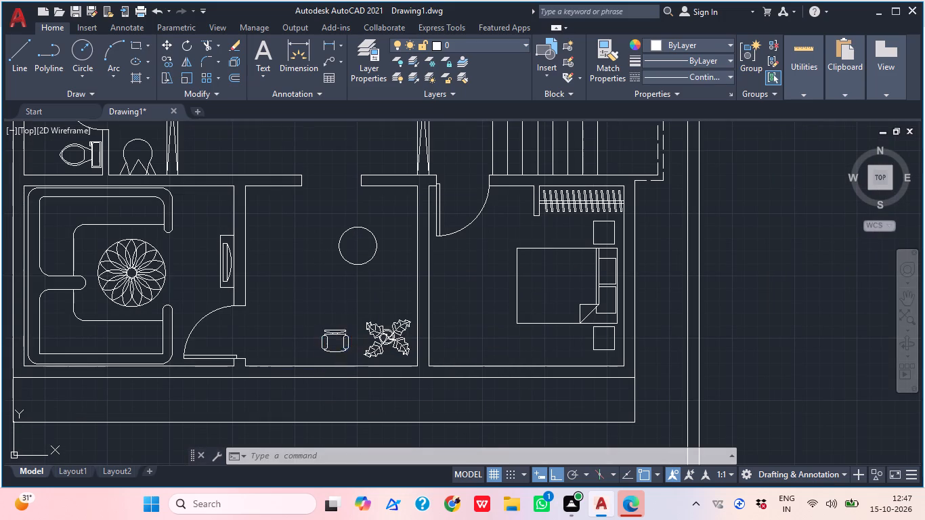
Move the desk chair from the lower part of the middle room to directly above the circle, with Ortho off.
{"action": "left_click", "coordinate": [346, 347]}
{"action": "type", "text": "M"}
{"action": "key", "text": "space"}
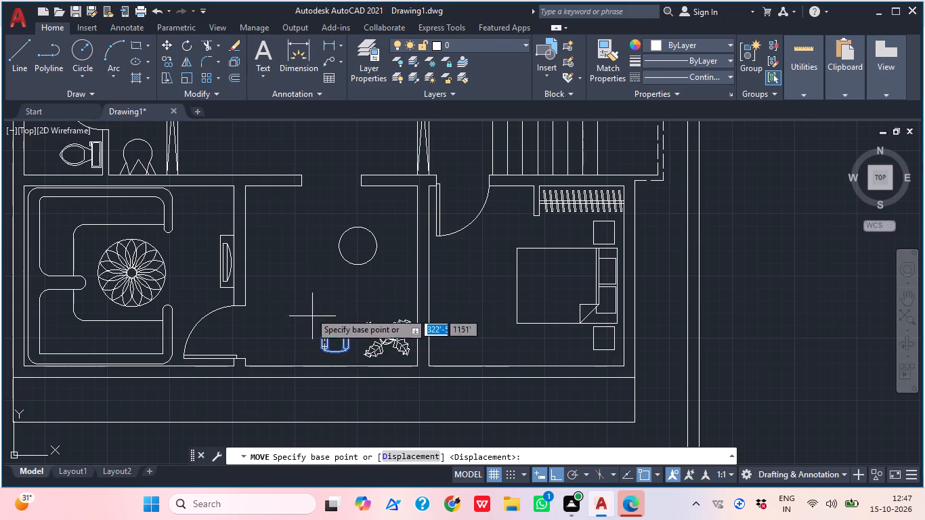
{"action": "left_click", "coordinate": [335, 332]}
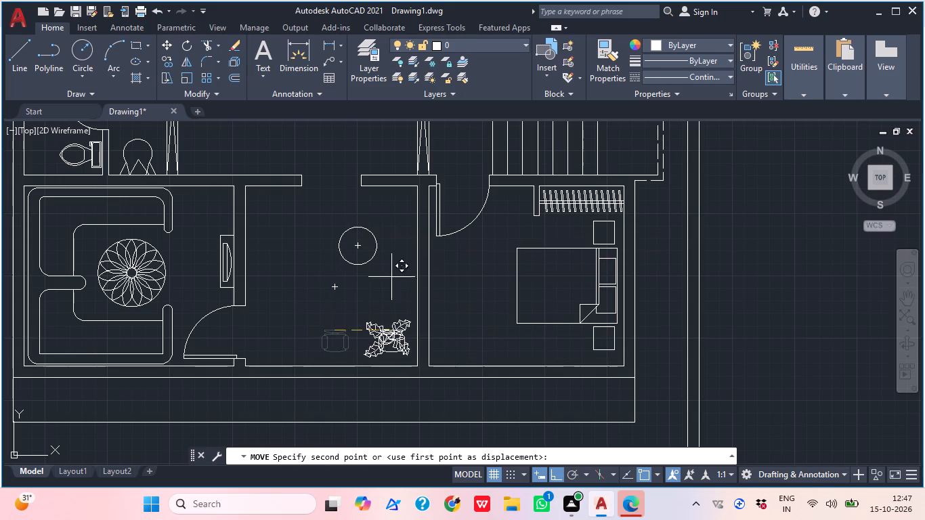
{"action": "left_click", "coordinate": [553, 474]}
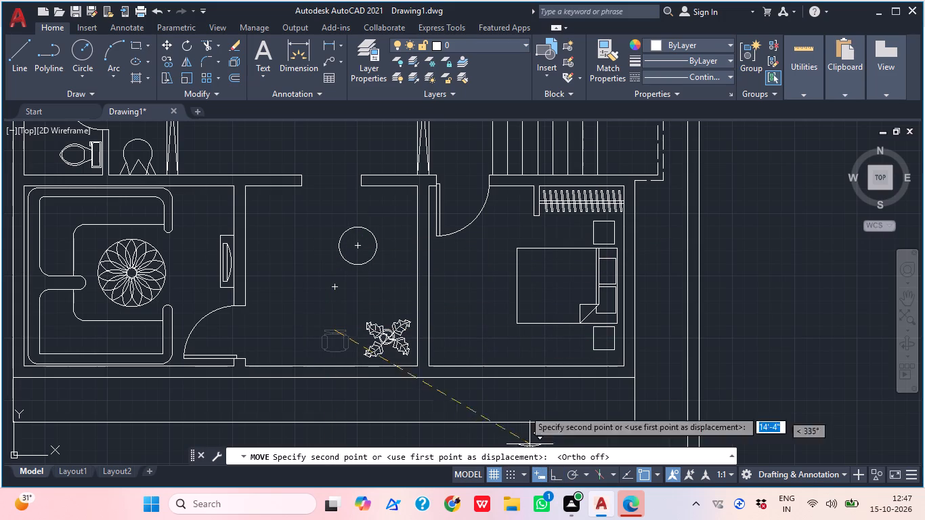
{"action": "scroll", "coordinate": [363, 196], "scroll_direction": "up", "scroll_amount": 1}
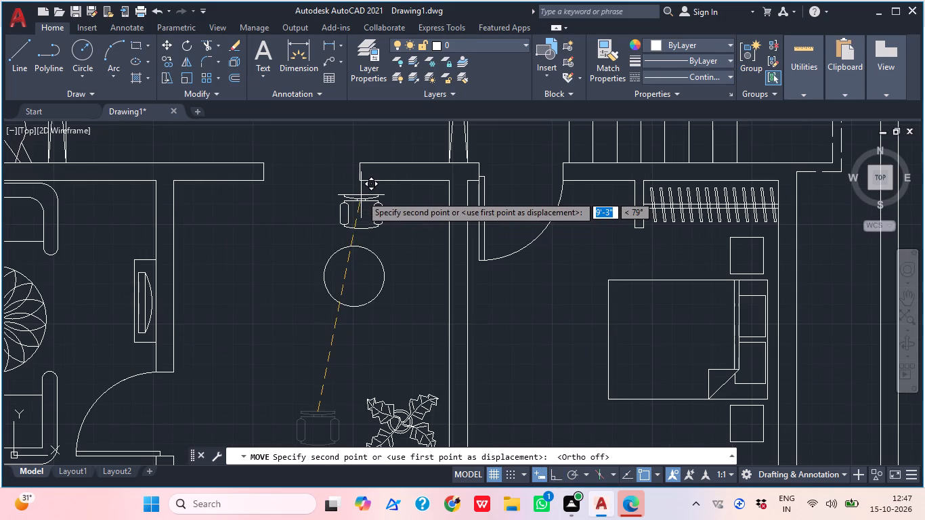
{"action": "left_click", "coordinate": [353, 201]}
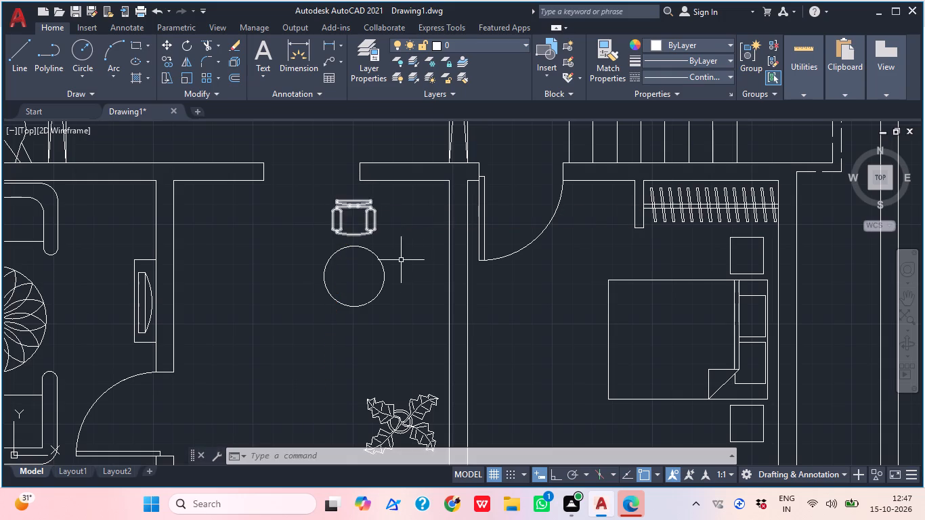
Scale the table circle down about its centre to a radius of about 1'-1".
{"action": "key", "text": "Escape"}
{"action": "left_click", "coordinate": [393, 272]}
{"action": "left_click", "coordinate": [372, 270]}
{"action": "type", "text": "SC"}
{"action": "key", "text": "space"}
{"action": "left_click", "coordinate": [356, 280]}
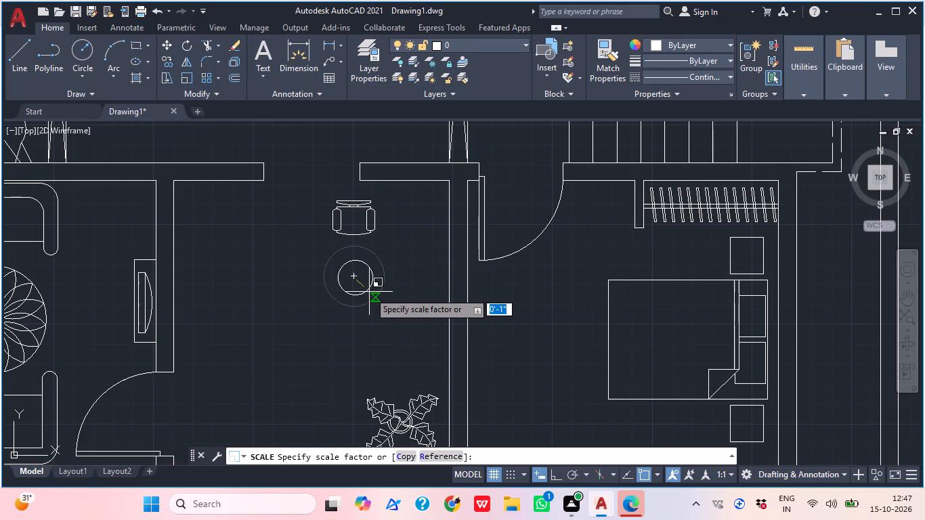
{"action": "left_click", "coordinate": [371, 292]}
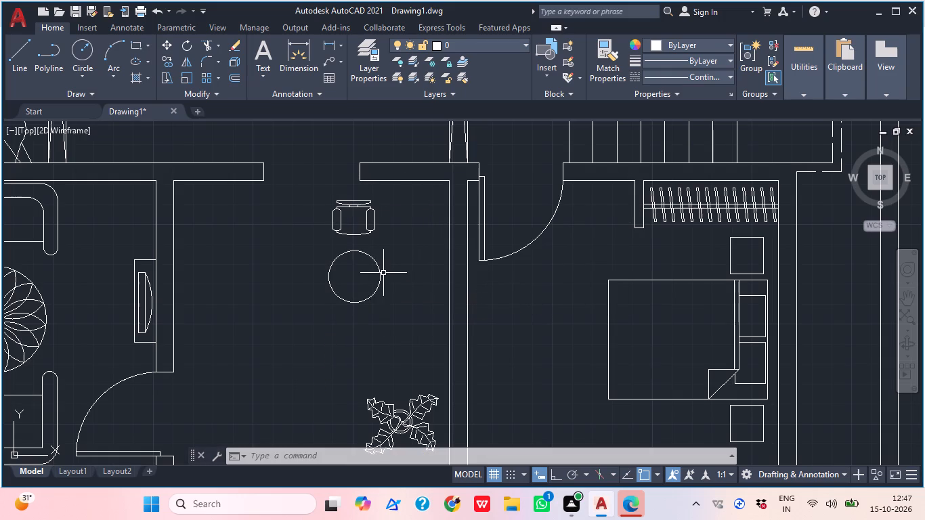
Scale the table circle down again about its centre, making it narrower than the desk chair.
{"action": "left_click", "coordinate": [385, 277]}
{"action": "left_click", "coordinate": [370, 277]}
{"action": "key", "text": "s"}
{"action": "key", "text": "c"}
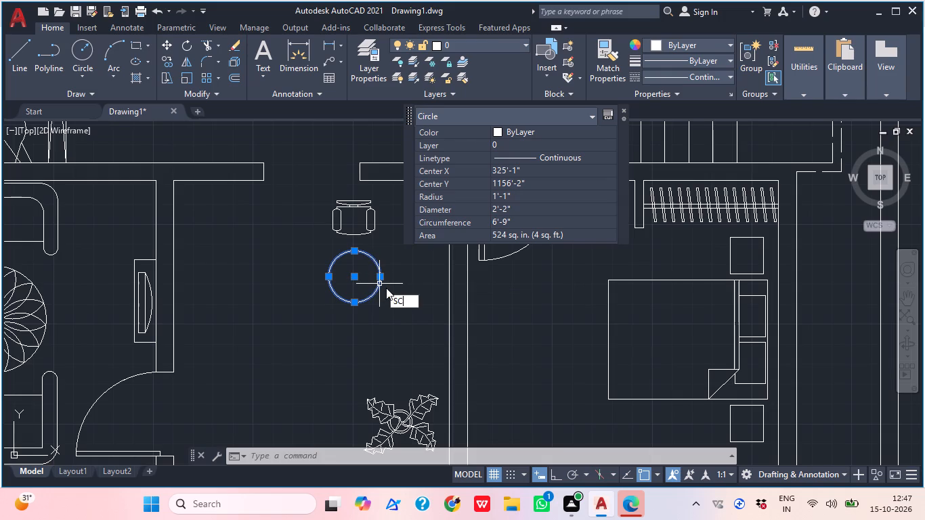
{"action": "key", "text": "space"}
{"action": "left_click", "coordinate": [355, 280]}
{"action": "scroll", "coordinate": [362, 278], "scroll_direction": "up", "scroll_amount": 2}
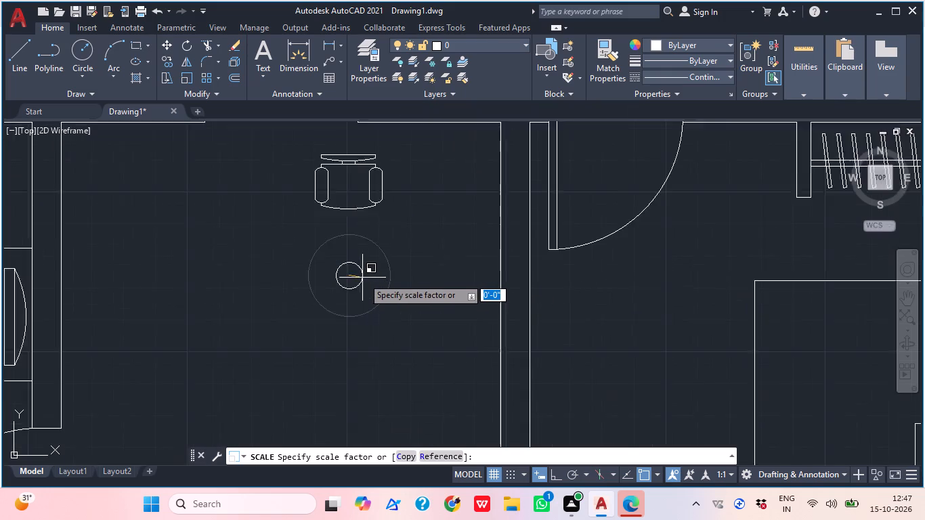
{"action": "left_click", "coordinate": [379, 286]}
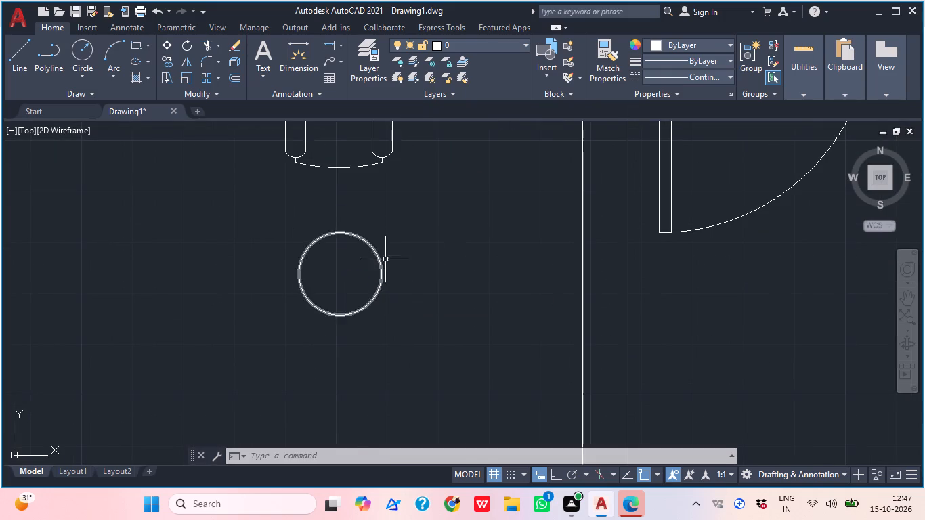
Move the desk chair straight down toward the table circle, leaving only a small gap between them.
{"action": "scroll", "coordinate": [389, 253], "scroll_direction": "down", "scroll_amount": 2}
{"action": "left_click", "coordinate": [403, 214]}
{"action": "left_click", "coordinate": [377, 207]}
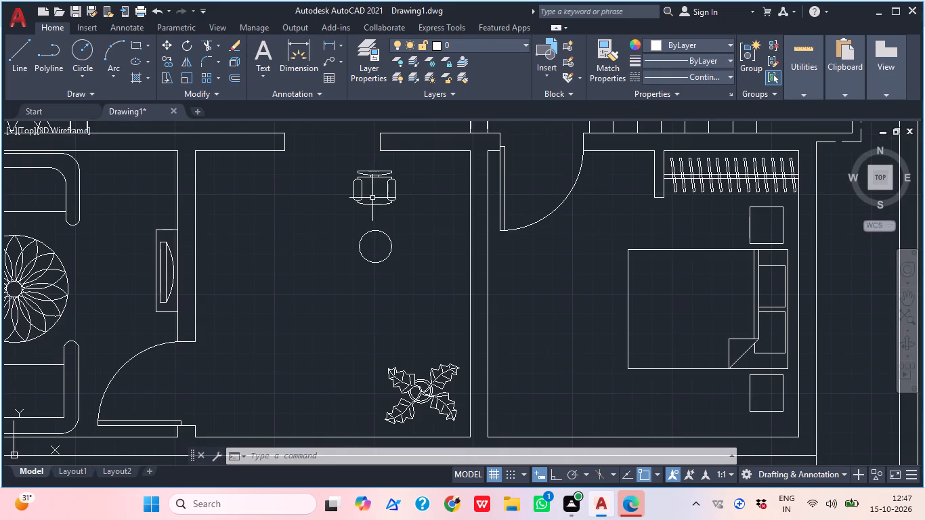
{"action": "left_click", "coordinate": [361, 191]}
{"action": "type", "text": "M"}
{"action": "key", "text": "space"}
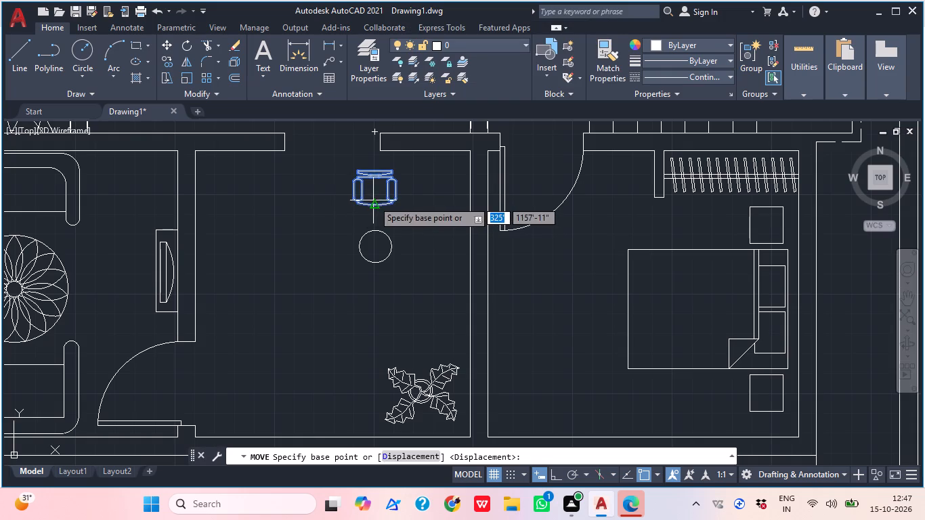
{"action": "left_click", "coordinate": [373, 200]}
{"action": "left_click", "coordinate": [372, 222]}
Delete the plant block from the lower corner of the middle room.
{"action": "left_click", "coordinate": [419, 370]}
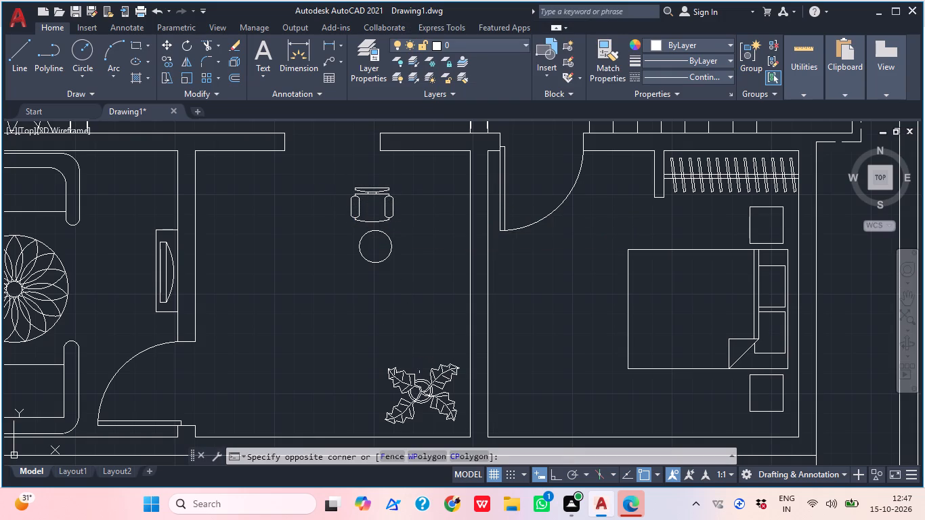
{"action": "left_click", "coordinate": [409, 396]}
{"action": "key", "text": "Delete"}
Move the desk chair slightly so it is centred above the table circle with a small clearance.
{"action": "scroll", "coordinate": [379, 232], "scroll_direction": "up", "scroll_amount": 1}
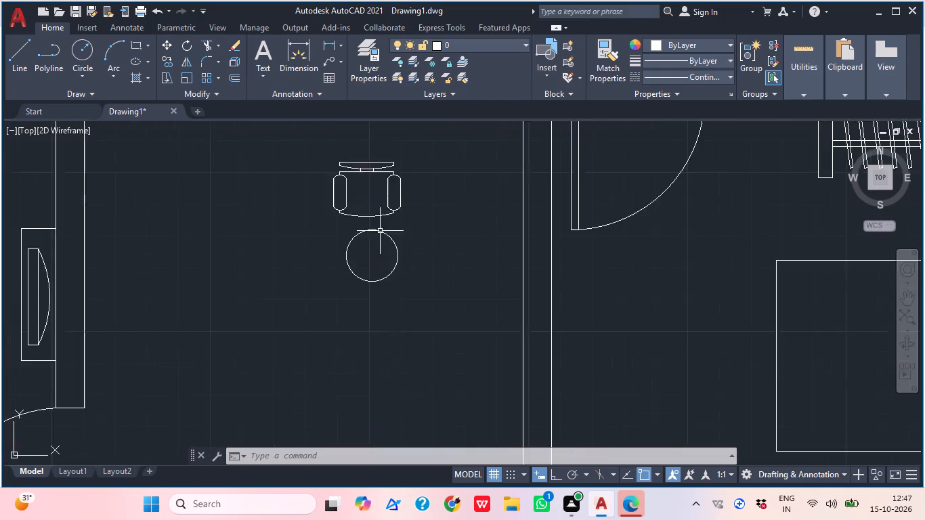
{"action": "scroll", "coordinate": [381, 231], "scroll_direction": "up", "scroll_amount": 1}
{"action": "left_click", "coordinate": [433, 230]}
{"action": "left_click", "coordinate": [397, 195]}
{"action": "key", "text": "m"}
{"action": "key", "text": "space"}
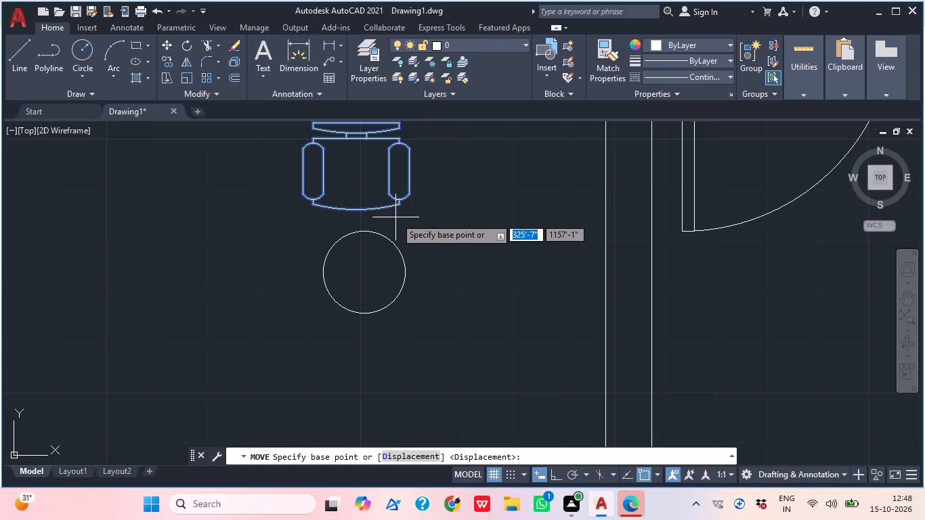
{"action": "scroll", "coordinate": [377, 213], "scroll_direction": "up", "scroll_amount": 1}
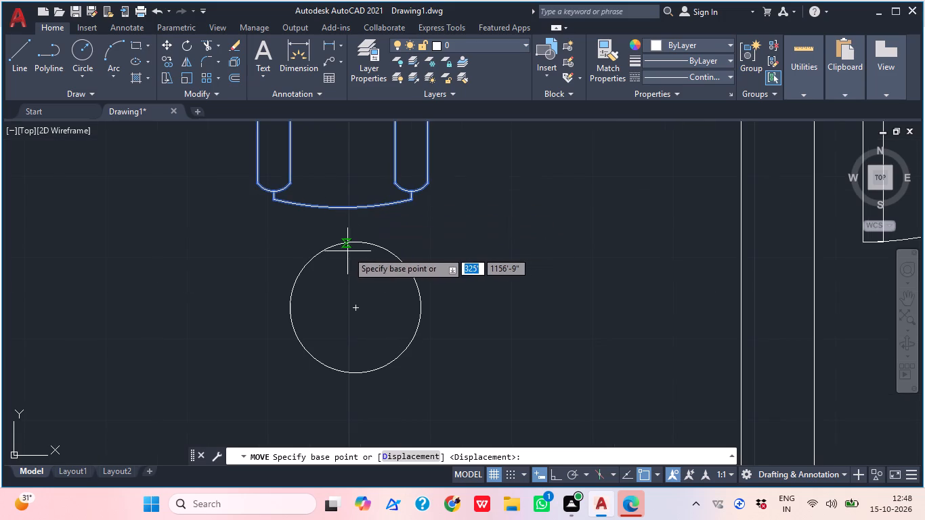
{"action": "left_click", "coordinate": [337, 207]}
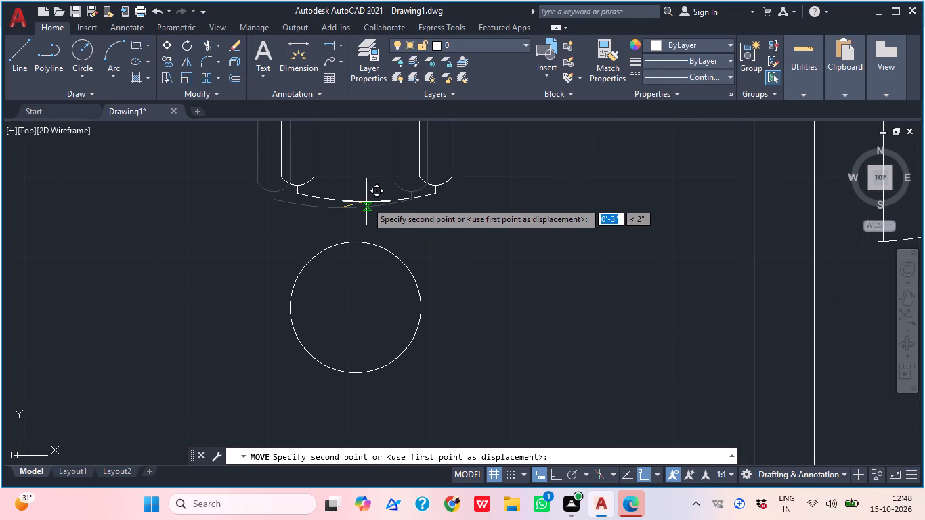
{"action": "scroll", "coordinate": [366, 202], "scroll_direction": "down", "scroll_amount": 2}
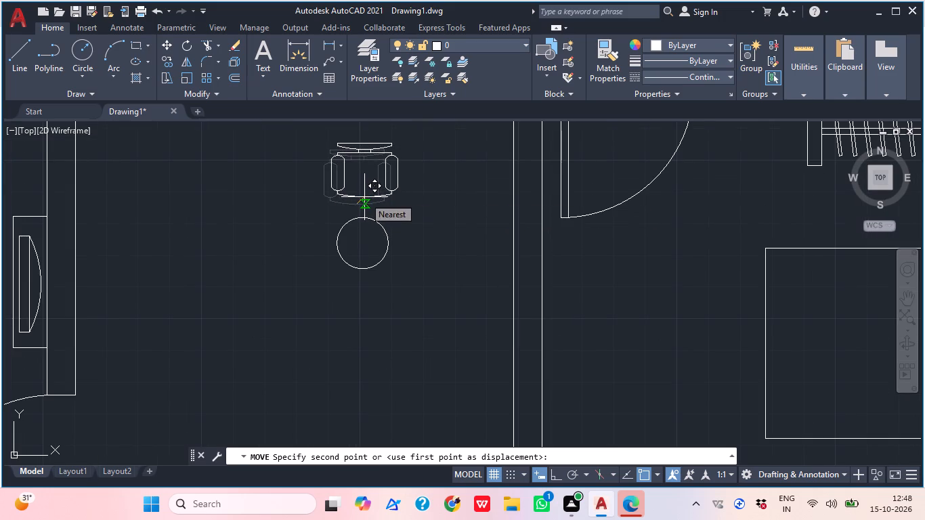
{"action": "left_click", "coordinate": [364, 197]}
Create a polar array of the desk chair around the centre of the table circle.
{"action": "scroll", "coordinate": [396, 179], "scroll_direction": "down", "scroll_amount": 2}
{"action": "middle_click_drag", "start_coordinate": [406, 199], "coordinate": [399, 240]}
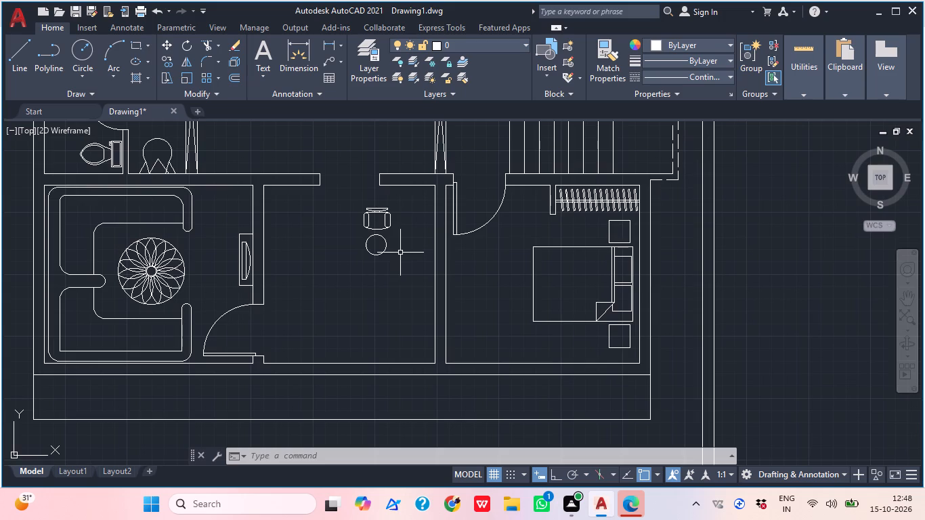
{"action": "scroll", "coordinate": [418, 205], "scroll_direction": "up", "scroll_amount": 1}
{"action": "left_click", "coordinate": [370, 240]}
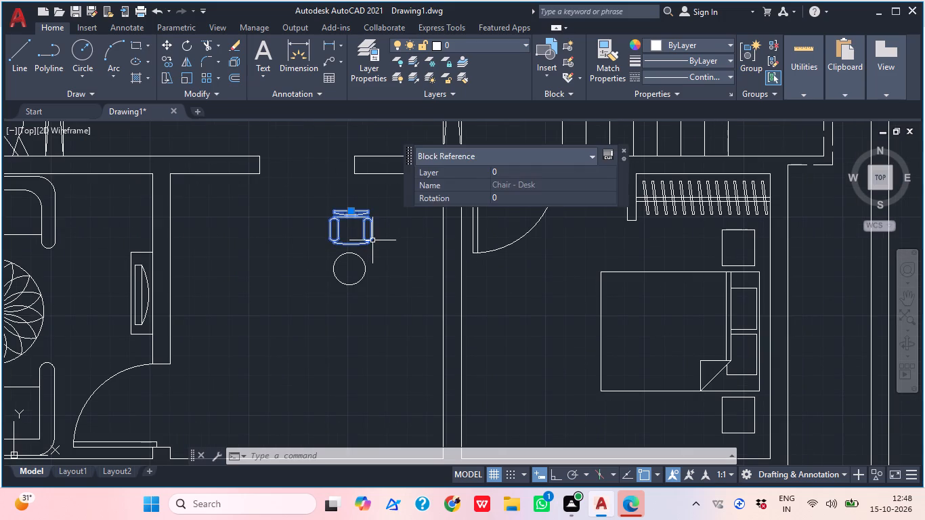
{"action": "type", "text": "AR"}
{"action": "key", "text": "space"}
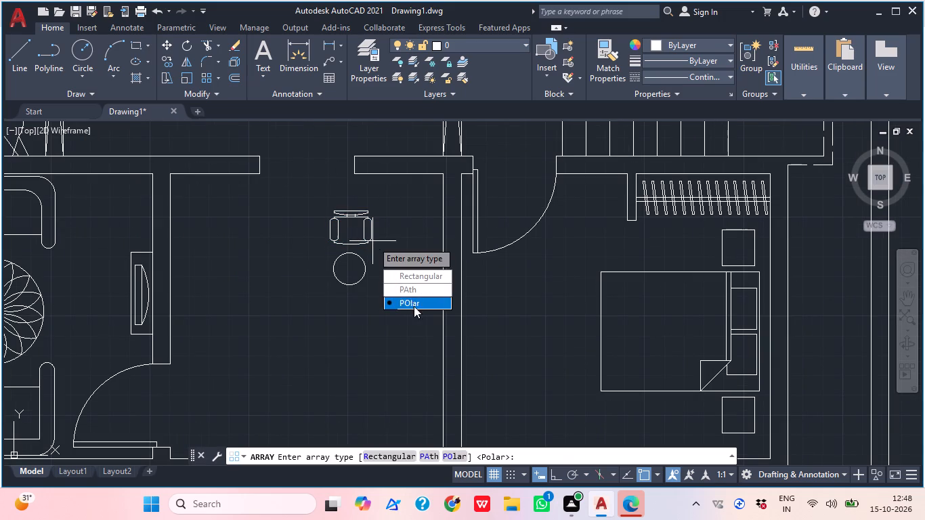
{"action": "left_click_drag", "start_coordinate": [415, 307], "coordinate": [372, 241]}
{"action": "left_click", "coordinate": [353, 268]}
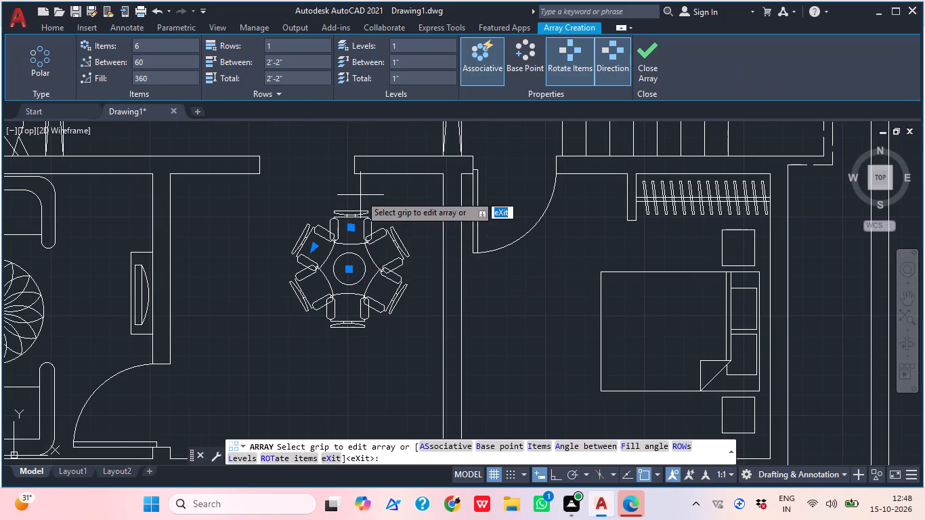
Set the polar chair array to 4 items around the table and finish the array.
{"action": "left_click", "coordinate": [188, 42]}
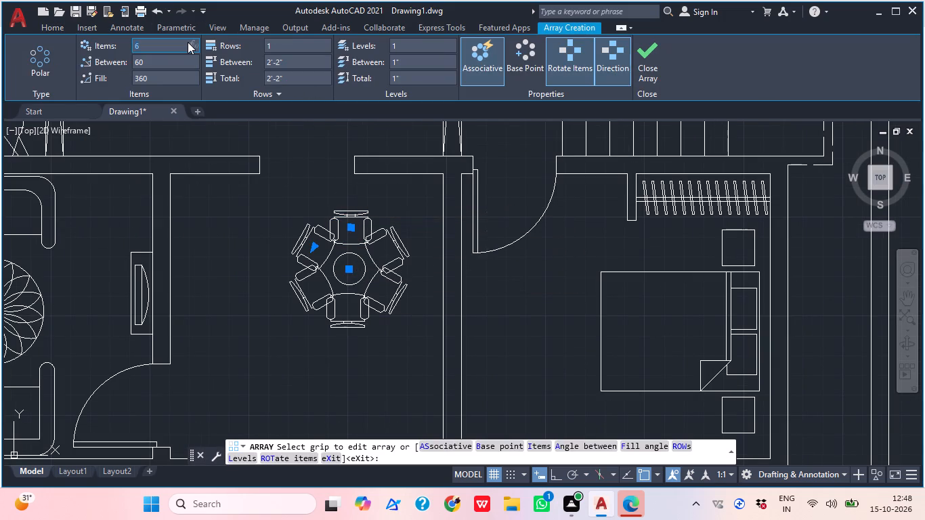
{"action": "key", "text": "4"}
{"action": "key", "text": "Return"}
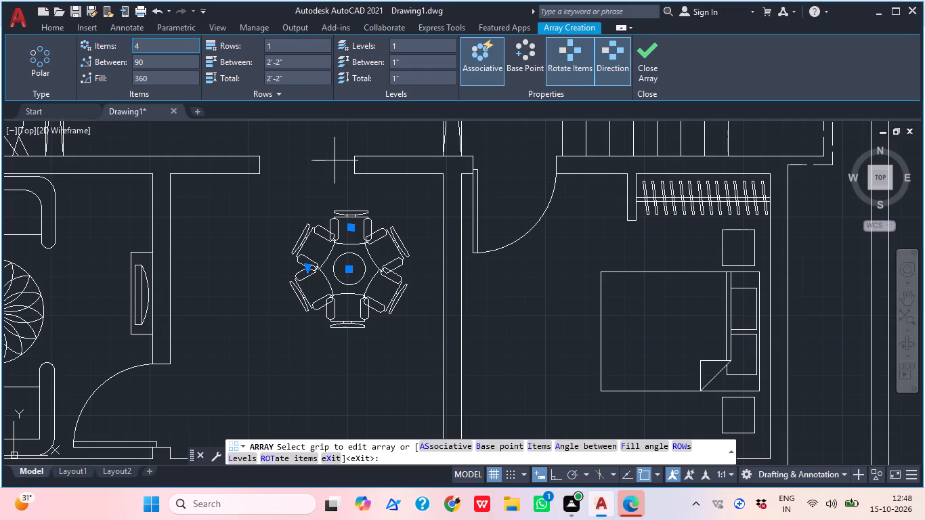
{"action": "scroll", "coordinate": [249, 127], "scroll_direction": "down", "scroll_amount": 1}
{"action": "middle_click_drag", "start_coordinate": [347, 243], "coordinate": [352, 248]}
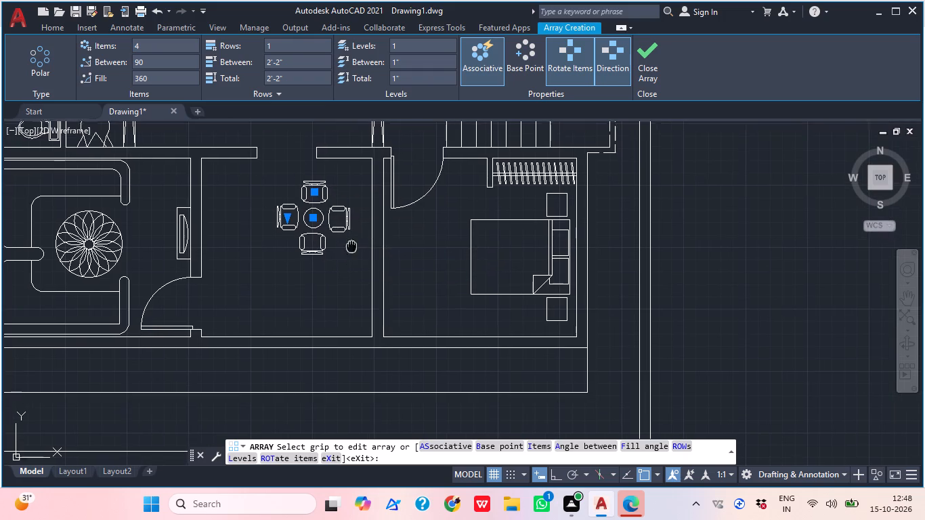
{"action": "middle_click_drag", "start_coordinate": [352, 248], "coordinate": [362, 254]}
{"action": "left_click", "coordinate": [360, 190]}
{"action": "key", "text": "Escape"}
Rotate the four-chair array about the table's centre so the chairs sit diagonally around it.
{"action": "scroll", "coordinate": [353, 217], "scroll_direction": "up", "scroll_amount": 2}
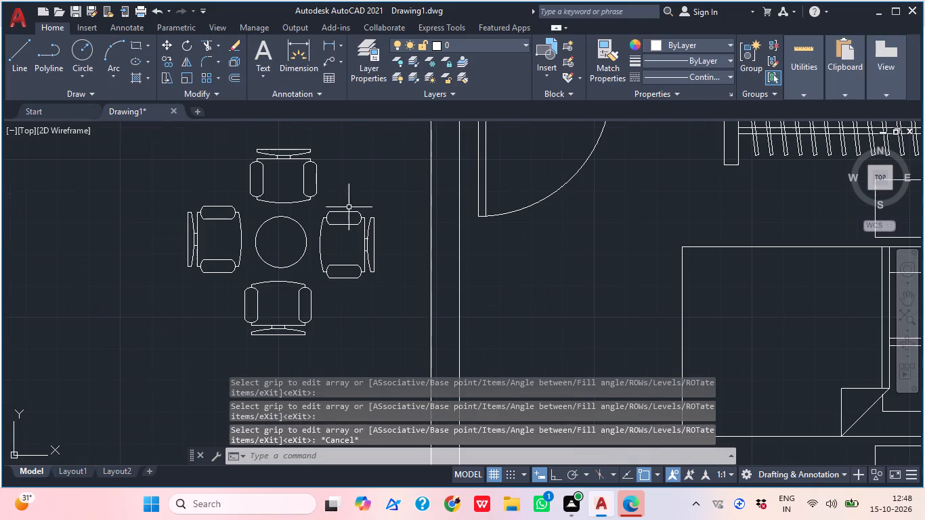
{"action": "left_click", "coordinate": [307, 200]}
{"action": "type", "text": "RO"}
{"action": "key", "text": "space"}
{"action": "left_click", "coordinate": [291, 240]}
{"action": "scroll", "coordinate": [328, 219], "scroll_direction": "down", "scroll_amount": 1}
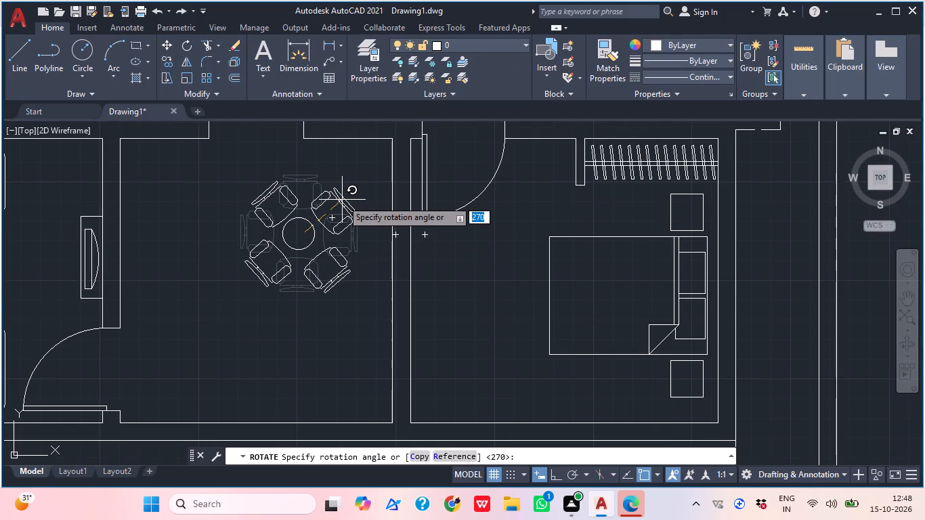
{"action": "left_click", "coordinate": [342, 200]}
Delete the lowest pair of spare Door - Imperial blocks, rotated 270, lying outside the floor plan.
{"action": "scroll", "coordinate": [383, 171], "scroll_direction": "down", "scroll_amount": 1}
{"action": "middle_click_drag", "start_coordinate": [345, 242], "coordinate": [439, 290]}
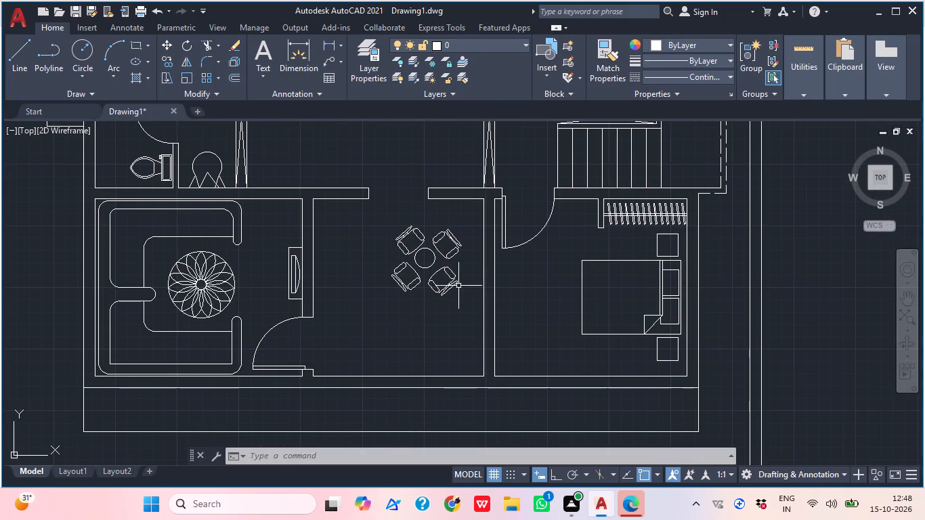
{"action": "middle_click_drag", "start_coordinate": [435, 251], "coordinate": [404, 306]}
{"action": "scroll", "coordinate": [381, 229], "scroll_direction": "down", "scroll_amount": 1}
{"action": "middle_click_drag", "start_coordinate": [397, 236], "coordinate": [381, 261]}
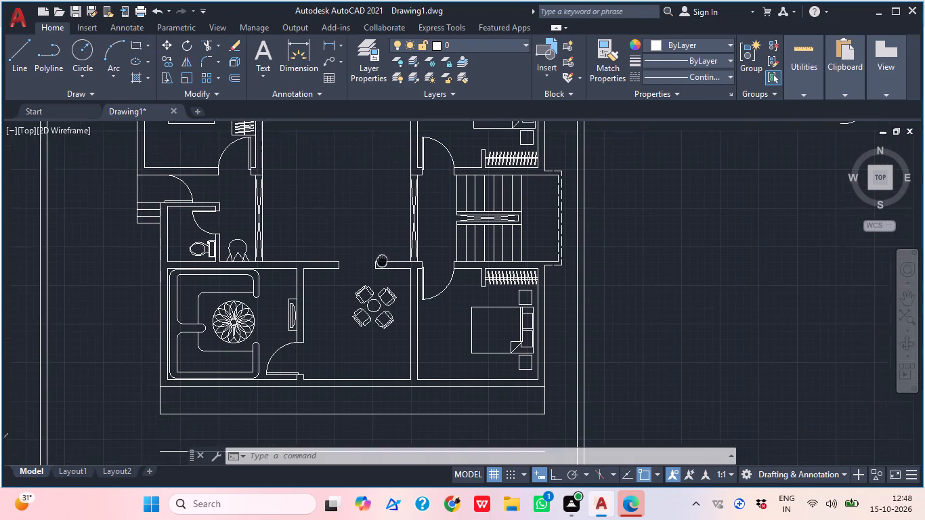
{"action": "middle_click_drag", "start_coordinate": [381, 261], "coordinate": [379, 265]}
{"action": "middle_click_drag", "start_coordinate": [509, 248], "coordinate": [416, 307]}
{"action": "middle_click_drag", "start_coordinate": [589, 162], "coordinate": [412, 304]}
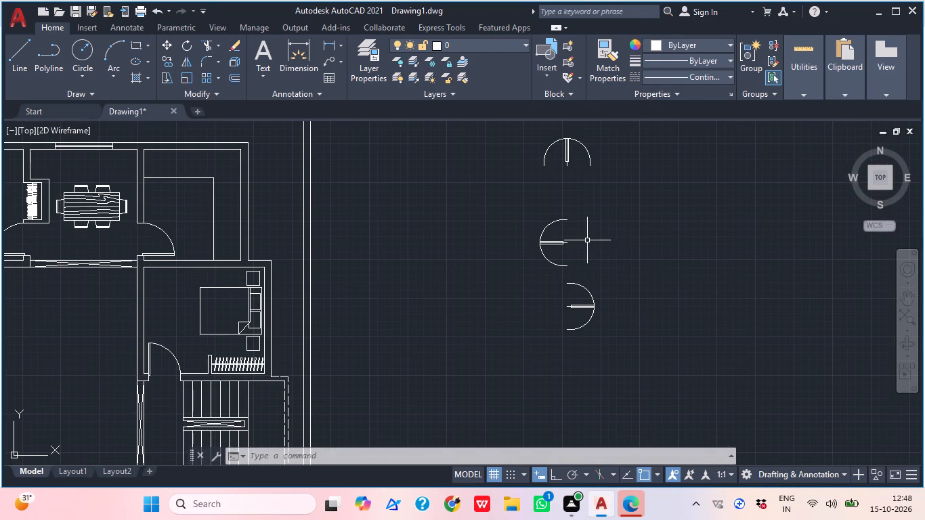
{"action": "scroll", "coordinate": [579, 229], "scroll_direction": "up", "scroll_amount": 1}
{"action": "middle_click_drag", "start_coordinate": [582, 232], "coordinate": [530, 140]}
{"action": "scroll", "coordinate": [546, 186], "scroll_direction": "down", "scroll_amount": 1}
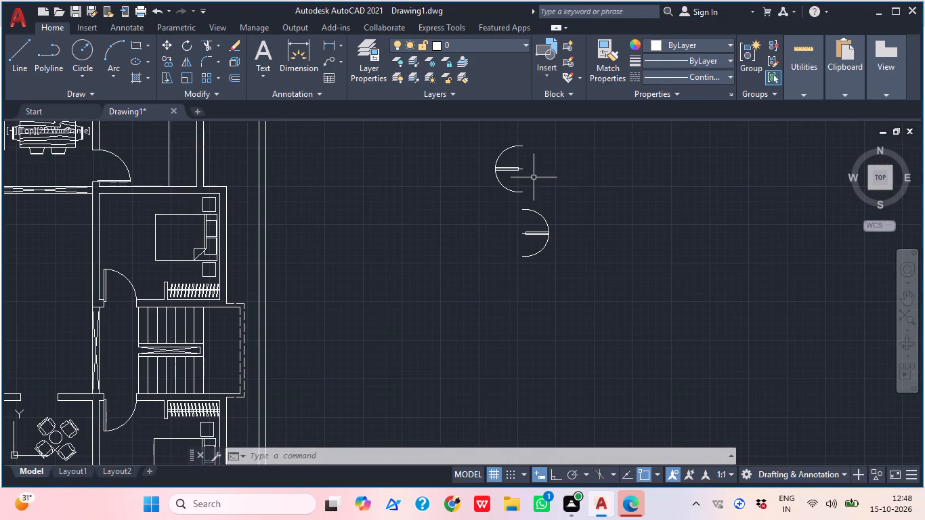
{"action": "left_click_drag", "start_coordinate": [605, 295], "coordinate": [584, 273]}
{"action": "left_click", "coordinate": [504, 206]}
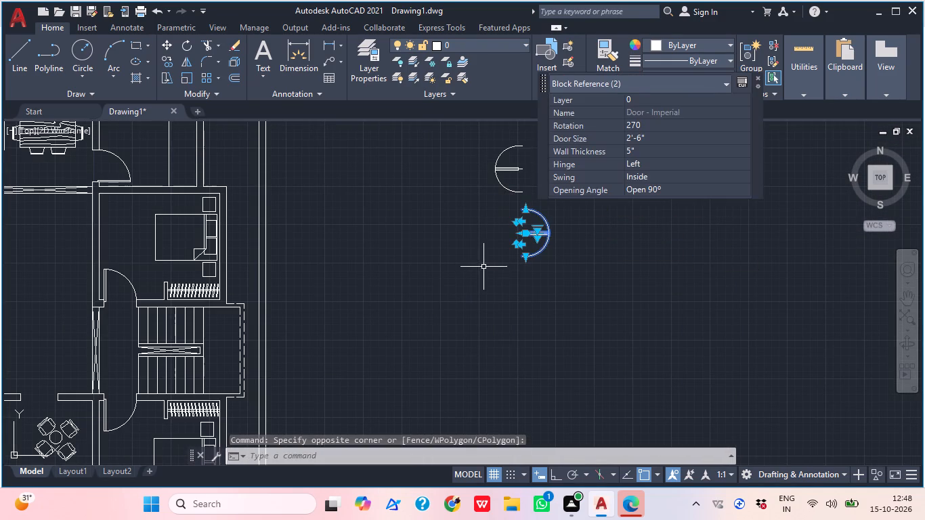
{"action": "key", "text": "Delete"}
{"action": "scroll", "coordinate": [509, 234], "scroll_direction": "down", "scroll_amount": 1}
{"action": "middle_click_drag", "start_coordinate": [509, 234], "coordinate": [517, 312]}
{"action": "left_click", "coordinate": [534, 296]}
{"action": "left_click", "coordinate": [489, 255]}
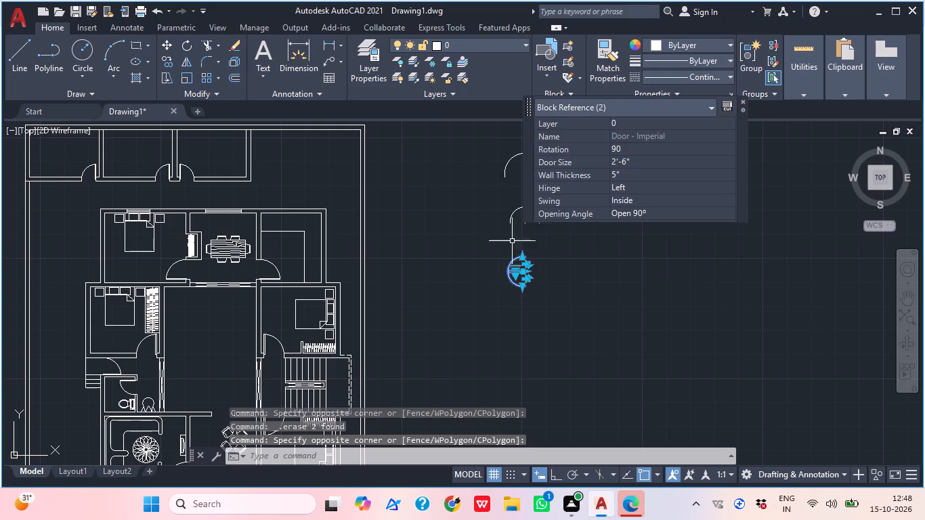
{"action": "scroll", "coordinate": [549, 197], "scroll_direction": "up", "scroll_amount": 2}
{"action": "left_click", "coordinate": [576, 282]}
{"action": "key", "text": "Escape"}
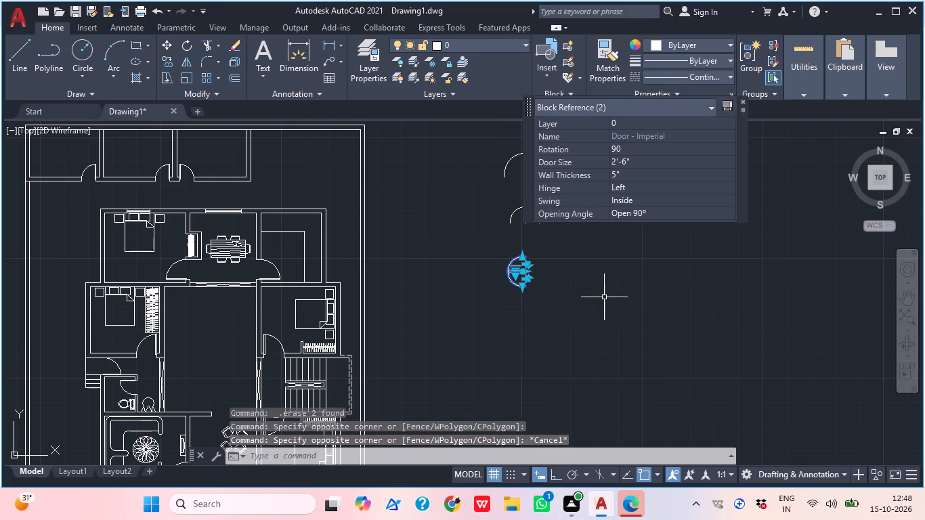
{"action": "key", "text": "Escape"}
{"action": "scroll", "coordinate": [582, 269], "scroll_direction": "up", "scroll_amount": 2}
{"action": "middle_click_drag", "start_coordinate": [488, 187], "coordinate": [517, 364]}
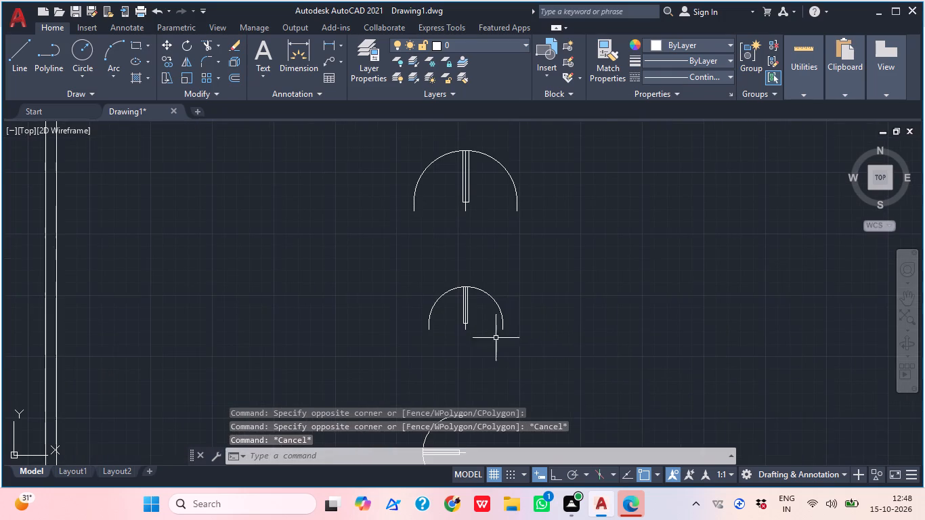
Move the mirrored 2'-6" Door - Imperial block beside its partner so the two swings meet as a double door.
{"action": "left_click", "coordinate": [506, 316]}
{"action": "left_click", "coordinate": [492, 309]}
{"action": "key", "text": "m"}
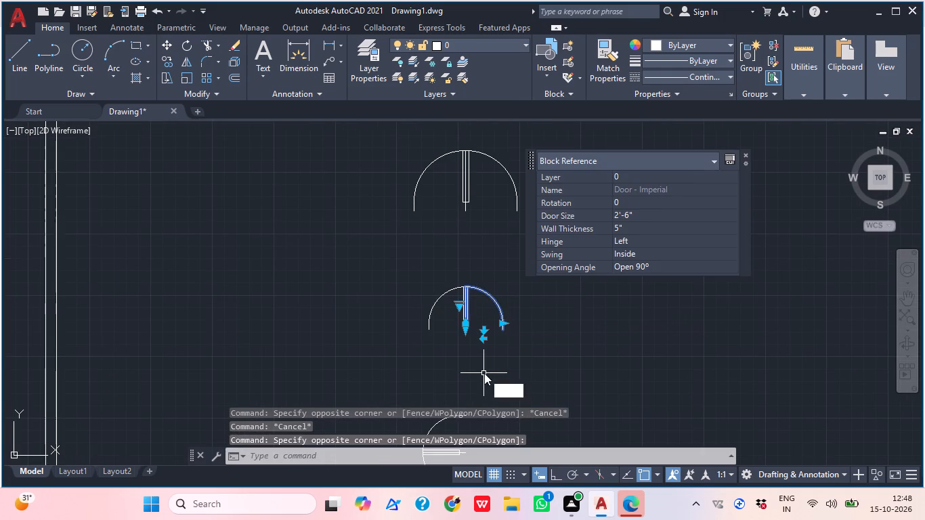
{"action": "key", "text": "space"}
{"action": "scroll", "coordinate": [498, 339], "scroll_direction": "up", "scroll_amount": 2}
{"action": "left_click", "coordinate": [510, 320]}
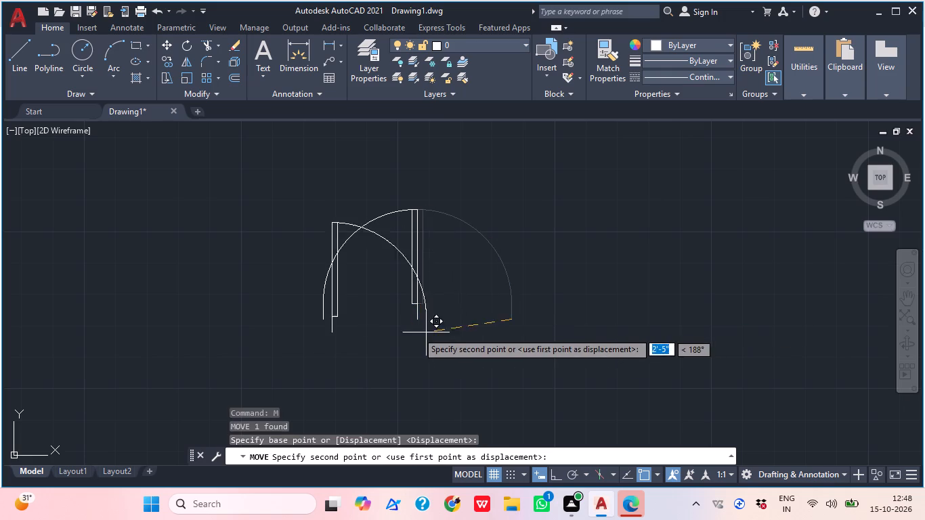
{"action": "left_click", "coordinate": [326, 318]}
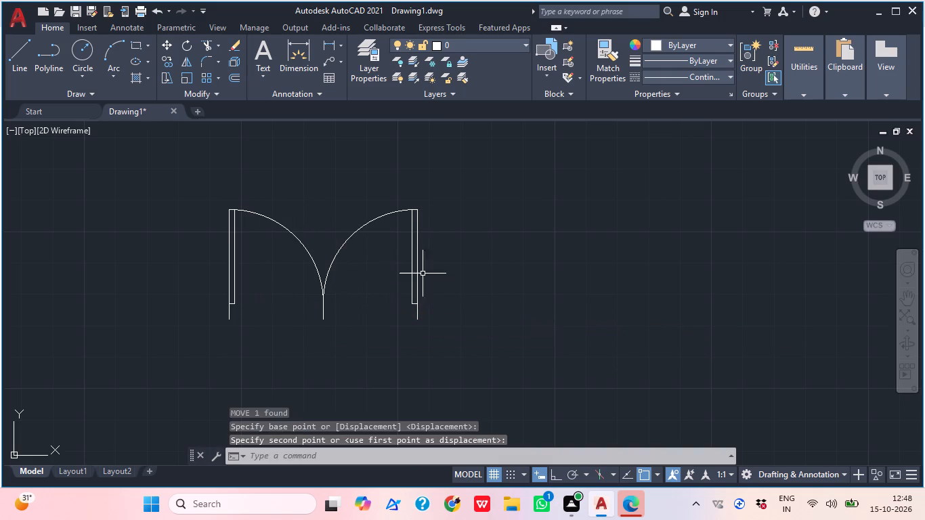
Scale the double door by reference from its left end, taking its full width as reference and 4' as the new length.
{"action": "middle_click_drag", "start_coordinate": [479, 311], "coordinate": [513, 325]}
{"action": "left_click_drag", "start_coordinate": [501, 318], "coordinate": [484, 305]}
{"action": "left_click", "coordinate": [216, 284]}
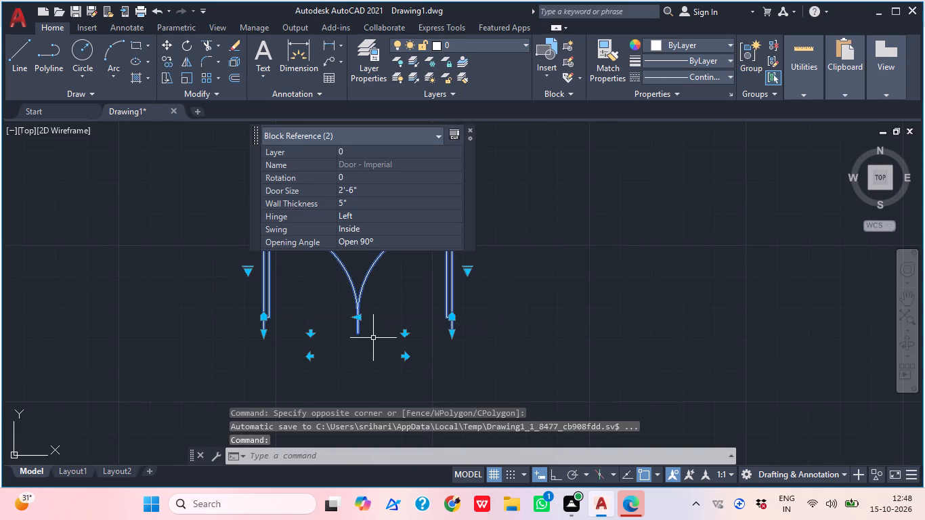
{"action": "key", "text": "s"}
{"action": "key", "text": "c"}
{"action": "key", "text": "space"}
{"action": "left_click", "coordinate": [259, 337]}
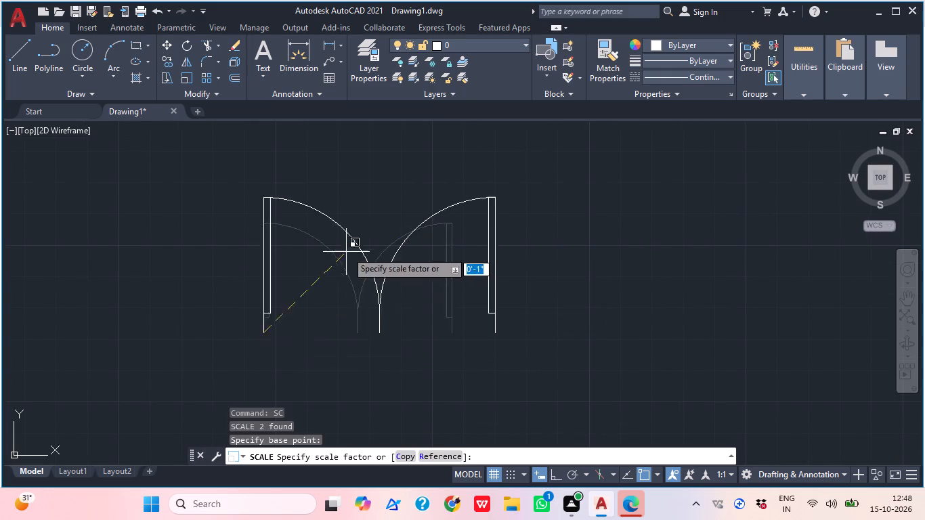
{"action": "scroll", "coordinate": [349, 248], "scroll_direction": "down", "scroll_amount": 1}
{"action": "left_click", "coordinate": [430, 452]}
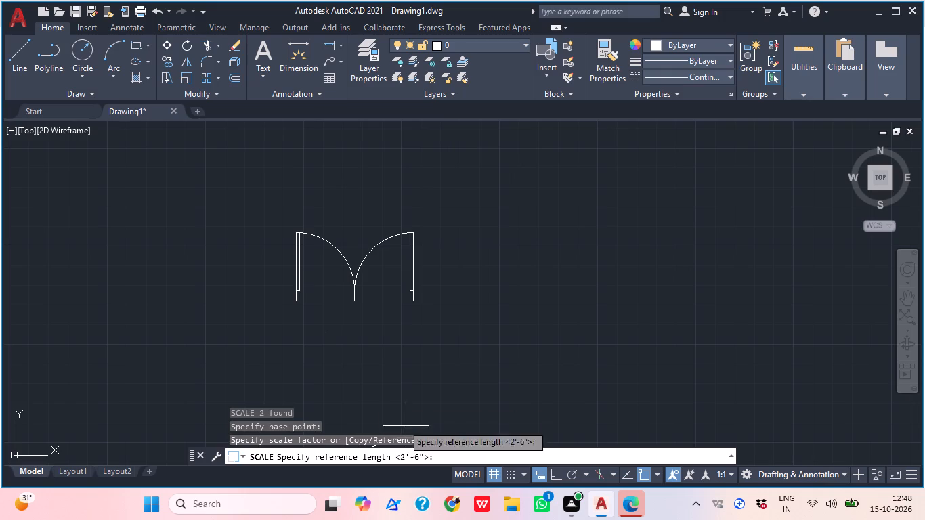
{"action": "scroll", "coordinate": [309, 256], "scroll_direction": "up", "scroll_amount": 2}
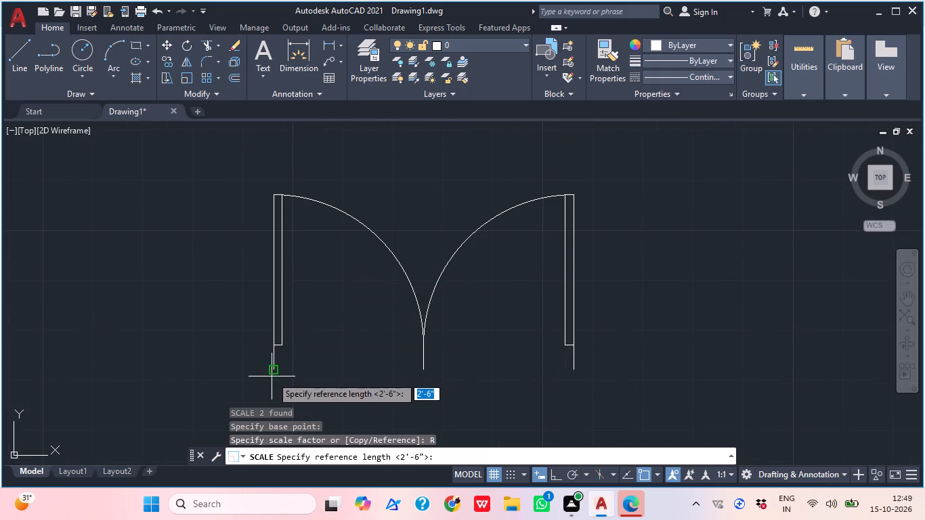
{"action": "left_click", "coordinate": [276, 370]}
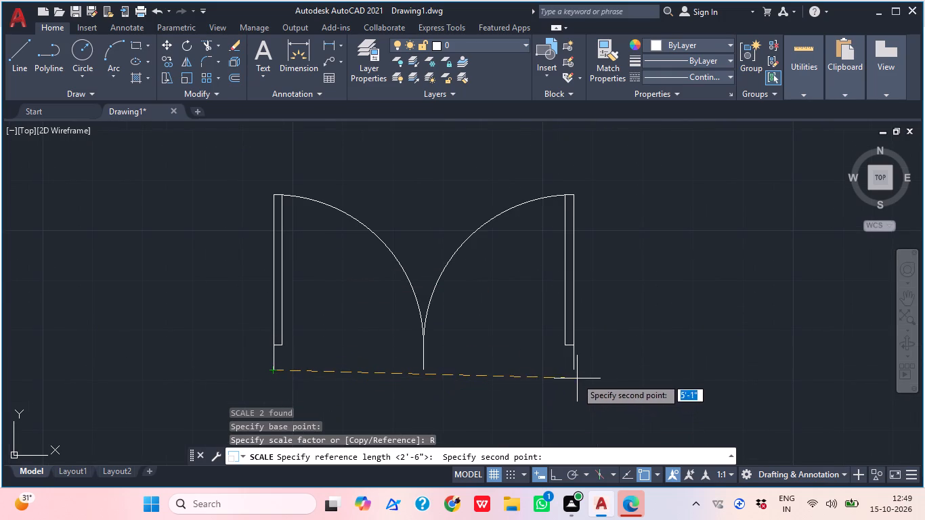
{"action": "left_click", "coordinate": [576, 370]}
{"action": "type", "text": "4'"}
{"action": "key", "text": "Return"}
Move the double door by its lower-left endpoint into the wall opening above the room with the round table and four chairs.
{"action": "scroll", "coordinate": [710, 282], "scroll_direction": "down", "scroll_amount": 1}
{"action": "left_click", "coordinate": [631, 307]}
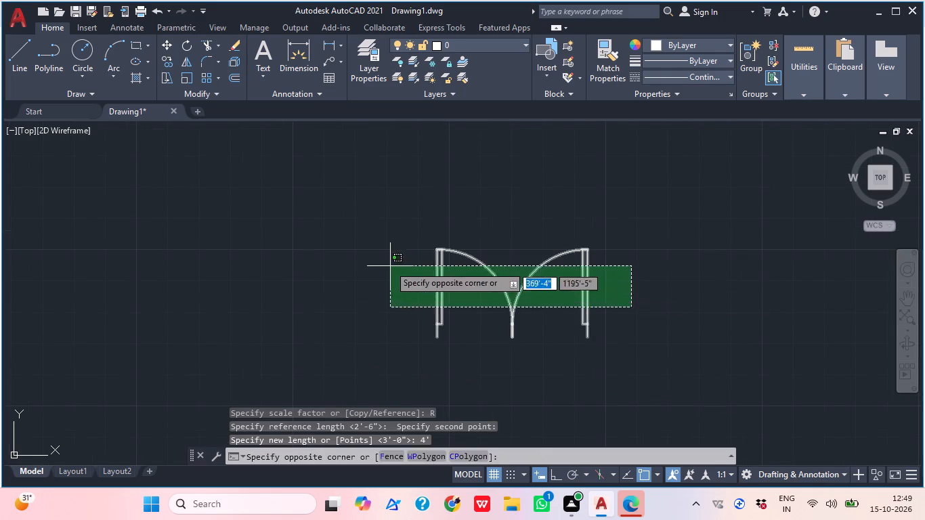
{"action": "left_click", "coordinate": [389, 265]}
{"action": "type", "text": "M"}
{"action": "key", "text": "space"}
{"action": "scroll", "coordinate": [448, 383], "scroll_direction": "up", "scroll_amount": 1}
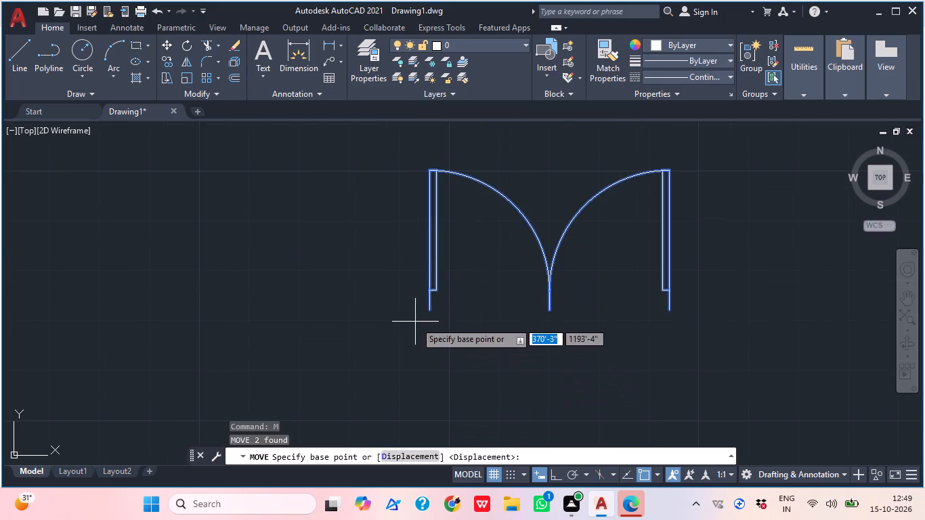
{"action": "left_click", "coordinate": [427, 312]}
{"action": "scroll", "coordinate": [500, 251], "scroll_direction": "down", "scroll_amount": 4}
{"action": "middle_click_drag", "start_coordinate": [429, 319], "coordinate": [716, 174]}
{"action": "middle_click_drag", "start_coordinate": [453, 346], "coordinate": [572, 206]}
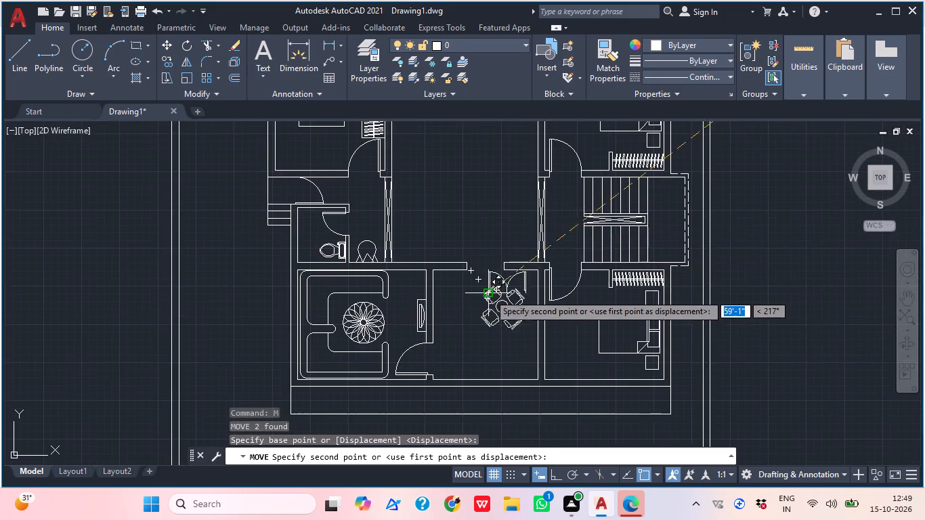
{"action": "scroll", "coordinate": [489, 235], "scroll_direction": "up", "scroll_amount": 2}
{"action": "left_click", "coordinate": [433, 322]}
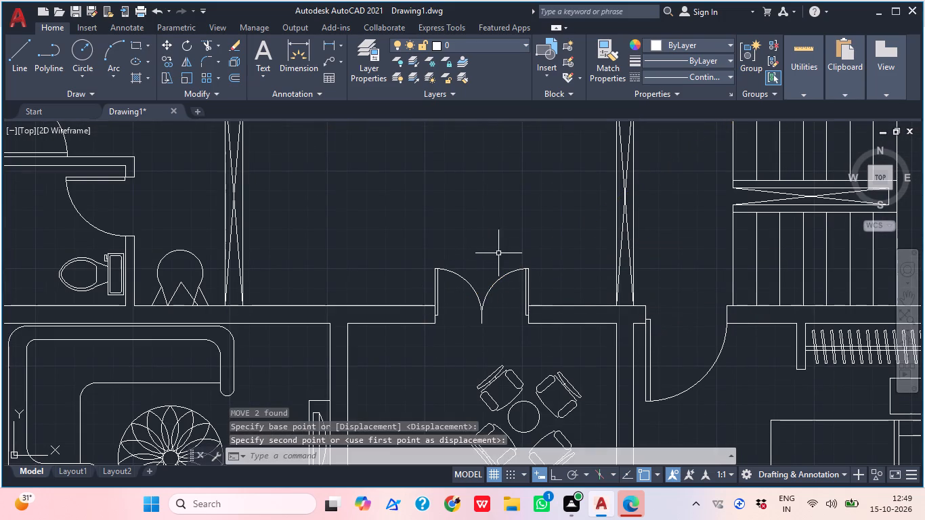
{"action": "key", "text": "Escape"}
Draw a vertical line from the midpoint of the table room's lower inner wall line to the outer edge of the strip below.
{"action": "scroll", "coordinate": [517, 237], "scroll_direction": "down", "scroll_amount": 2}
{"action": "middle_click_drag", "start_coordinate": [563, 249], "coordinate": [460, 353]}
{"action": "scroll", "coordinate": [511, 275], "scroll_direction": "down", "scroll_amount": 1}
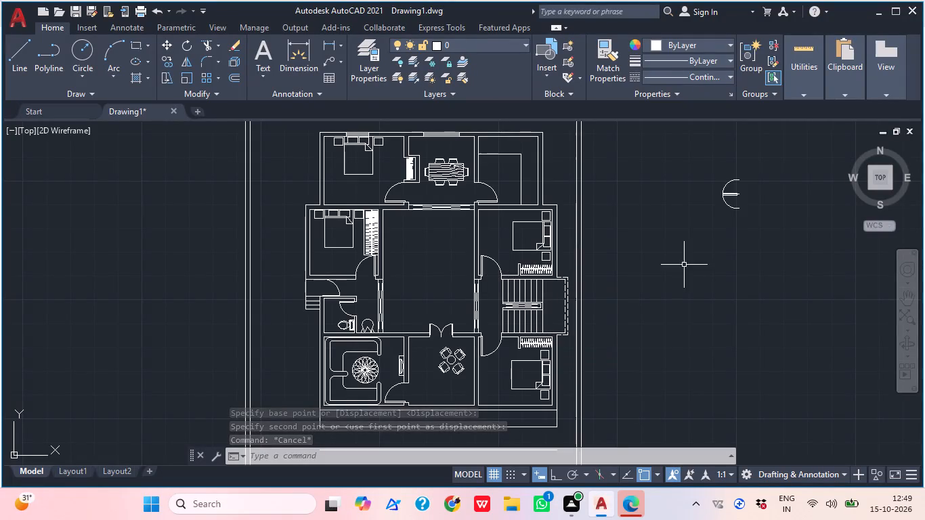
{"action": "middle_click_drag", "start_coordinate": [652, 328], "coordinate": [637, 286]}
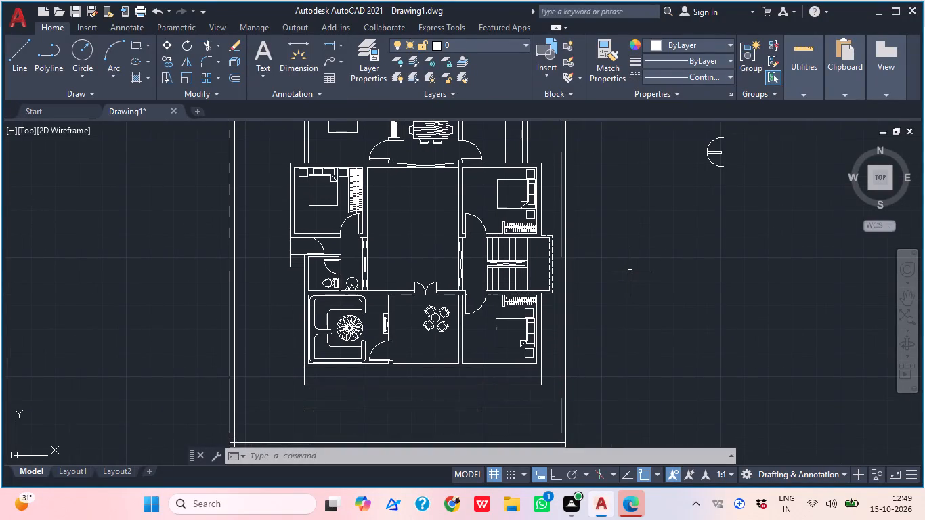
{"action": "middle_click_drag", "start_coordinate": [437, 443], "coordinate": [425, 349]}
{"action": "scroll", "coordinate": [308, 273], "scroll_direction": "up", "scroll_amount": 1}
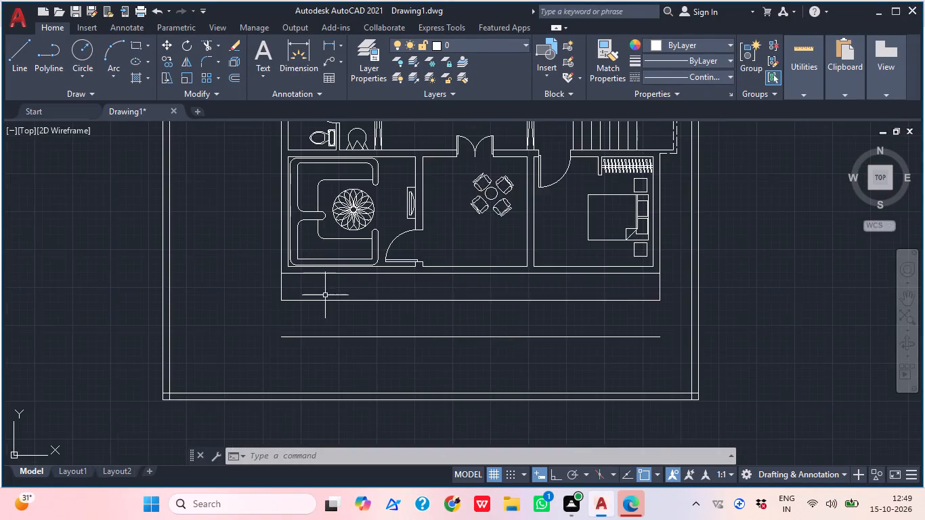
{"action": "middle_click_drag", "start_coordinate": [325, 316], "coordinate": [314, 368]}
{"action": "scroll", "coordinate": [444, 343], "scroll_direction": "up", "scroll_amount": 1}
{"action": "middle_click_drag", "start_coordinate": [439, 364], "coordinate": [430, 382]}
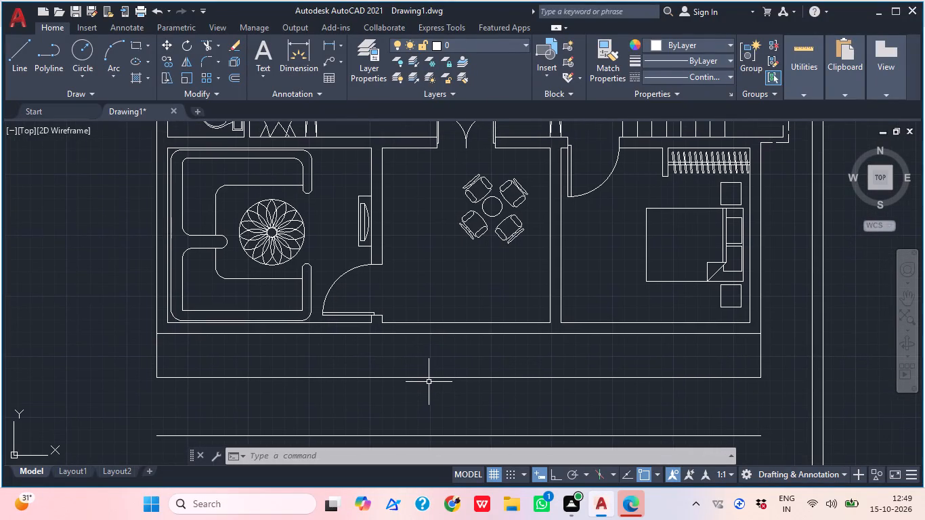
{"action": "type", "text": "L"}
{"action": "key", "text": "space"}
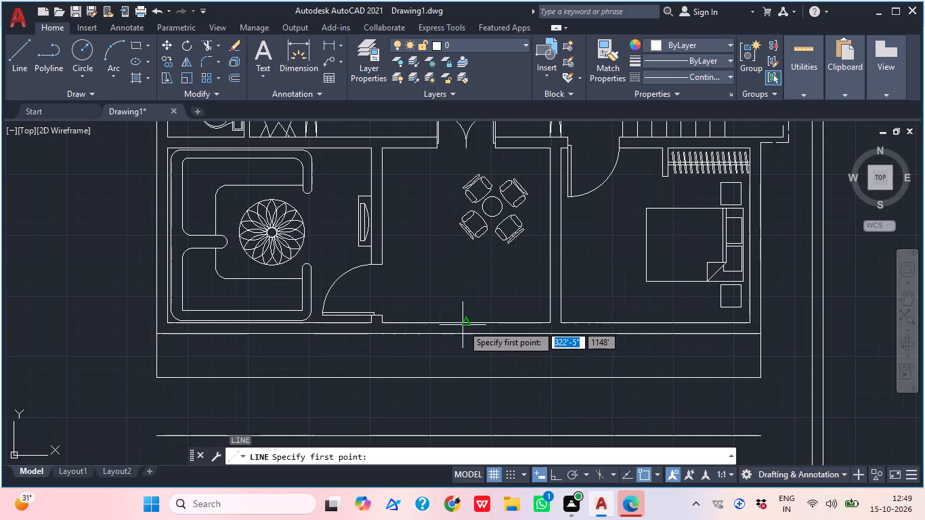
{"action": "left_click", "coordinate": [462, 325]}
{"action": "left_click", "coordinate": [465, 378]}
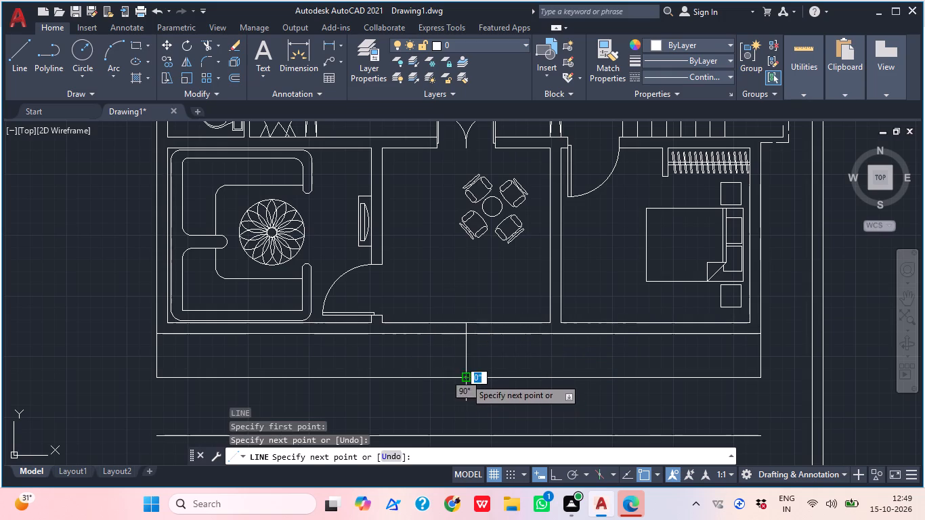
{"action": "key", "text": "Escape"}
Offset the vertical centre line below the table room by 3' to both sides.
{"action": "middle_click_drag", "start_coordinate": [473, 367], "coordinate": [498, 402]}
{"action": "type", "text": "O"}
{"action": "key", "text": "space"}
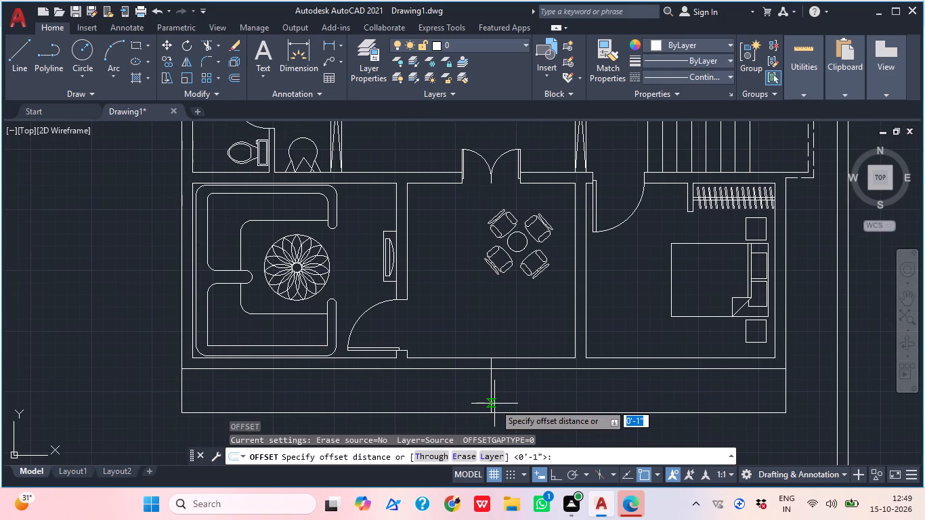
{"action": "type", "text": "3'"}
{"action": "key", "text": "Return"}
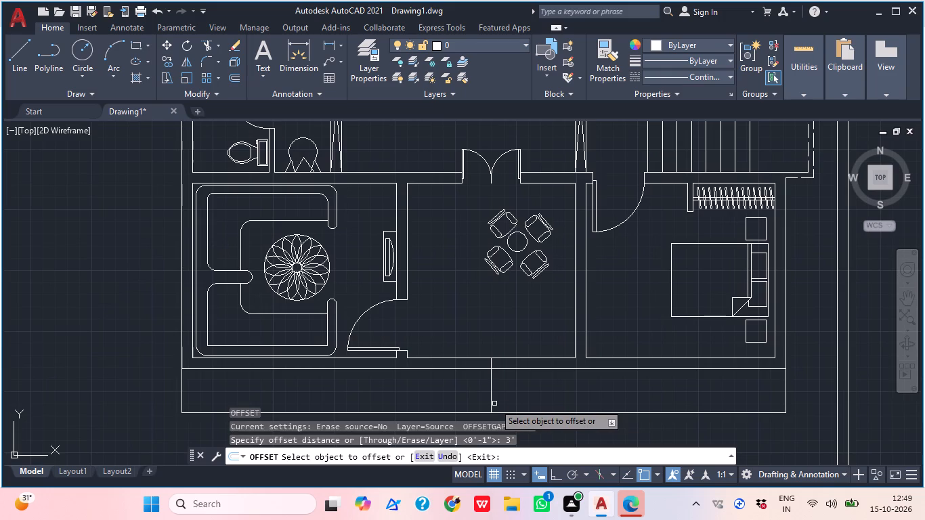
{"action": "left_click", "coordinate": [492, 391]}
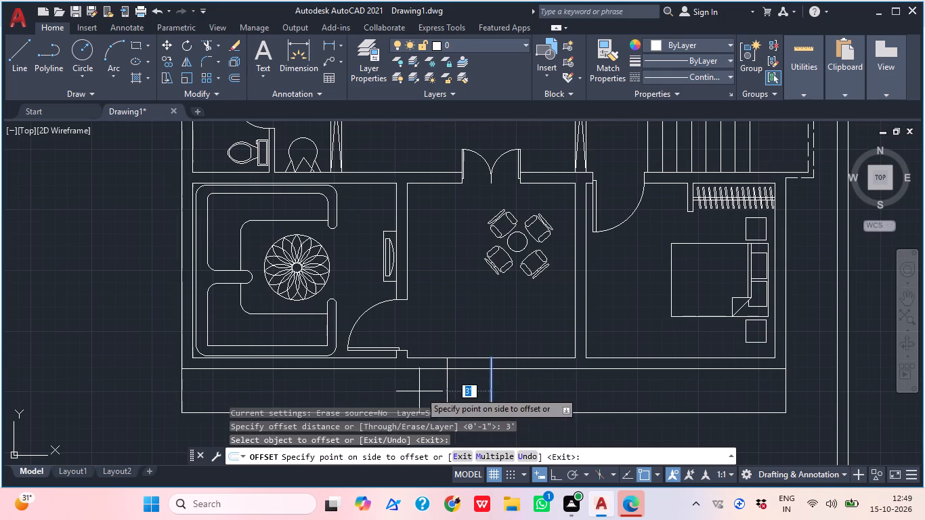
{"action": "left_click", "coordinate": [410, 391]}
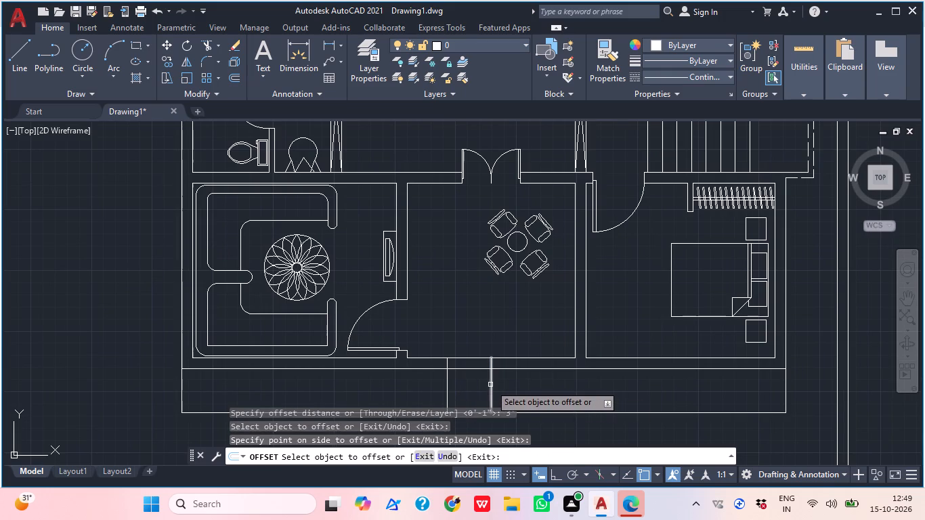
{"action": "left_click", "coordinate": [490, 385]}
{"action": "left_click", "coordinate": [550, 385]}
{"action": "scroll", "coordinate": [528, 371], "scroll_direction": "up", "scroll_amount": 1}
{"action": "middle_click_drag", "start_coordinate": [527, 371], "coordinate": [527, 362]}
{"action": "key", "text": "Escape"}
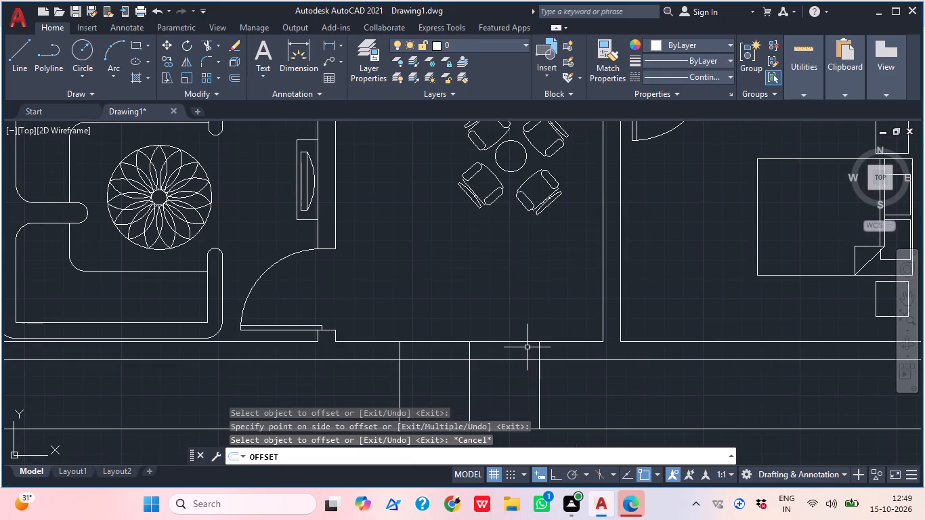
Trim the table room's lower inner wall line between the two offset lines.
{"action": "type", "text": "TR"}
{"action": "key", "text": "space"}
{"action": "left_click", "coordinate": [516, 349]}
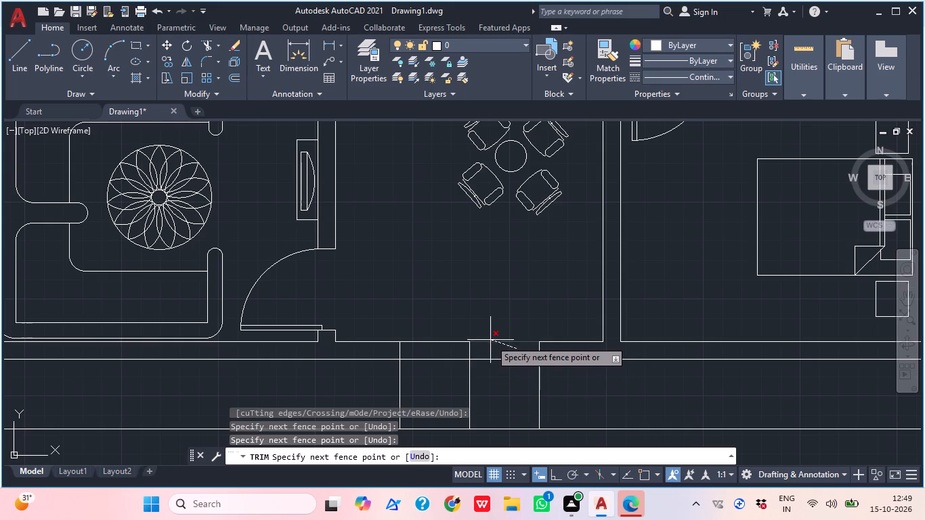
{"action": "left_click", "coordinate": [490, 331]}
{"action": "left_click", "coordinate": [414, 349]}
{"action": "left_click", "coordinate": [420, 330]}
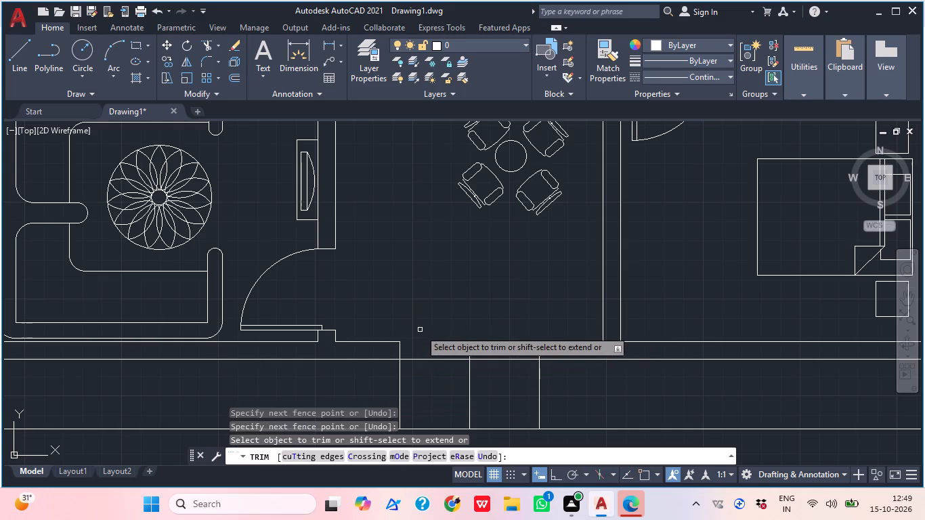
{"action": "key", "text": "Escape"}
Extend the table room's left wall line down through the lower wall to its outer line.
{"action": "middle_click_drag", "start_coordinate": [379, 349], "coordinate": [467, 349]}
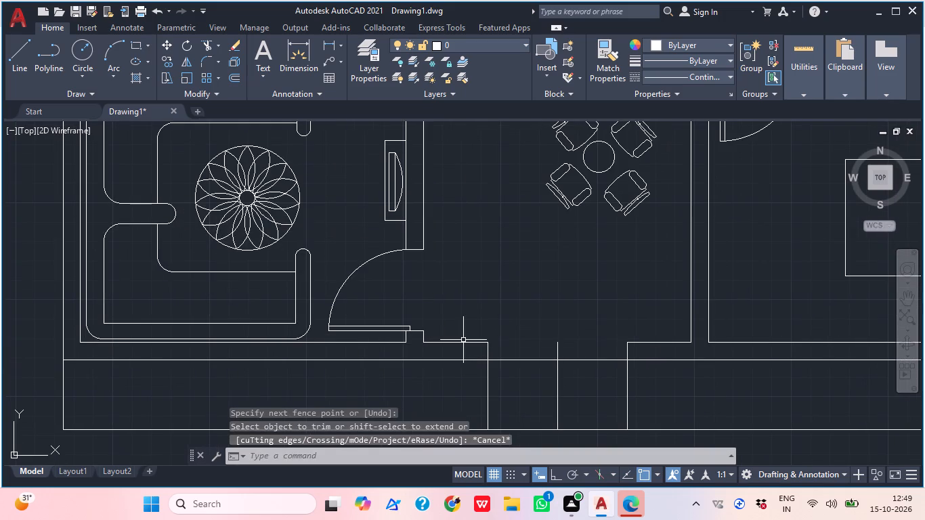
{"action": "type", "text": "EXX"}
{"action": "key", "text": "space"}
{"action": "key", "text": "Escape"}
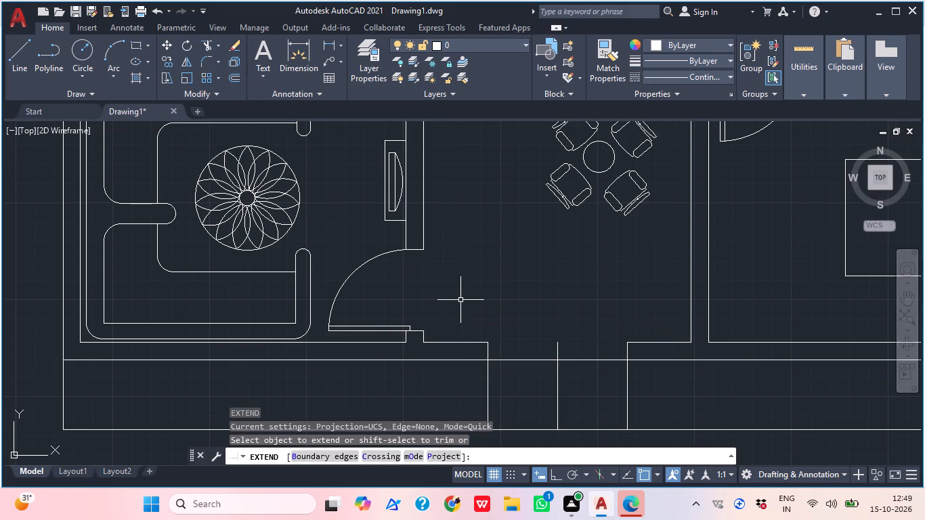
{"action": "type", "text": "EX"}
{"action": "key", "text": "space"}
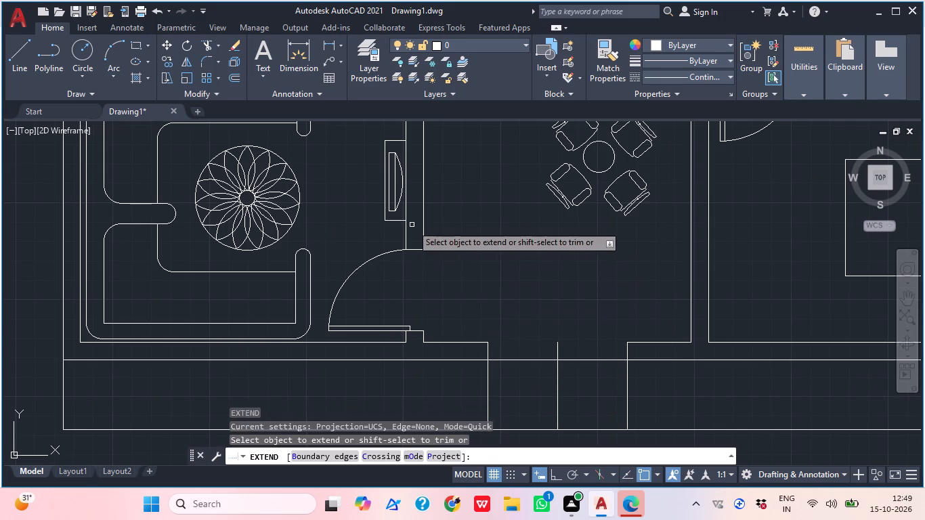
{"action": "left_click", "coordinate": [434, 232]}
{"action": "left_click", "coordinate": [414, 223]}
{"action": "left_click", "coordinate": [439, 295]}
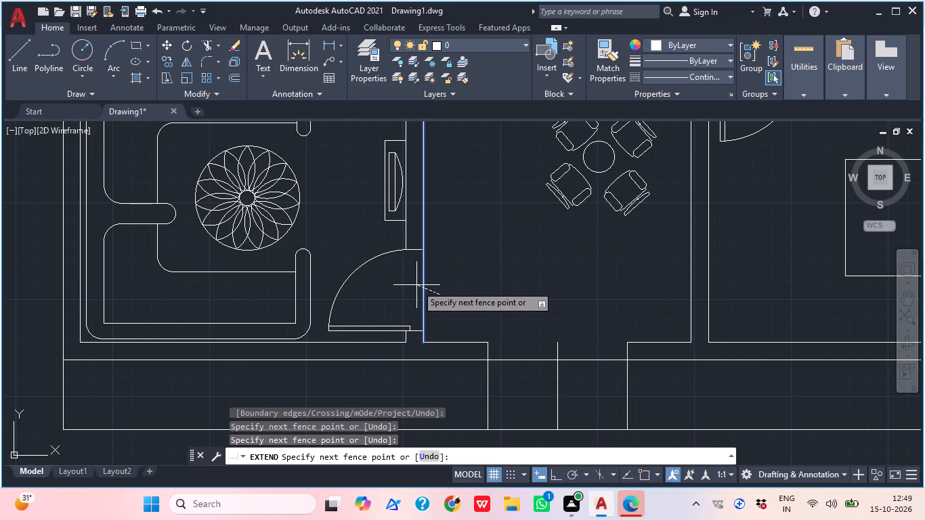
{"action": "left_click", "coordinate": [406, 285]}
{"action": "left_click", "coordinate": [435, 304]}
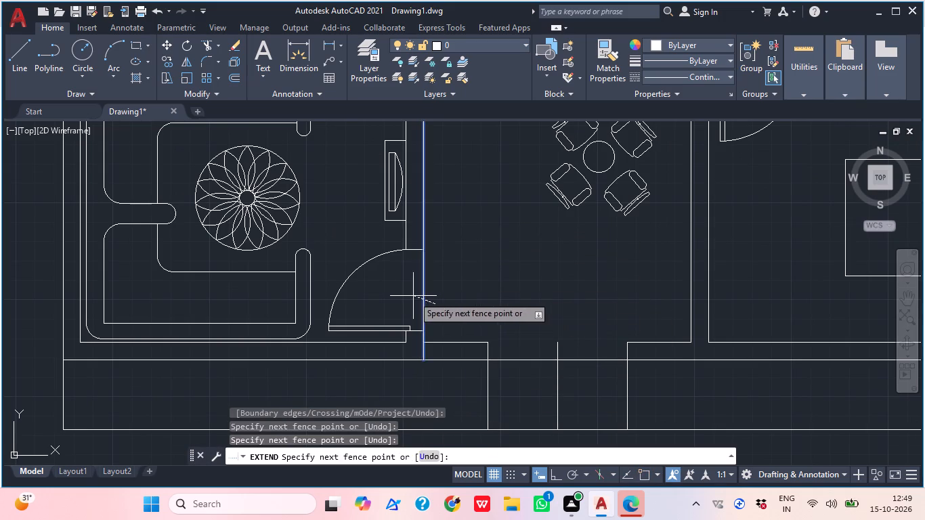
{"action": "left_click", "coordinate": [413, 296]}
{"action": "key", "text": "Escape"}
Trim the extended wall line where it crosses the door opening between the sofa room and the table room.
{"action": "key", "text": "t"}
{"action": "key", "text": "r"}
{"action": "key", "text": "space"}
{"action": "left_click", "coordinate": [429, 308]}
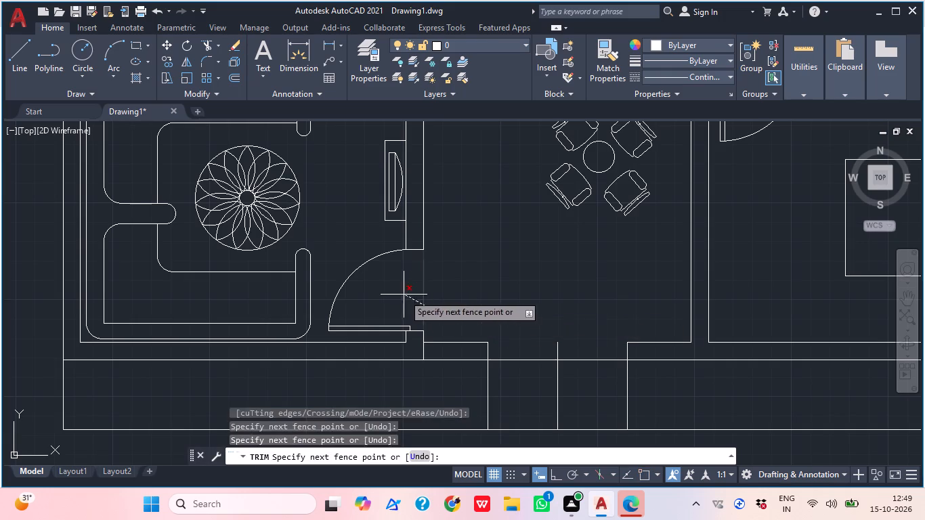
{"action": "left_click", "coordinate": [404, 295]}
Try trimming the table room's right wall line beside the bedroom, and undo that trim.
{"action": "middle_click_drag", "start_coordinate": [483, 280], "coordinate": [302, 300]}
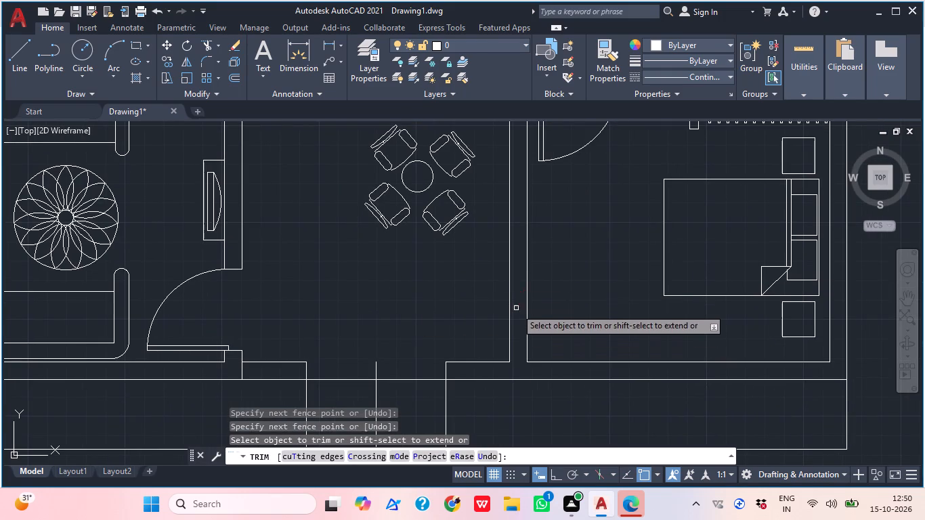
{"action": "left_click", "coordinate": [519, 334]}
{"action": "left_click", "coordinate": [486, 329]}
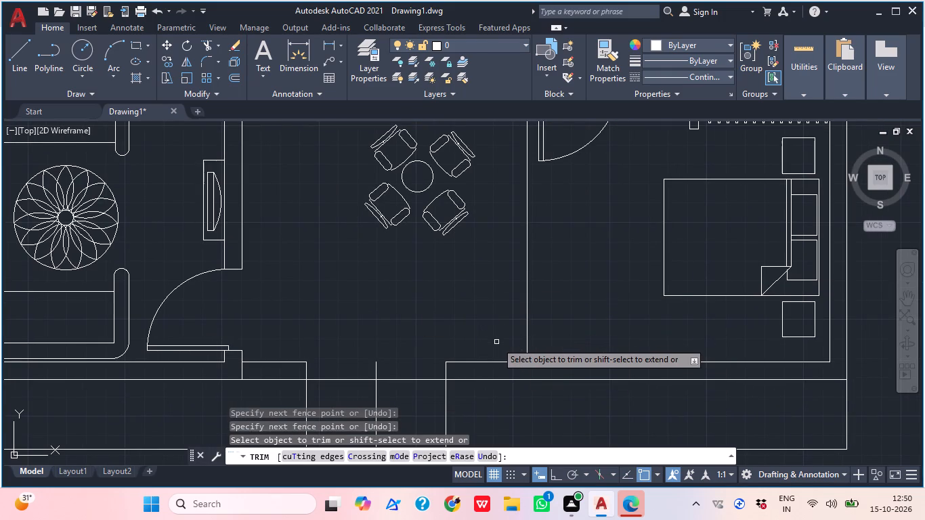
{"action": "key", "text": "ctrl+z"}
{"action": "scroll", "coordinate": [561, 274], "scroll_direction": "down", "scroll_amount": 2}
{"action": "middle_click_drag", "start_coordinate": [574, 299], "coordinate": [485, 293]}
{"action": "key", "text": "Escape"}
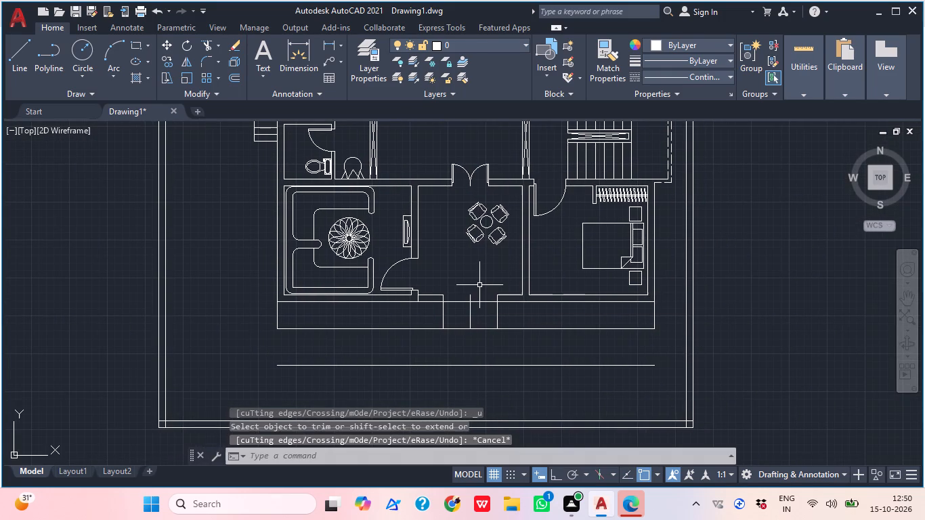
Extend the table room's right wall line, beside the bedroom, down through the lower wall to its outer line.
{"action": "type", "text": "EX"}
{"action": "key", "text": "space"}
{"action": "left_click", "coordinate": [516, 263]}
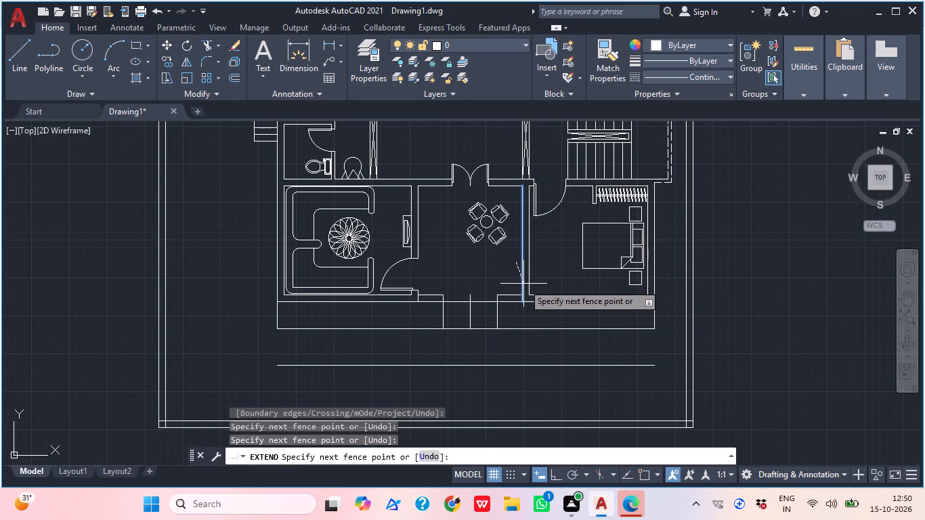
{"action": "left_click", "coordinate": [523, 284]}
{"action": "key", "text": "Escape"}
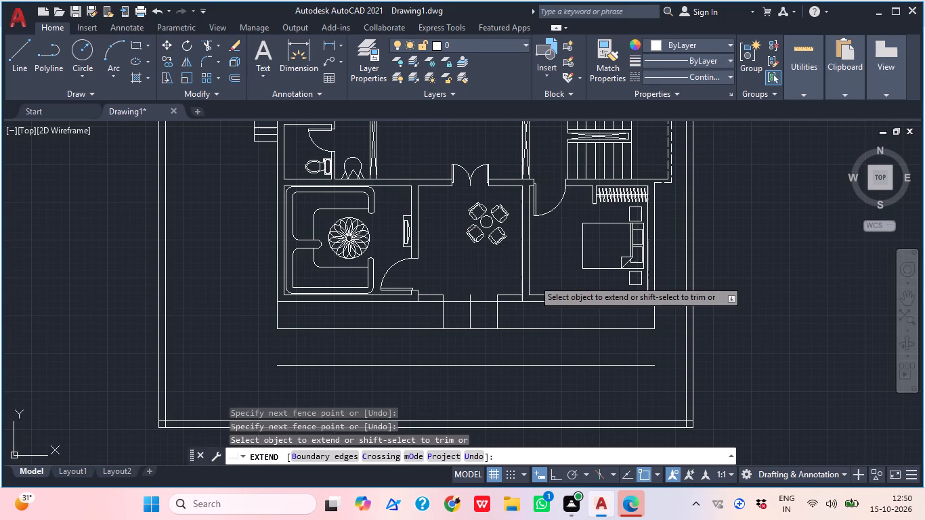
{"action": "key", "text": "r"}
{"action": "key", "text": "Escape"}
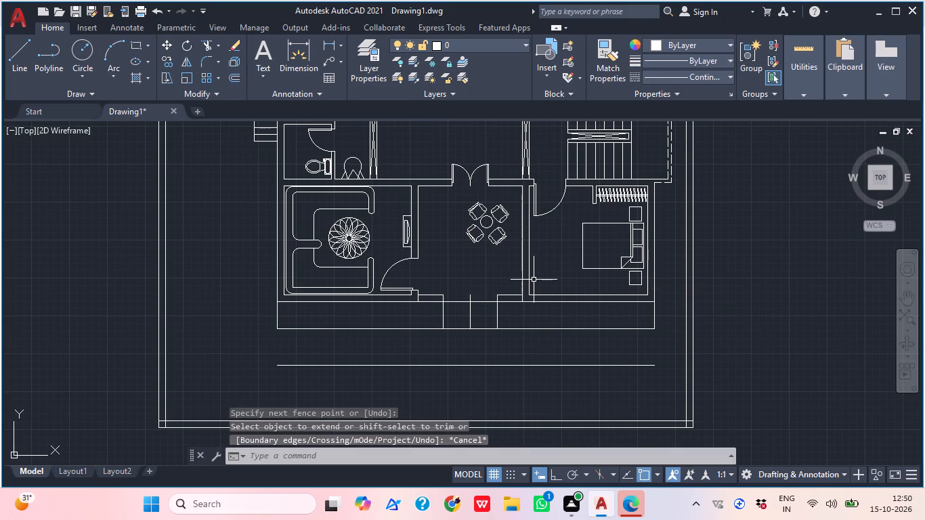
Trim the two remaining pieces of the table room's lower inner wall line on both sides of the entrance lines.
{"action": "type", "text": "TR"}
{"action": "key", "text": "space"}
{"action": "scroll", "coordinate": [495, 301], "scroll_direction": "up", "scroll_amount": 2}
{"action": "left_click", "coordinate": [511, 294]}
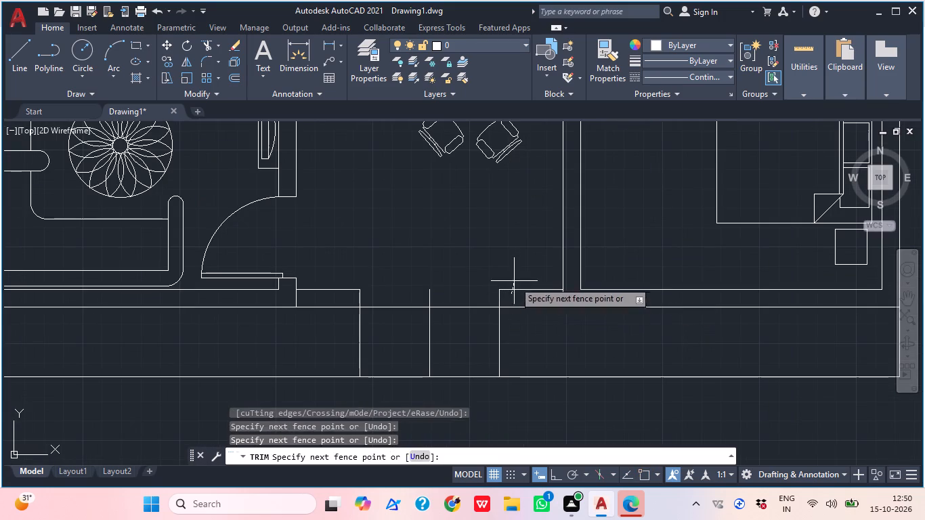
{"action": "left_click", "coordinate": [514, 279]}
{"action": "left_click", "coordinate": [333, 297]}
{"action": "left_click", "coordinate": [333, 280]}
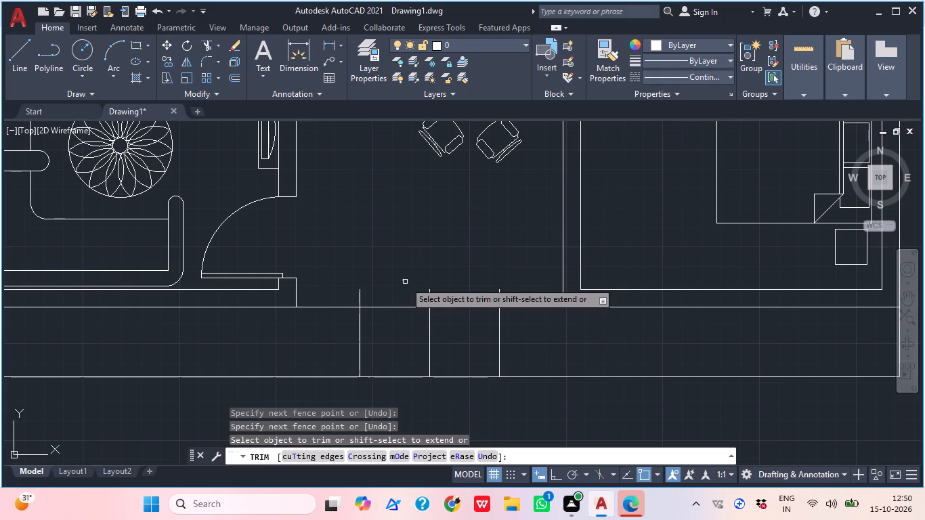
Trim the ends of the three vertical entrance lines that project above the outer front wall line into the table room.
{"action": "left_click", "coordinate": [349, 292]}
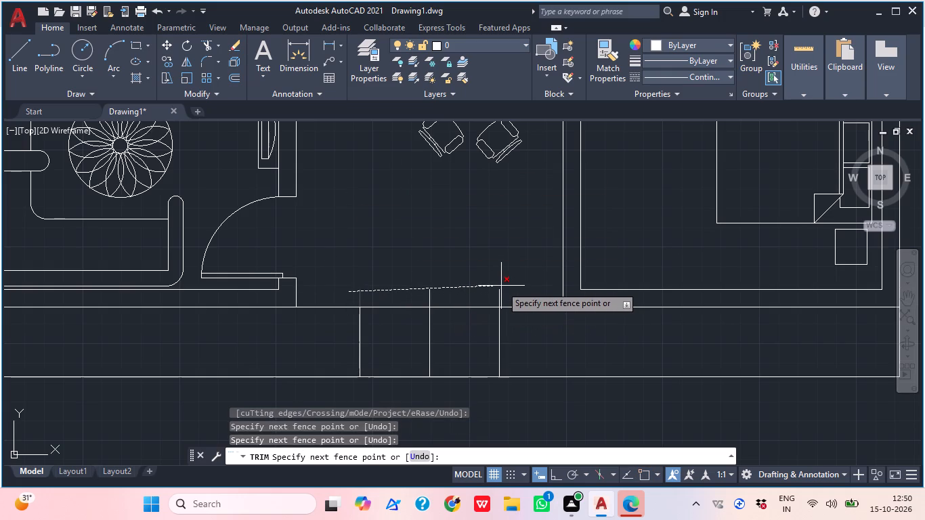
{"action": "middle_click_drag", "start_coordinate": [503, 304], "coordinate": [512, 288]}
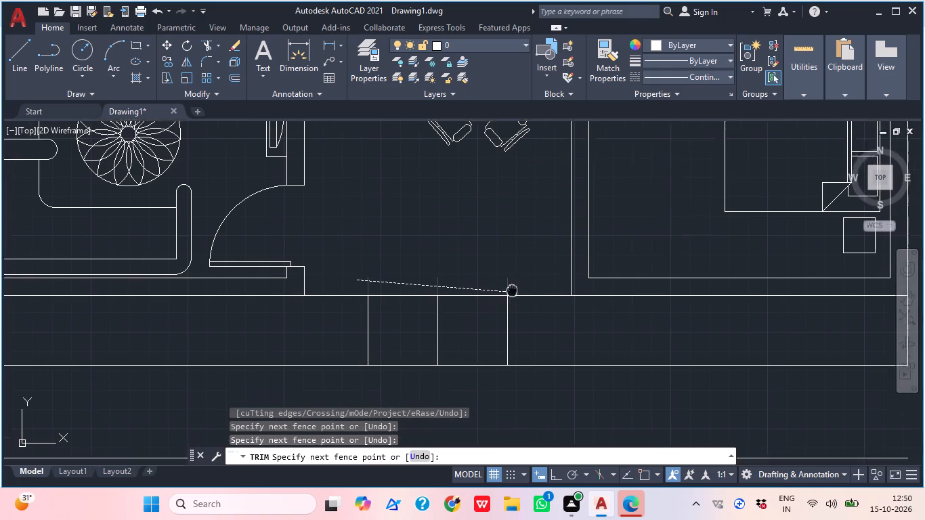
{"action": "middle_click_drag", "start_coordinate": [512, 288], "coordinate": [513, 282]}
{"action": "scroll", "coordinate": [511, 269], "scroll_direction": "up", "scroll_amount": 1}
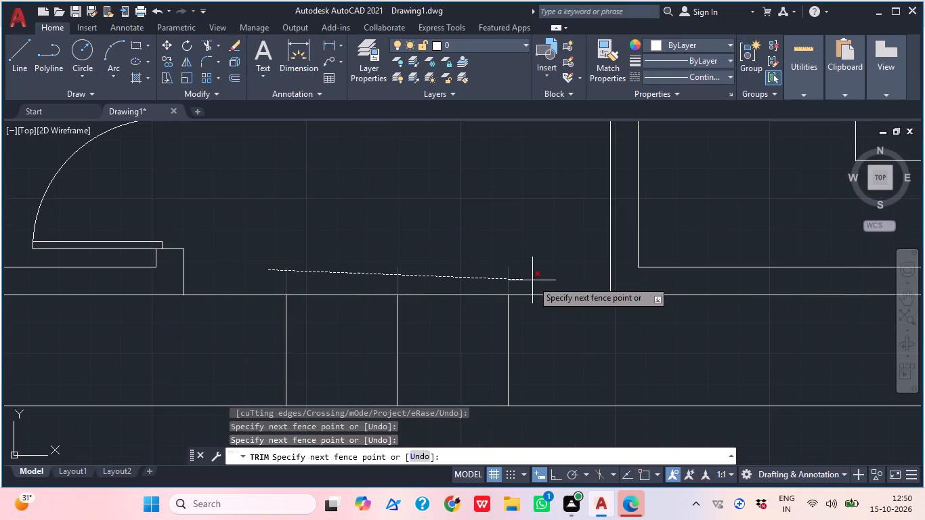
{"action": "left_click", "coordinate": [532, 280]}
{"action": "scroll", "coordinate": [535, 256], "scroll_direction": "down", "scroll_amount": 2}
{"action": "middle_click_drag", "start_coordinate": [471, 345], "coordinate": [474, 336]}
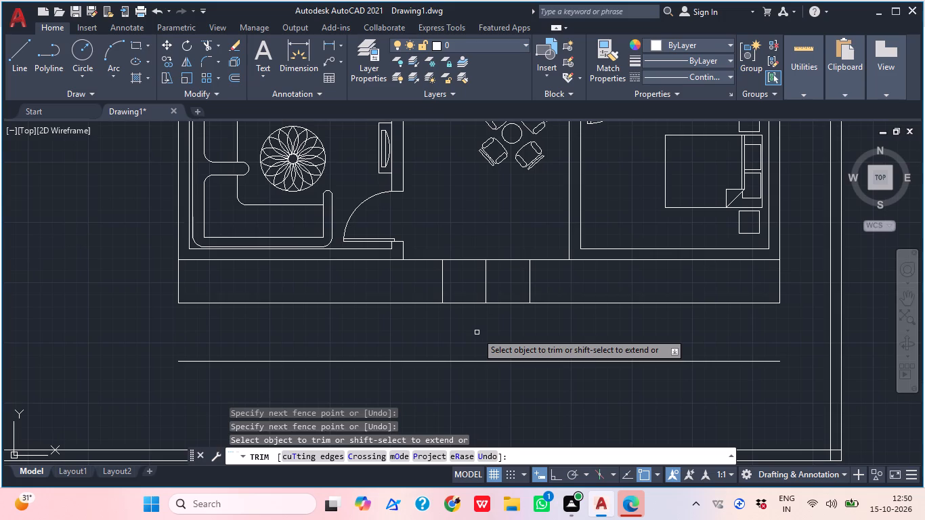
Trim the front strip's top and bottom edges between the two outer divider lines and remove the middle divider, leaving an open entrance gap.
{"action": "middle_click_drag", "start_coordinate": [449, 340], "coordinate": [429, 357]}
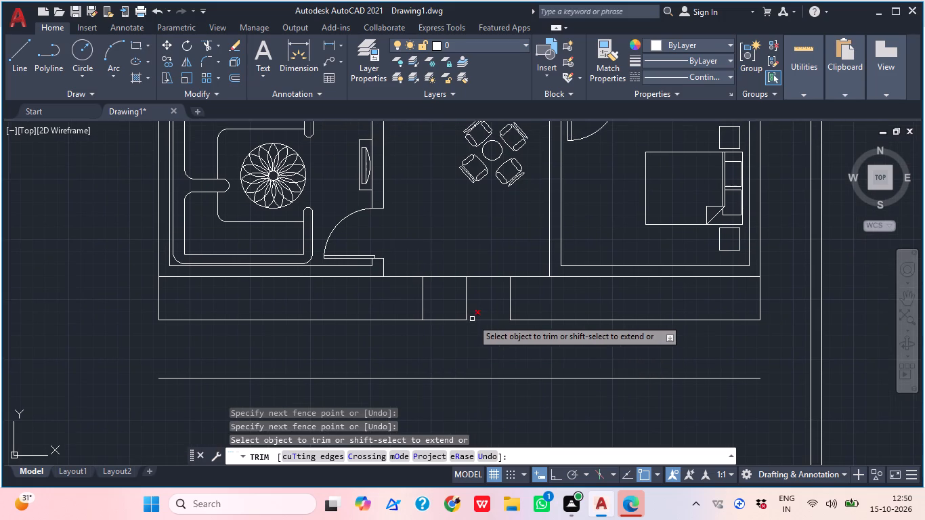
{"action": "middle_click_drag", "start_coordinate": [488, 330], "coordinate": [509, 362]}
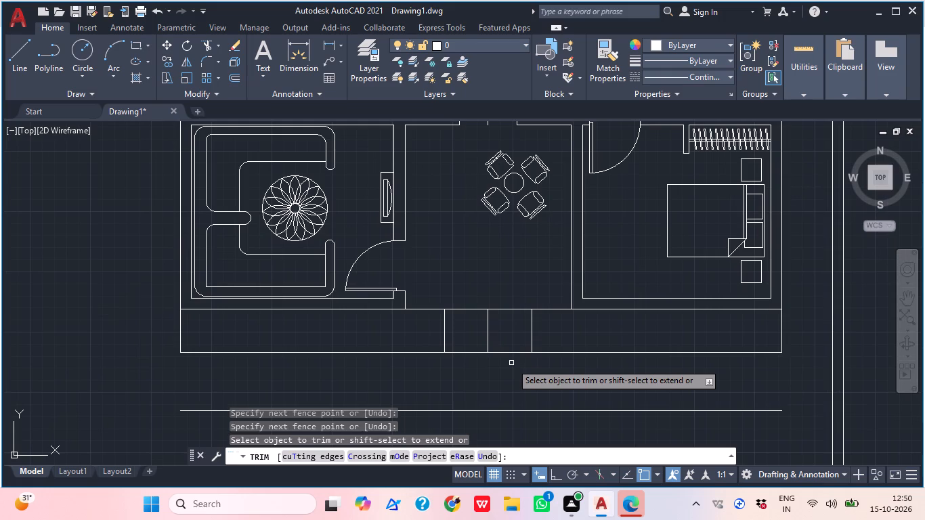
{"action": "middle_click_drag", "start_coordinate": [476, 362], "coordinate": [478, 318]}
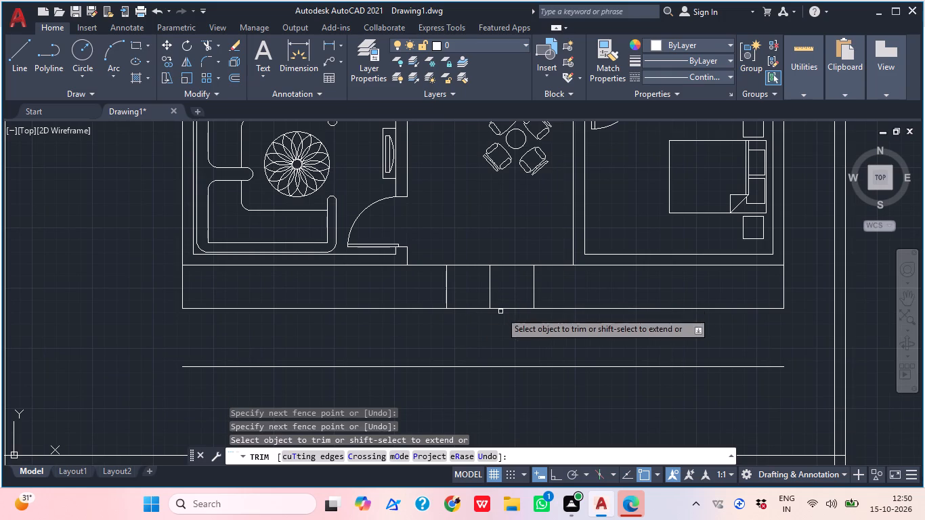
{"action": "left_click", "coordinate": [506, 320]}
{"action": "left_click", "coordinate": [507, 246]}
{"action": "left_click", "coordinate": [479, 322]}
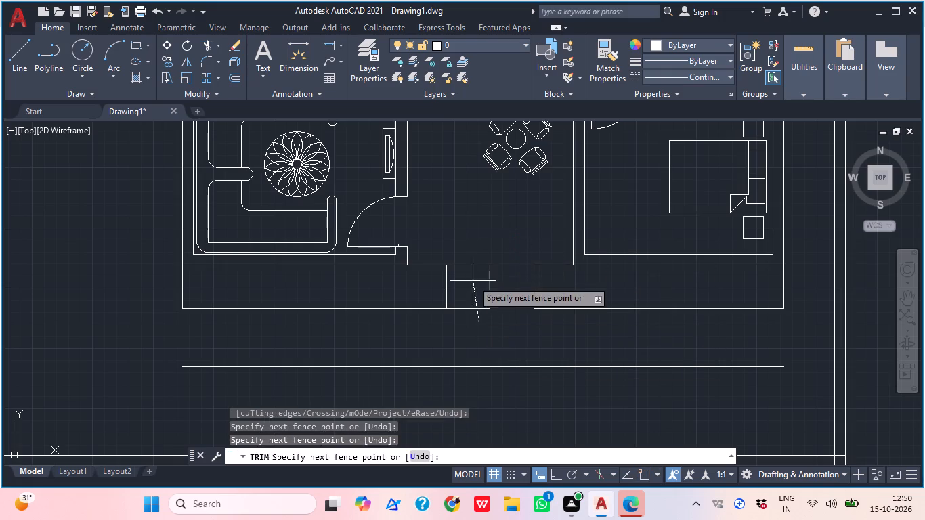
{"action": "left_click", "coordinate": [462, 241]}
{"action": "left_click", "coordinate": [469, 286]}
{"action": "left_click", "coordinate": [497, 288]}
{"action": "middle_click_drag", "start_coordinate": [473, 303], "coordinate": [465, 276]}
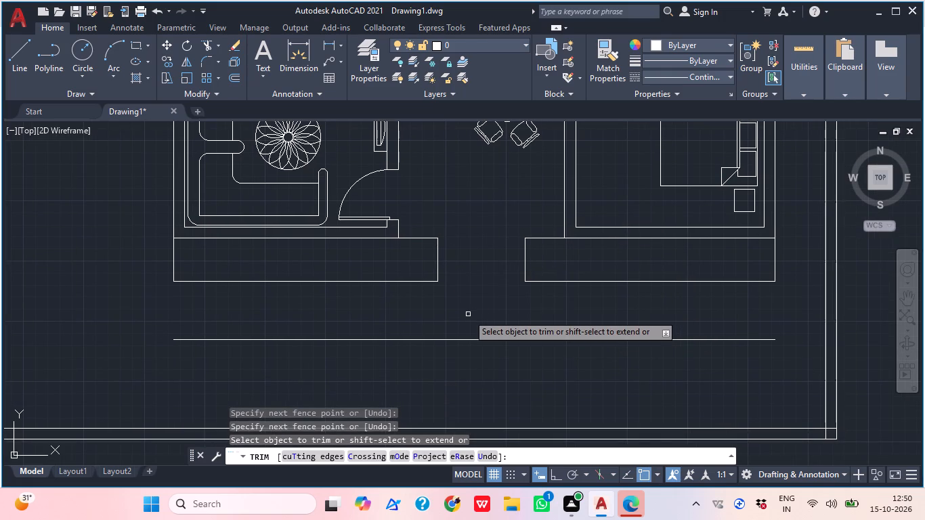
{"action": "key", "text": "Escape"}
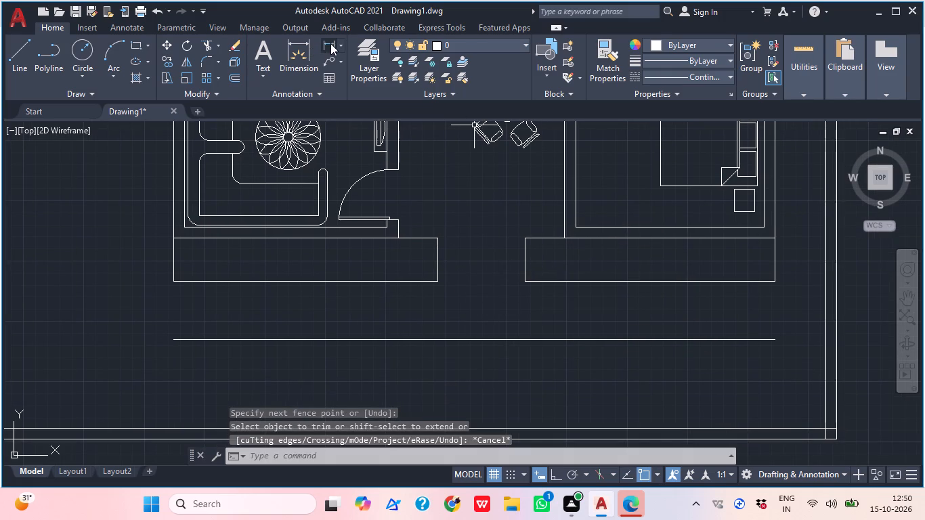
Add a horizontal linear dimension across the entrance gap between the two front strips.
{"action": "left_click", "coordinate": [330, 43]}
{"action": "left_click", "coordinate": [436, 257]}
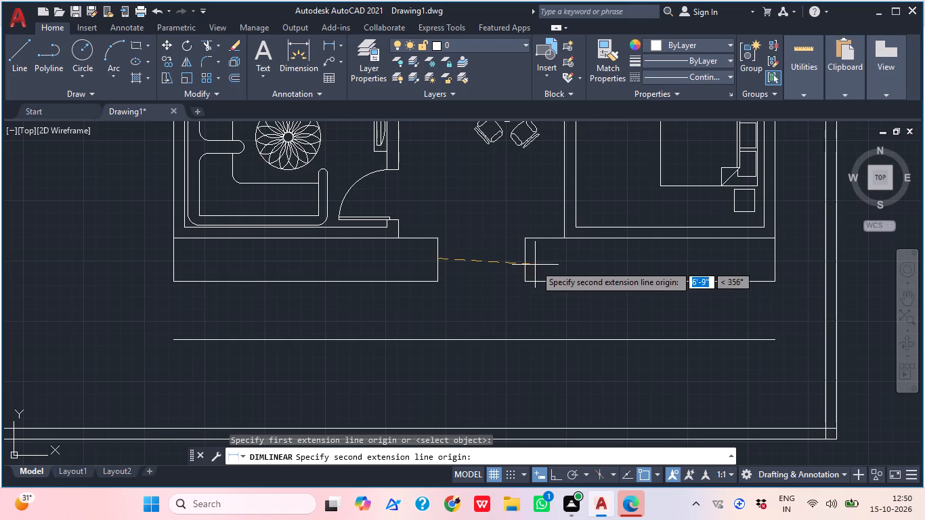
{"action": "left_click", "coordinate": [528, 262]}
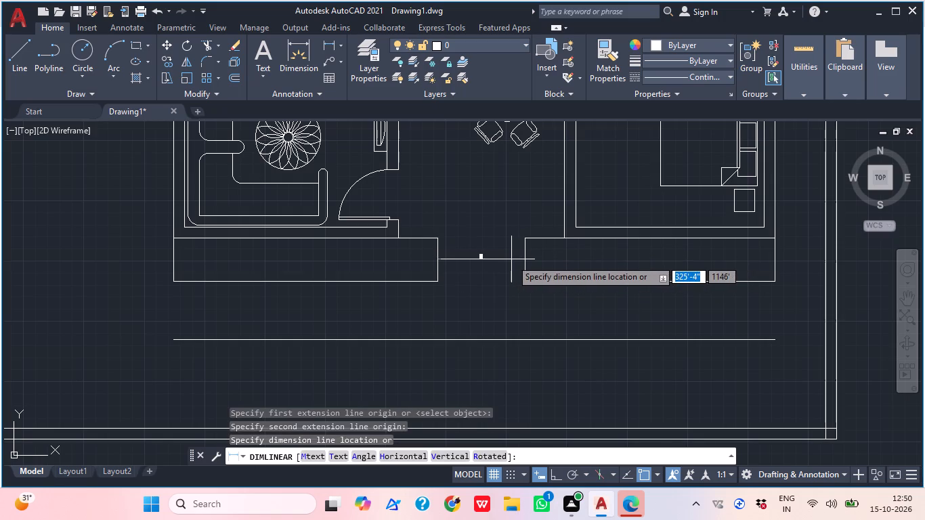
{"action": "left_click", "coordinate": [511, 259]}
{"action": "scroll", "coordinate": [473, 288], "scroll_direction": "up", "scroll_amount": 2}
{"action": "middle_click_drag", "start_coordinate": [493, 274], "coordinate": [424, 316]}
{"action": "scroll", "coordinate": [408, 277], "scroll_direction": "down", "scroll_amount": 2}
{"action": "middle_click_drag", "start_coordinate": [444, 300], "coordinate": [425, 246]}
{"action": "scroll", "coordinate": [434, 254], "scroll_direction": "down", "scroll_amount": 1}
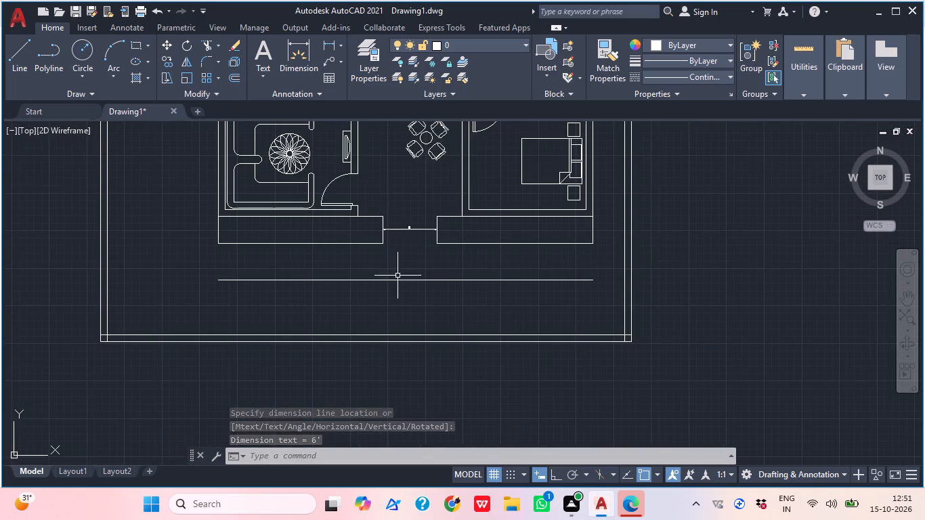
{"action": "middle_click_drag", "start_coordinate": [397, 276], "coordinate": [449, 324]}
{"action": "key", "text": "Escape"}
Draw a vertical line 7' long from the bedroom's entrance-side wall down to the long front line.
{"action": "middle_click_drag", "start_coordinate": [465, 332], "coordinate": [427, 313]}
{"action": "key", "text": "l"}
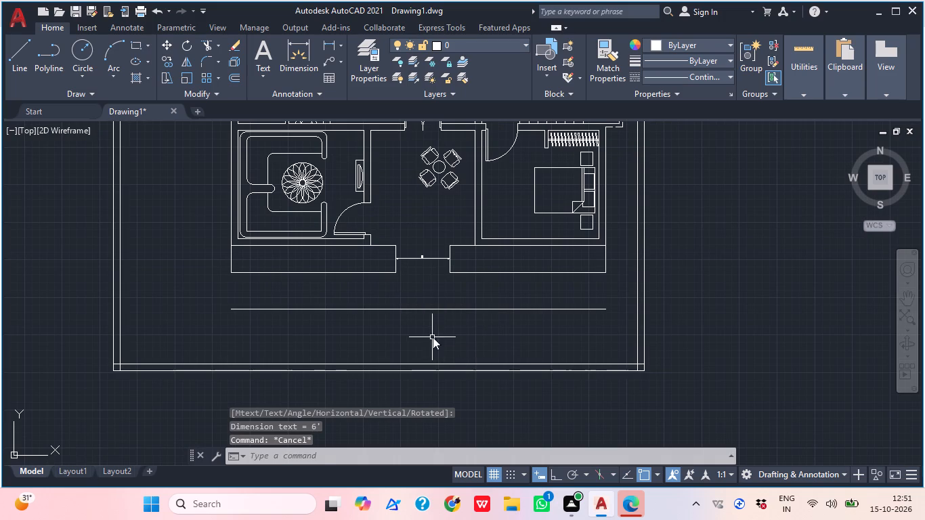
{"action": "key", "text": "space"}
{"action": "left_click", "coordinate": [479, 246]}
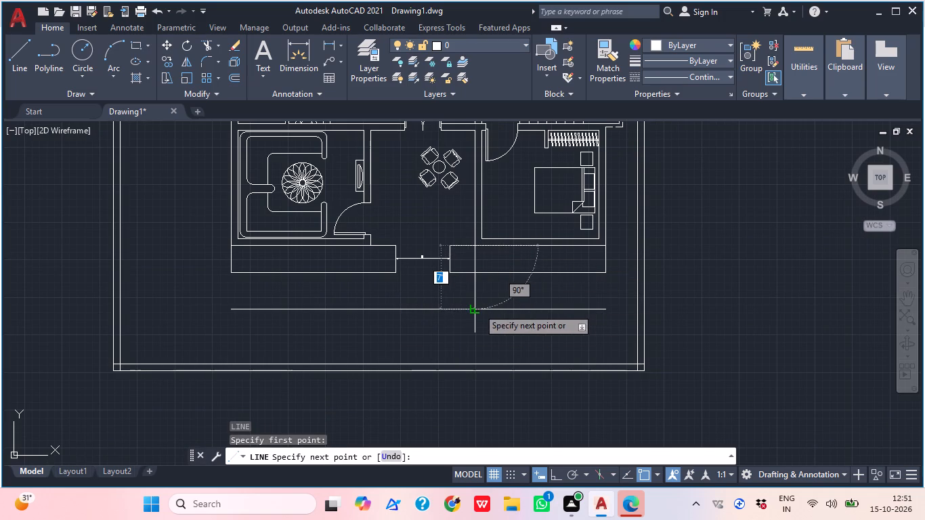
{"action": "left_click", "coordinate": [478, 308]}
{"action": "key", "text": "Escape"}
Trim away the part of the new vertical line that crosses the front strip on the bedroom side.
{"action": "type", "text": "TR"}
{"action": "key", "text": "space"}
{"action": "left_click", "coordinate": [483, 259]}
{"action": "left_click", "coordinate": [468, 257]}
{"action": "key", "text": "Escape"}
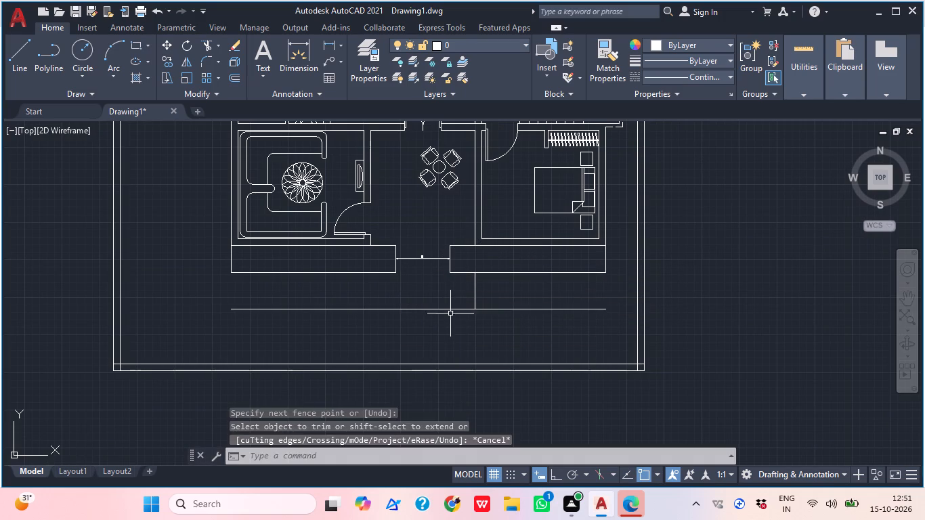
Offset the vertical line below the bedroom-side strip outward three times in succession at 1' spacing to form steps.
{"action": "middle_click_drag", "start_coordinate": [412, 337], "coordinate": [395, 343]}
{"action": "type", "text": "O"}
{"action": "key", "text": "space"}
{"action": "type", "text": "1'"}
{"action": "key", "text": "Return"}
{"action": "left_click", "coordinate": [457, 296]}
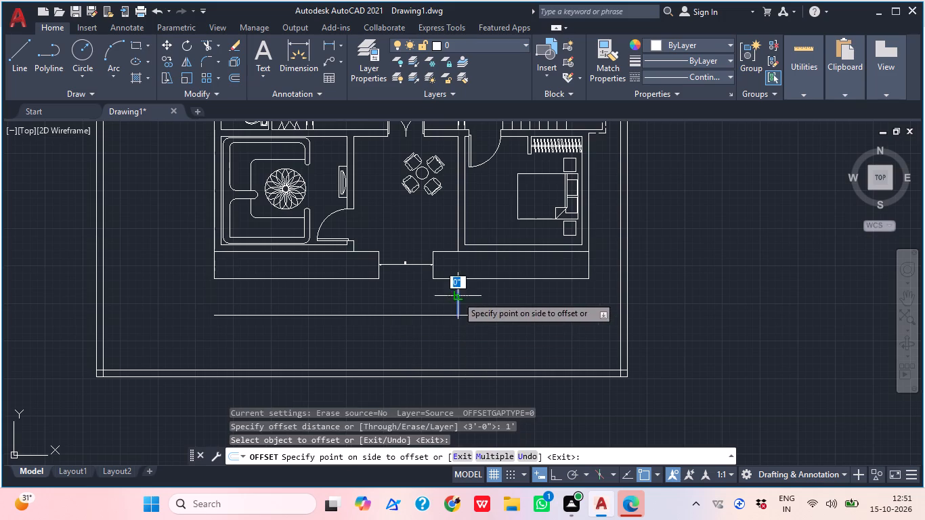
{"action": "left_click", "coordinate": [482, 302]}
{"action": "scroll", "coordinate": [526, 275], "scroll_direction": "up", "scroll_amount": 2}
{"action": "middle_click_drag", "start_coordinate": [515, 271], "coordinate": [454, 283]}
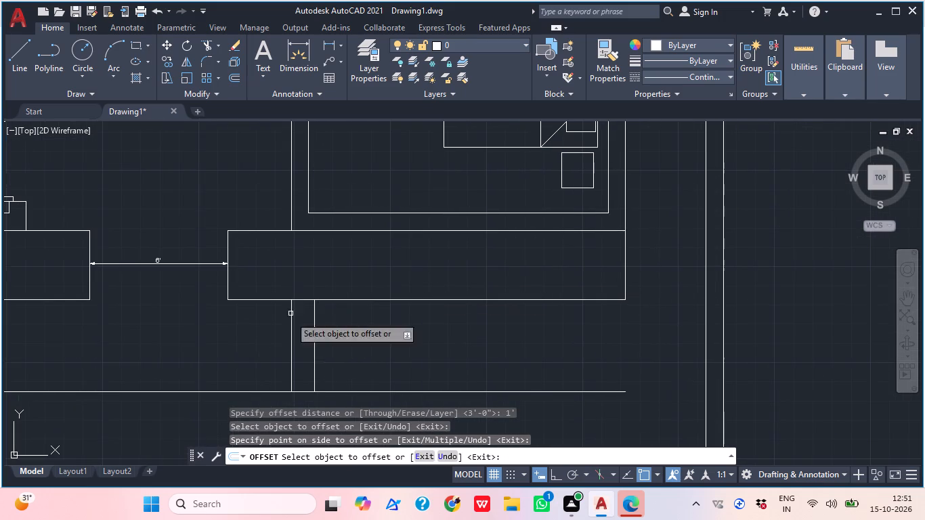
{"action": "left_click", "coordinate": [314, 345]}
{"action": "left_click", "coordinate": [388, 357]}
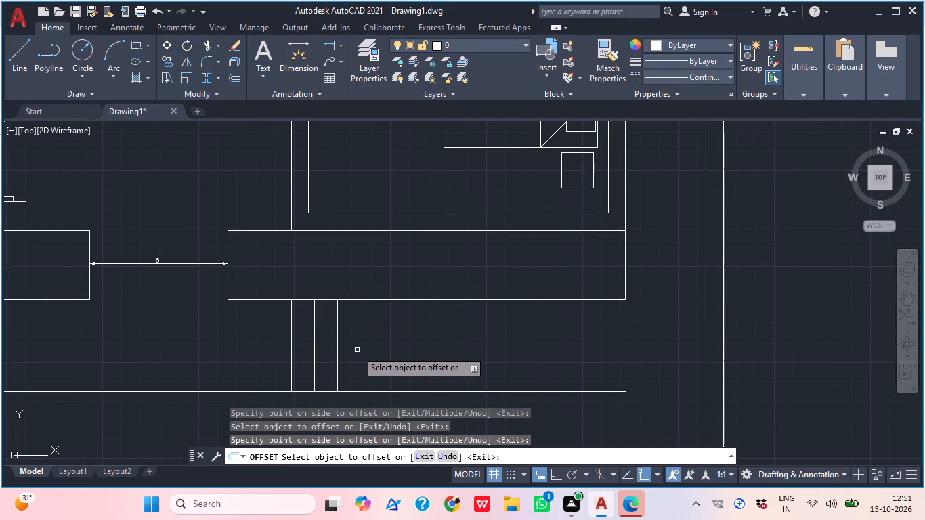
{"action": "left_click", "coordinate": [338, 339]}
{"action": "left_click", "coordinate": [369, 344]}
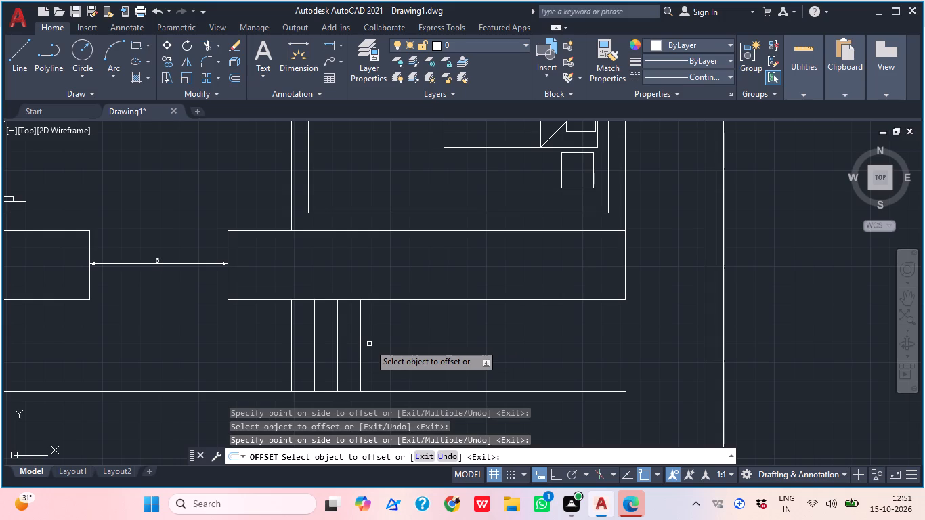
{"action": "middle_click_drag", "start_coordinate": [404, 347], "coordinate": [461, 363]}
{"action": "key", "text": "Escape"}
Trim the long front line beyond the outermost step line on the bedroom side.
{"action": "type", "text": "TR"}
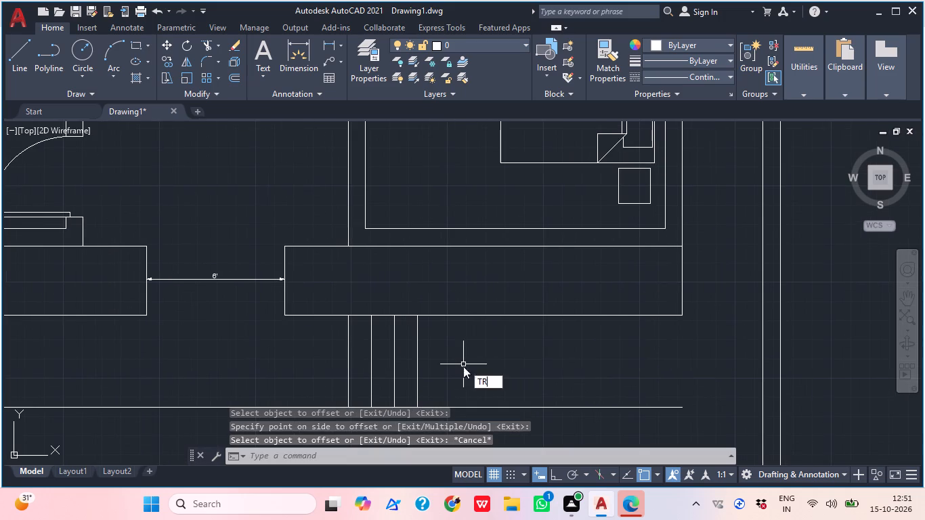
{"action": "key", "text": "space"}
{"action": "middle_click_drag", "start_coordinate": [463, 388], "coordinate": [505, 335]}
{"action": "left_click", "coordinate": [509, 355]}
{"action": "middle_click_drag", "start_coordinate": [492, 349], "coordinate": [538, 374]}
{"action": "scroll", "coordinate": [496, 352], "scroll_direction": "down", "scroll_amount": 1}
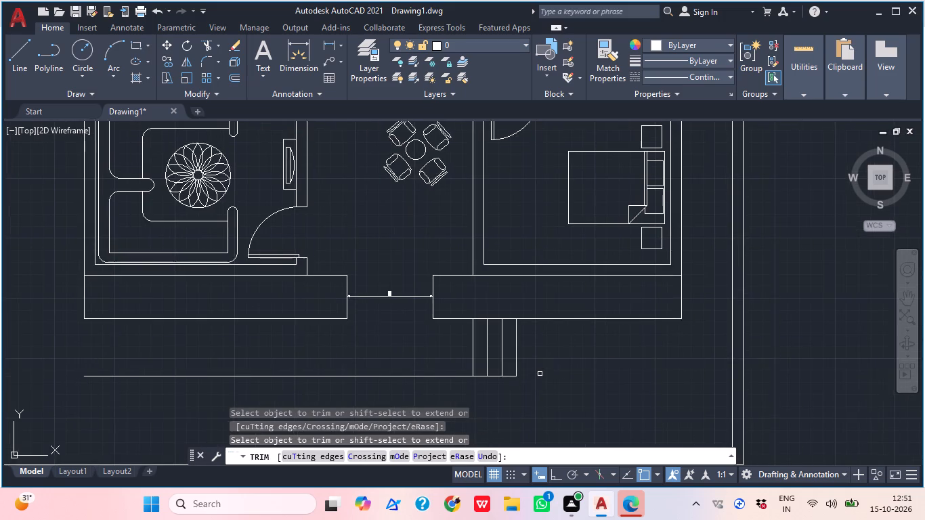
{"action": "key", "text": "Escape"}
Draw a vertical line 7' long from the living room's entrance-side wall corner down to the front line.
{"action": "middle_click_drag", "start_coordinate": [347, 321], "coordinate": [412, 334]}
{"action": "key", "text": "l"}
{"action": "key", "text": "space"}
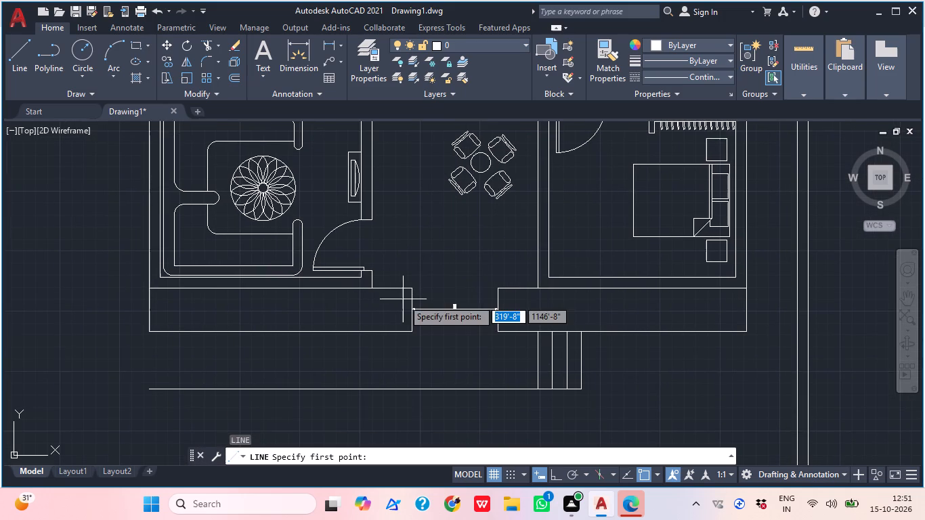
{"action": "left_click", "coordinate": [371, 287]}
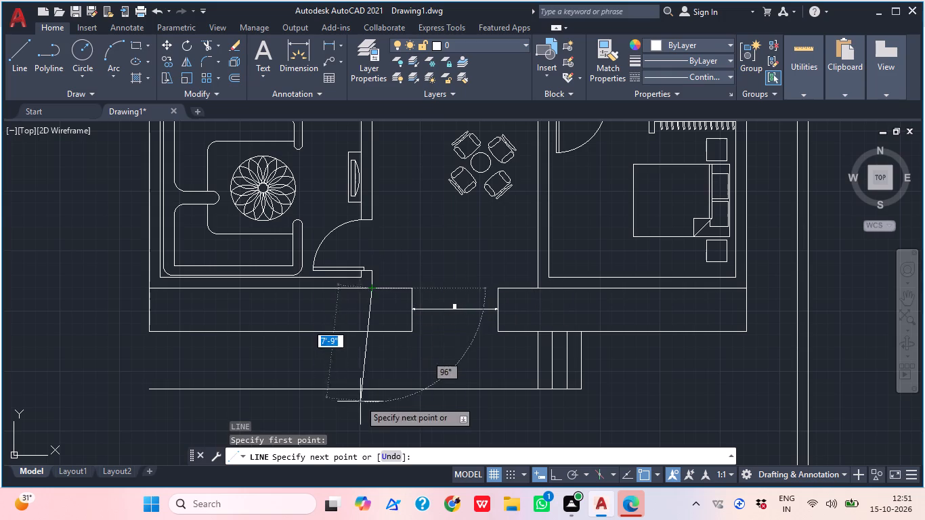
{"action": "scroll", "coordinate": [373, 399], "scroll_direction": "up", "scroll_amount": 1}
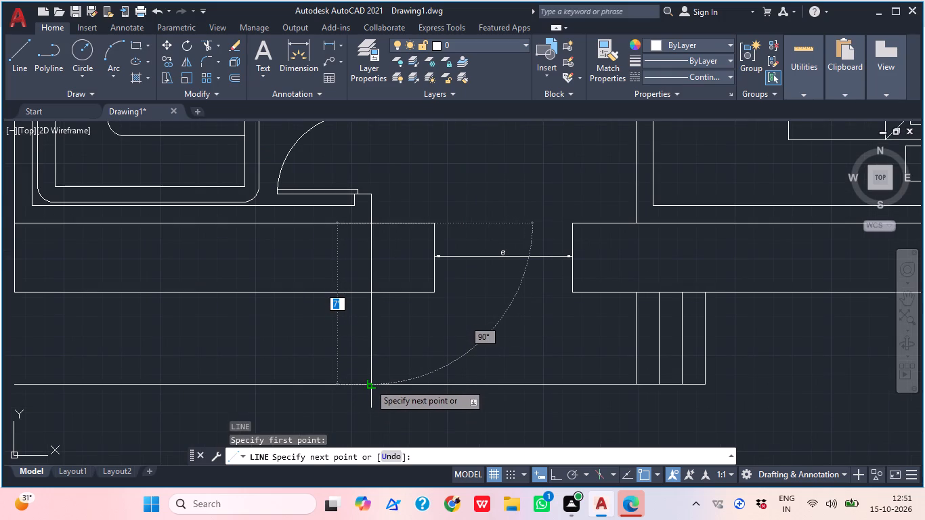
{"action": "left_click", "coordinate": [370, 383]}
{"action": "key", "text": "Escape"}
Trim away the part of that vertical line that crosses the front strip on the living room side.
{"action": "middle_click_drag", "start_coordinate": [459, 359], "coordinate": [458, 401]}
{"action": "key", "text": "t"}
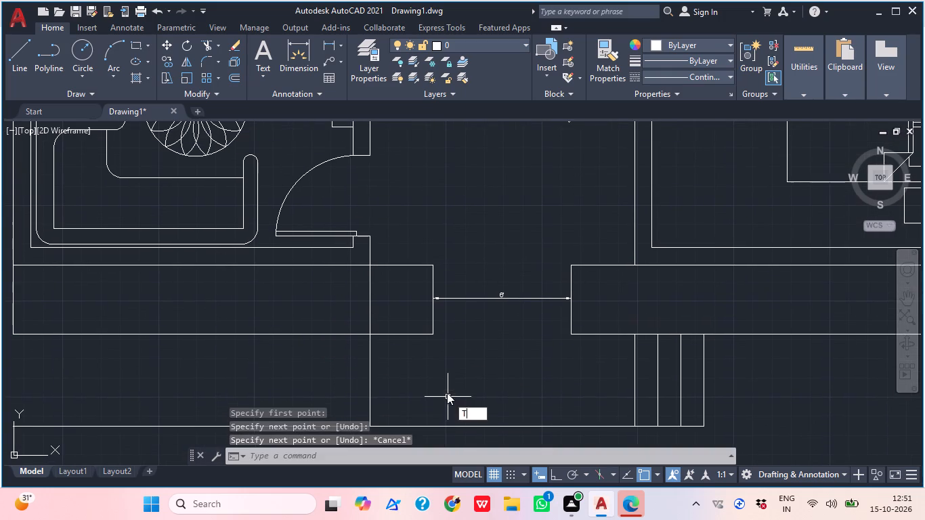
{"action": "type", "text": "R"}
{"action": "key", "text": "space"}
{"action": "left_click", "coordinate": [389, 314]}
{"action": "left_click", "coordinate": [313, 275]}
{"action": "key", "text": "Escape"}
Offset the vertical line below the living-room-side strip outward three times in succession at 1' spacing to form steps.
{"action": "middle_click_drag", "start_coordinate": [432, 383], "coordinate": [442, 365]}
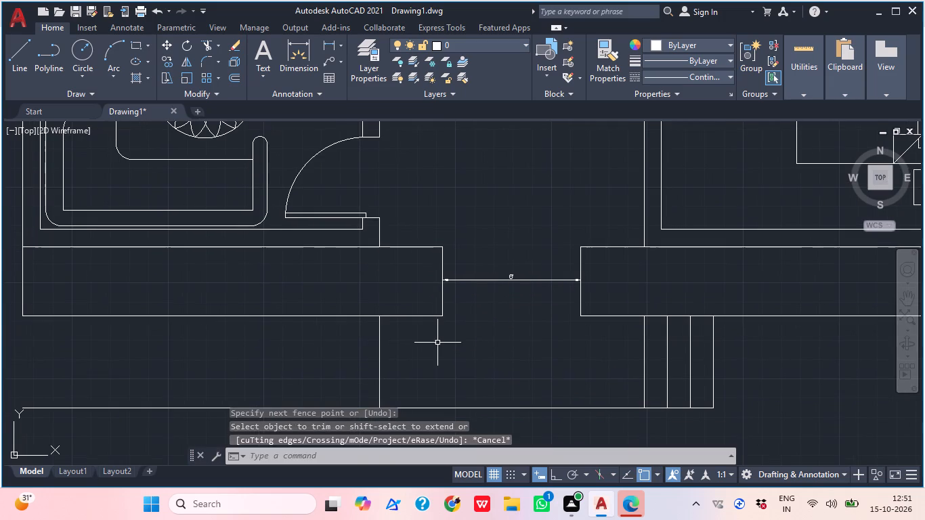
{"action": "type", "text": "O"}
{"action": "key", "text": "space"}
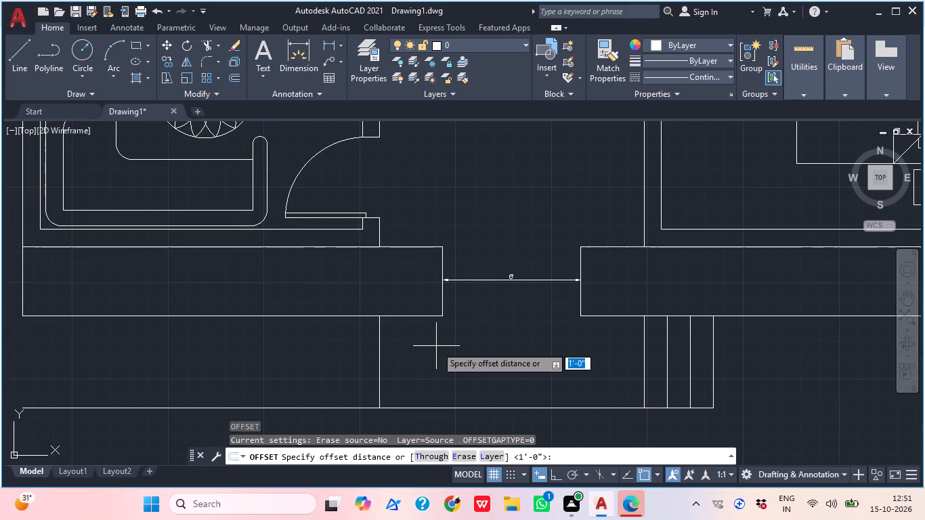
{"action": "key", "text": "Return"}
{"action": "middle_click_drag", "start_coordinate": [380, 389], "coordinate": [460, 348]}
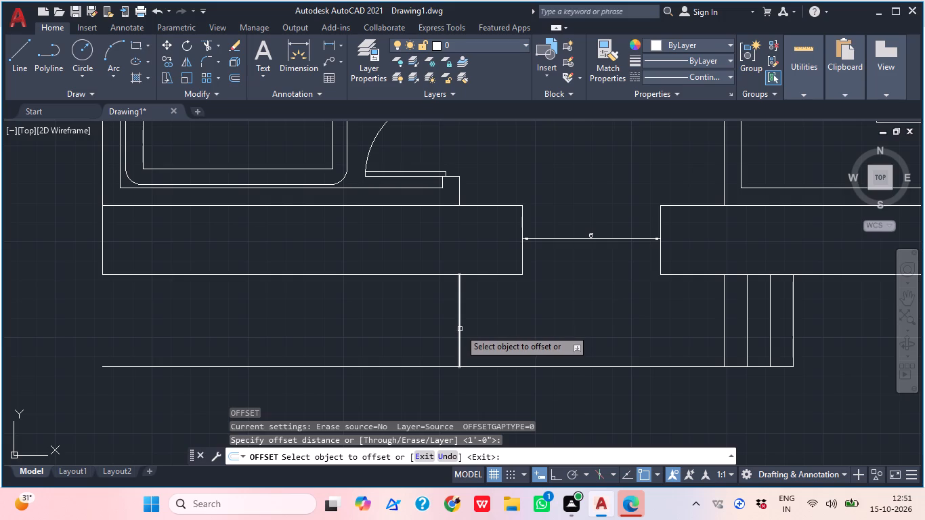
{"action": "scroll", "coordinate": [505, 301], "scroll_direction": "up", "scroll_amount": 1}
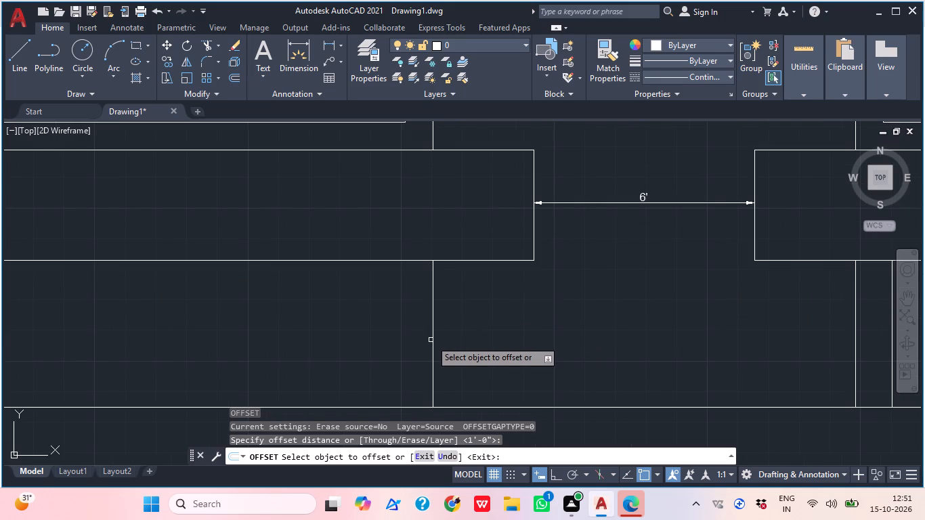
{"action": "left_click", "coordinate": [434, 339]}
{"action": "left_click", "coordinate": [365, 338]}
{"action": "middle_click_drag", "start_coordinate": [426, 323], "coordinate": [506, 315]}
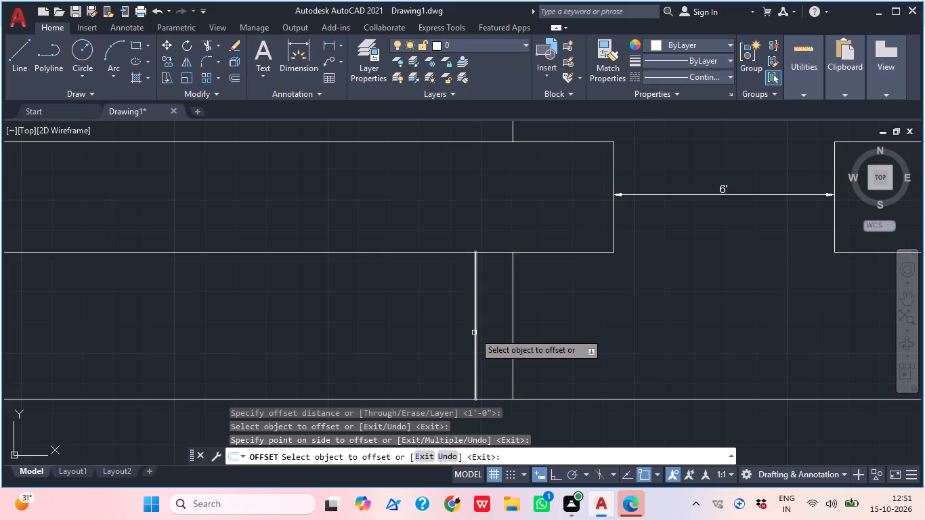
{"action": "left_click", "coordinate": [474, 332]}
{"action": "left_click", "coordinate": [399, 339]}
{"action": "middle_click_drag", "start_coordinate": [465, 328], "coordinate": [492, 320]}
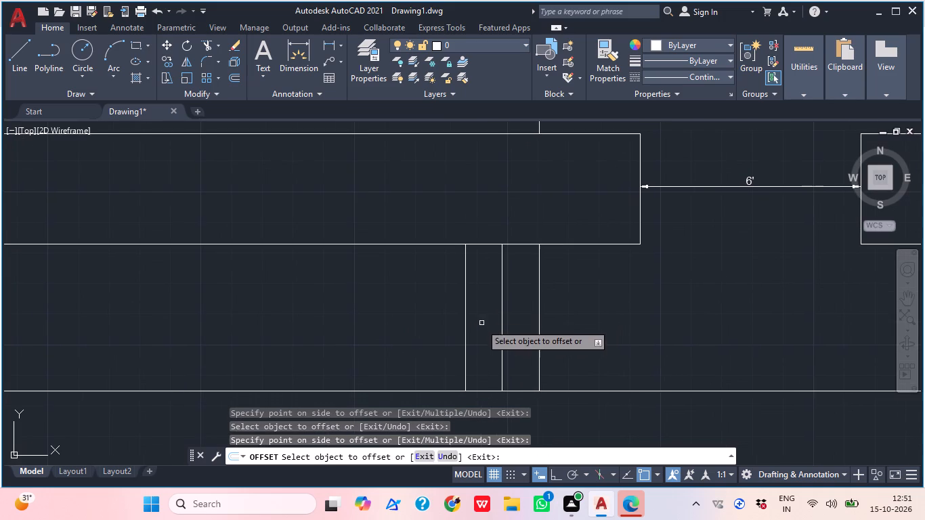
{"action": "left_click", "coordinate": [465, 326]}
{"action": "left_click", "coordinate": [393, 328]}
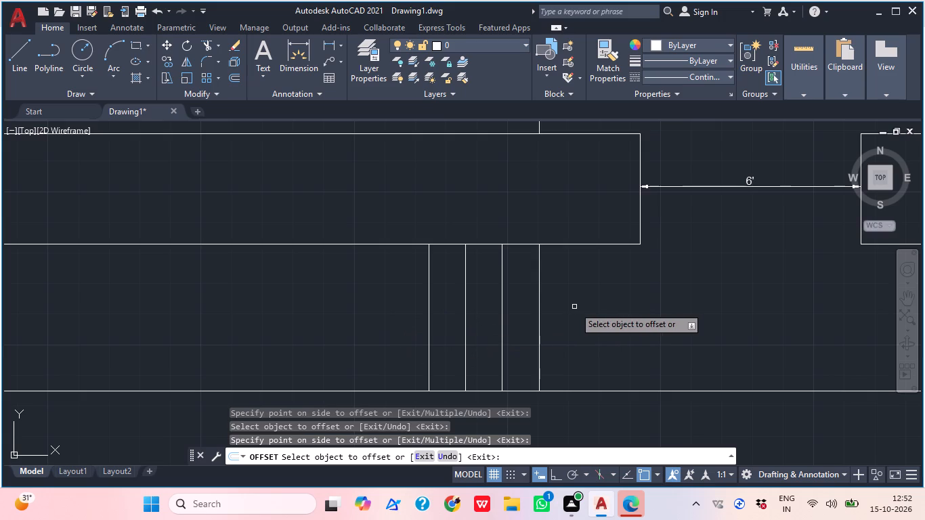
{"action": "key", "text": "Escape"}
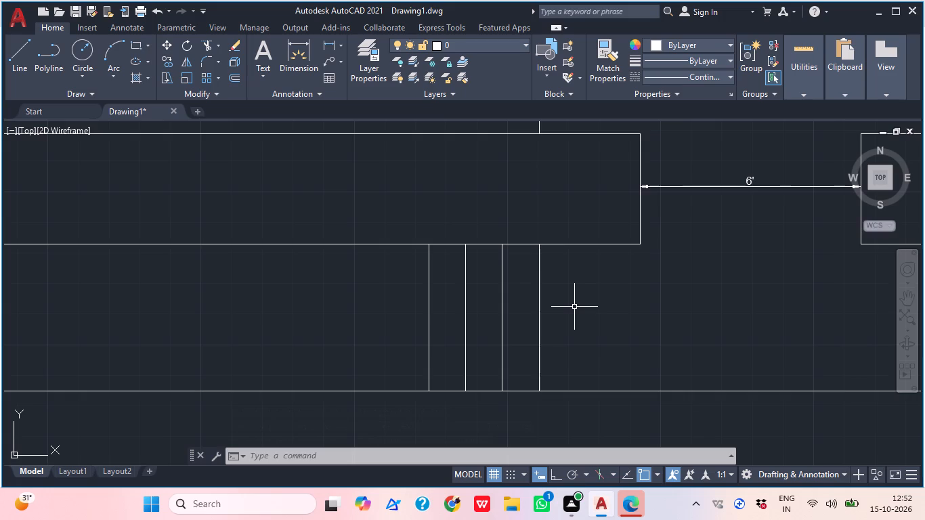
{"action": "key", "text": "Escape"}
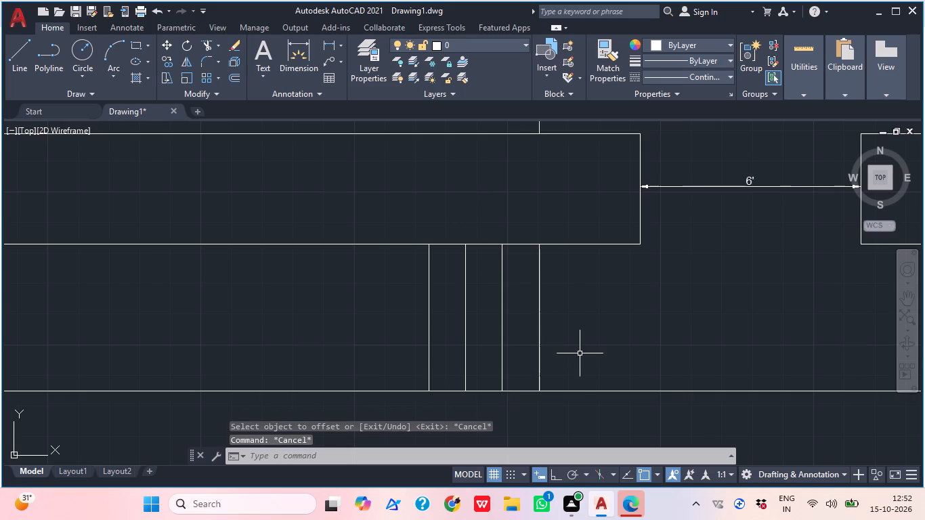
Trim the front line beyond the outermost step line on the living room side.
{"action": "type", "text": "TR"}
{"action": "key", "text": "space"}
{"action": "left_click", "coordinate": [399, 361]}
{"action": "left_click", "coordinate": [364, 411]}
{"action": "scroll", "coordinate": [370, 354], "scroll_direction": "down", "scroll_amount": 2}
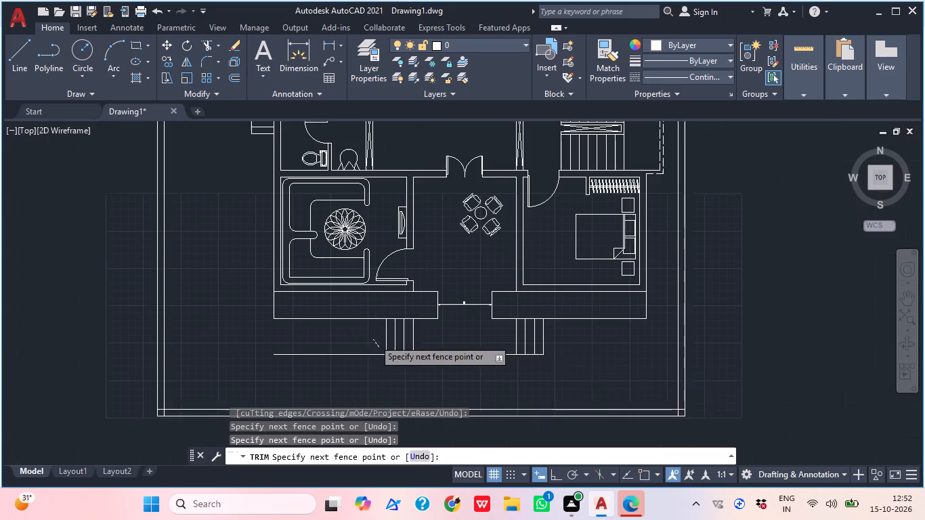
{"action": "scroll", "coordinate": [374, 339], "scroll_direction": "down", "scroll_amount": 1}
{"action": "left_click", "coordinate": [334, 378]}
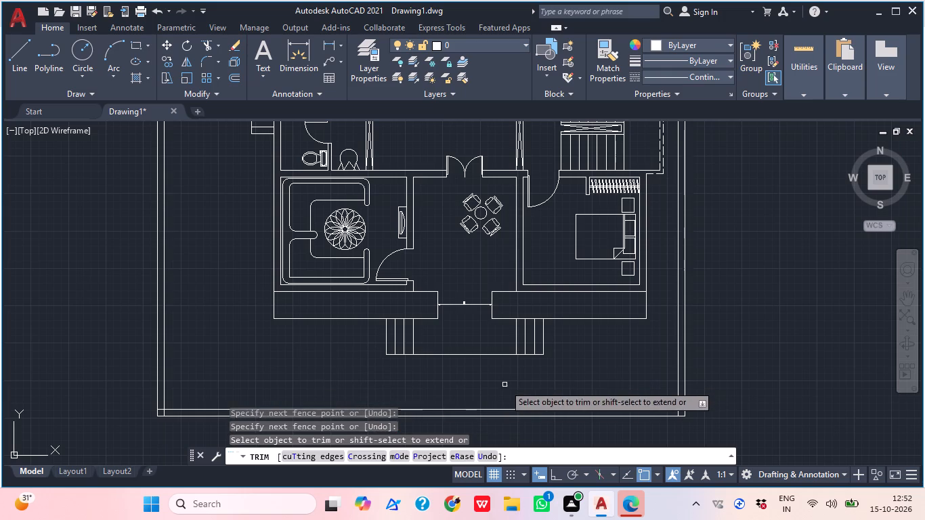
{"action": "key", "text": "Escape"}
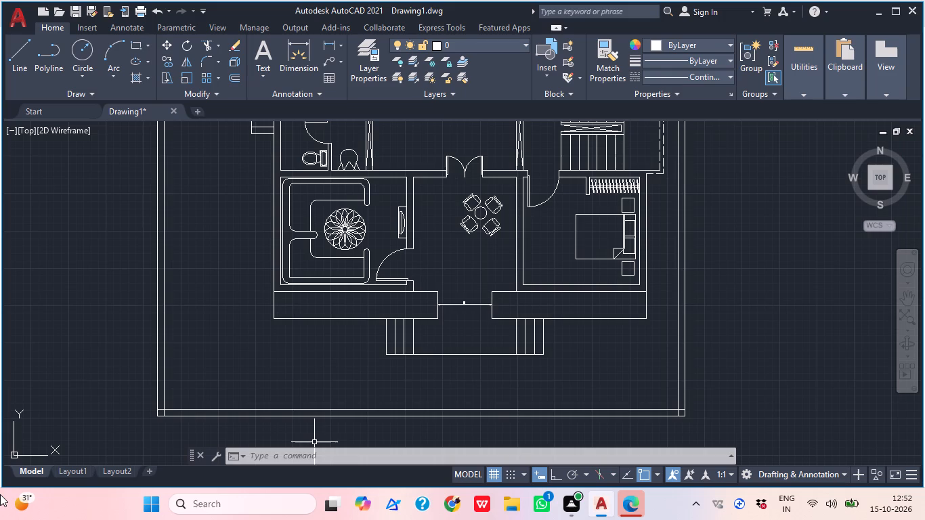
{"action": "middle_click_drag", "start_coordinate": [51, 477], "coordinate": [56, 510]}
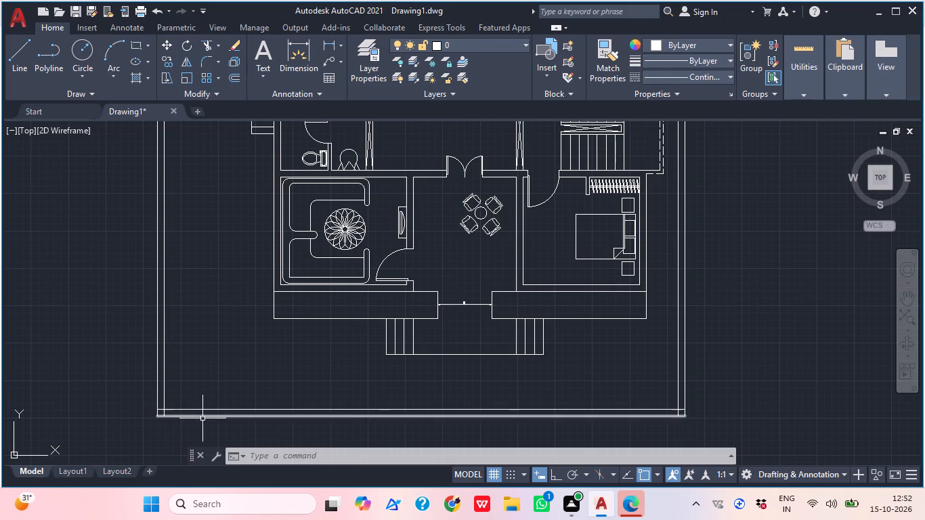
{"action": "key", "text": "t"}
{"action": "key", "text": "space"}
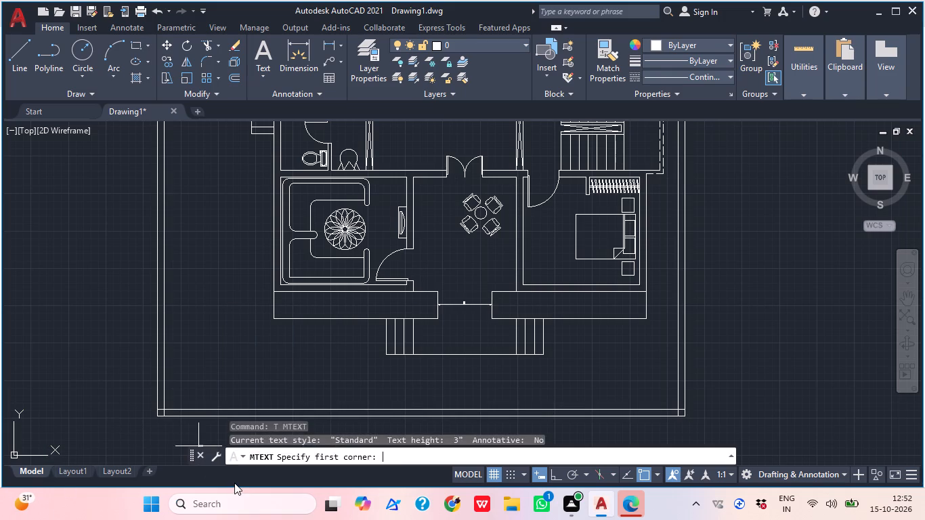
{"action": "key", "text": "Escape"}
Trim the overlapping line ends at the boundary wall's front corner on the living room side.
{"action": "type", "text": "TR"}
{"action": "key", "text": "space"}
{"action": "scroll", "coordinate": [175, 475], "scroll_direction": "up", "scroll_amount": 1}
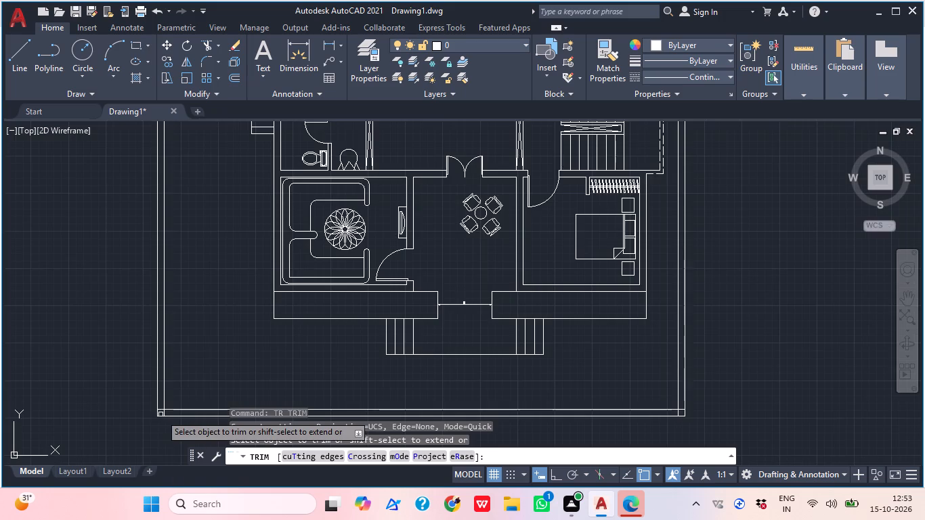
{"action": "scroll", "coordinate": [160, 414], "scroll_direction": "up", "scroll_amount": 1}
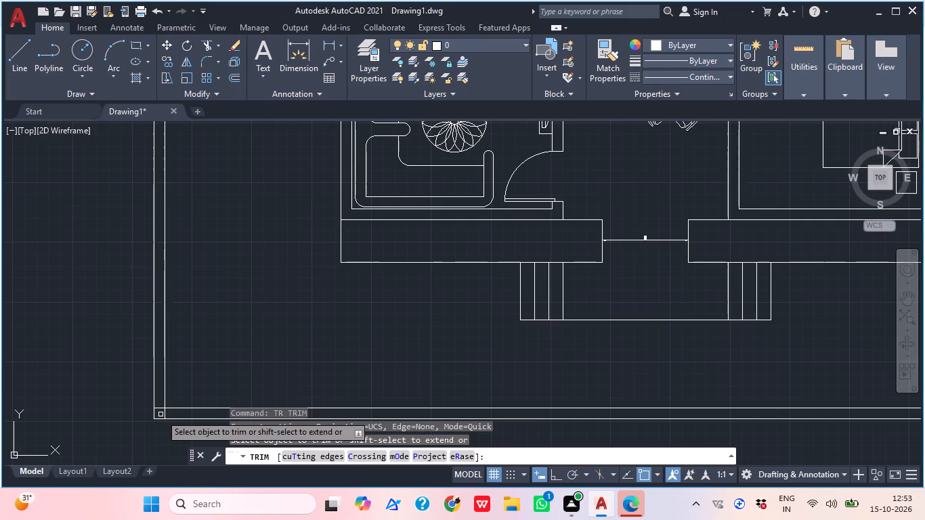
{"action": "middle_click_drag", "start_coordinate": [186, 357], "coordinate": [197, 269]}
{"action": "key", "text": "Escape"}
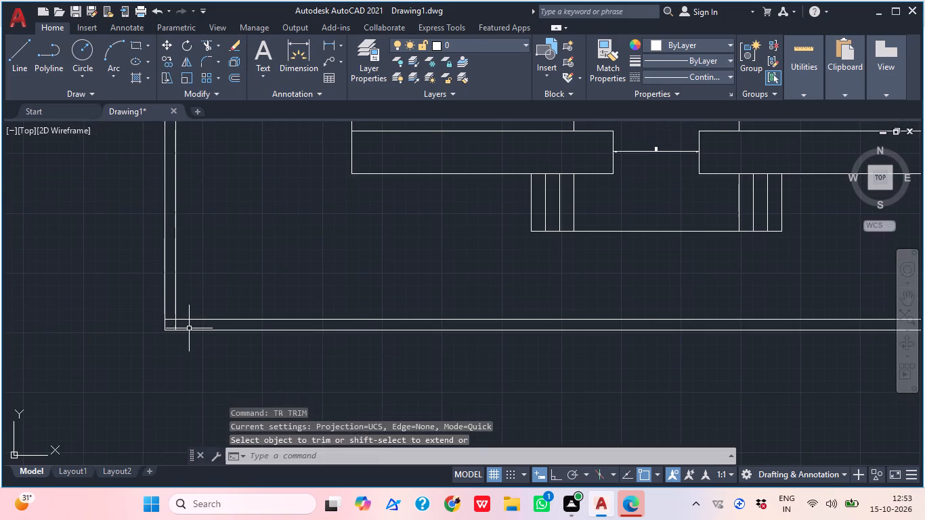
{"action": "type", "text": "TR"}
{"action": "key", "text": "space"}
{"action": "scroll", "coordinate": [180, 324], "scroll_direction": "up", "scroll_amount": 3}
{"action": "left_click", "coordinate": [161, 341]}
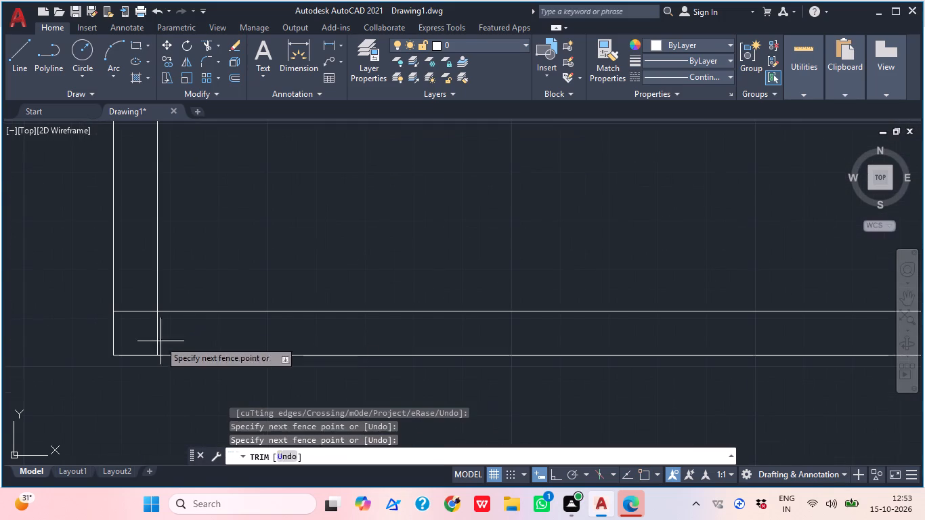
{"action": "left_click", "coordinate": [121, 304]}
Trim the overlapping line ends at the boundary wall's front corner on the bedroom side.
{"action": "scroll", "coordinate": [126, 296], "scroll_direction": "down", "scroll_amount": 3}
{"action": "middle_click_drag", "start_coordinate": [427, 302], "coordinate": [0, 295]}
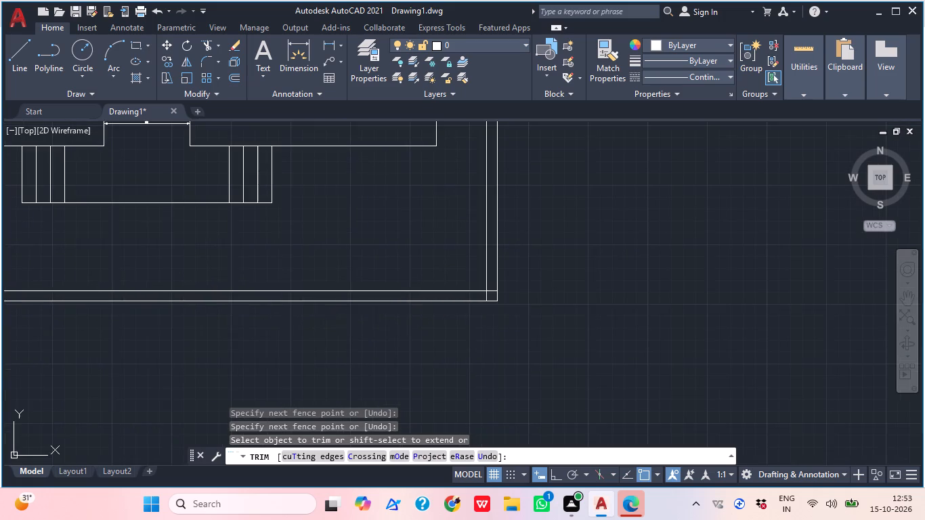
{"action": "scroll", "coordinate": [494, 299], "scroll_direction": "up", "scroll_amount": 5}
{"action": "left_click", "coordinate": [369, 297]}
{"action": "left_click", "coordinate": [429, 194]}
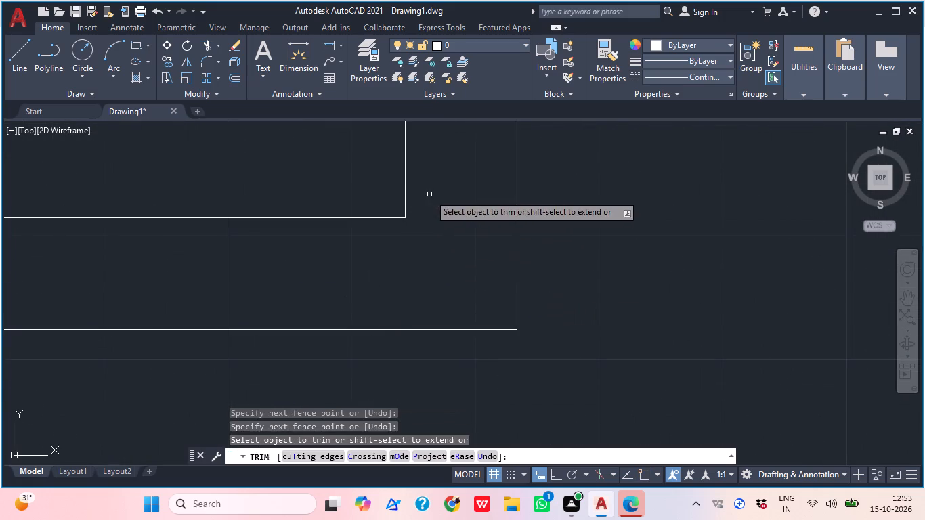
{"action": "scroll", "coordinate": [453, 211], "scroll_direction": "down", "scroll_amount": 6}
{"action": "middle_click_drag", "start_coordinate": [490, 232], "coordinate": [514, 364]}
{"action": "scroll", "coordinate": [495, 253], "scroll_direction": "down", "scroll_amount": 2}
{"action": "middle_click_drag", "start_coordinate": [480, 168], "coordinate": [506, 374]}
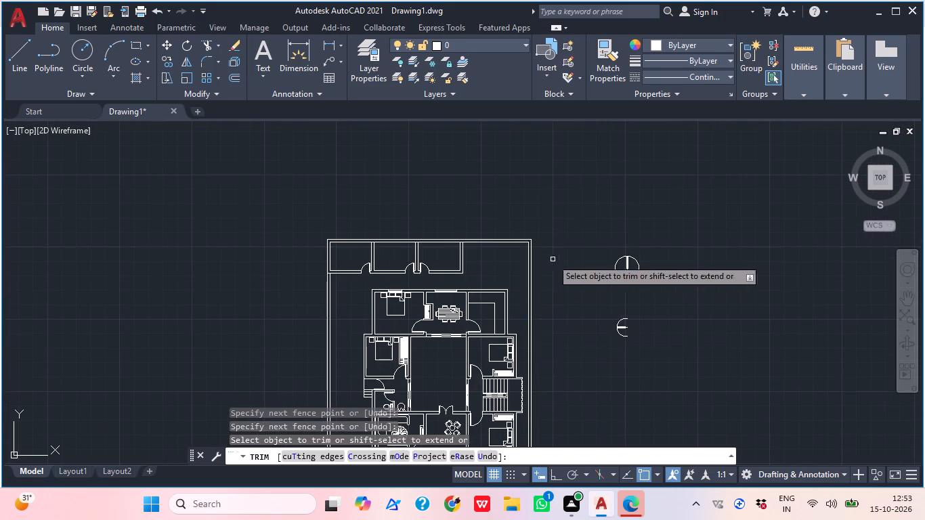
{"action": "key", "text": "Escape"}
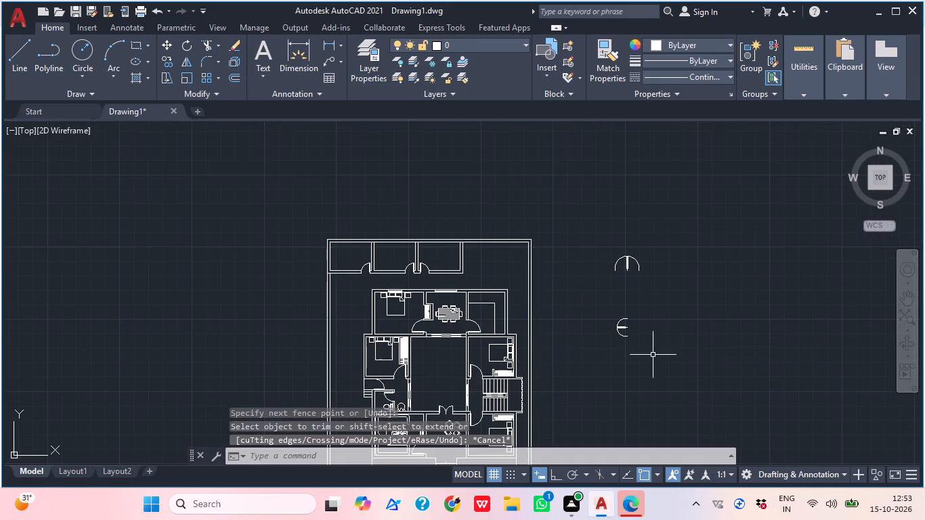
Draw a line across the front boundary wall, 2' from its inner corner on the living room side.
{"action": "middle_click_drag", "start_coordinate": [652, 354], "coordinate": [731, 68]}
{"action": "scroll", "coordinate": [427, 269], "scroll_direction": "up", "scroll_amount": 2}
{"action": "middle_click_drag", "start_coordinate": [429, 271], "coordinate": [451, 345]}
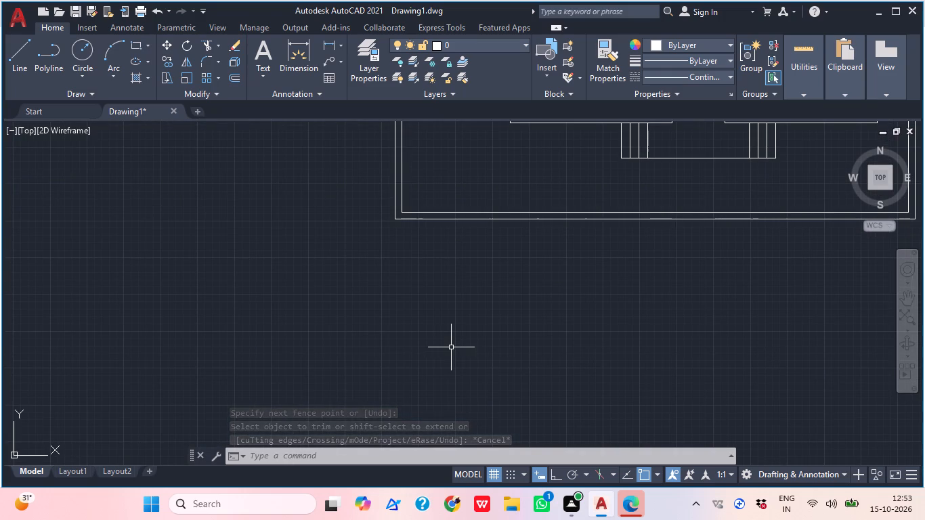
{"action": "middle_click_drag", "start_coordinate": [441, 219], "coordinate": [402, 279]}
{"action": "scroll", "coordinate": [375, 286], "scroll_direction": "up", "scroll_amount": 1}
{"action": "type", "text": "L T"}
{"action": "type", "text": "K"}
{"action": "key", "text": "space"}
{"action": "scroll", "coordinate": [362, 269], "scroll_direction": "up", "scroll_amount": 1}
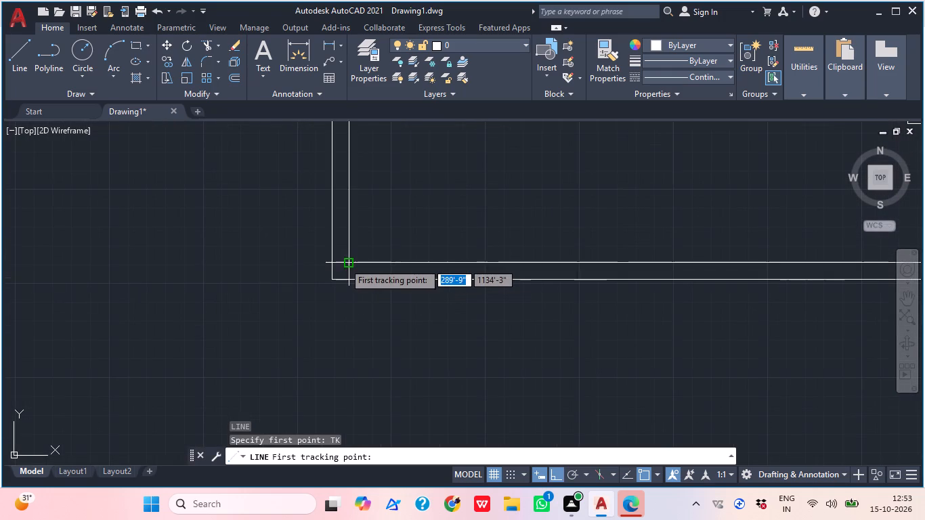
{"action": "left_click", "coordinate": [349, 263]}
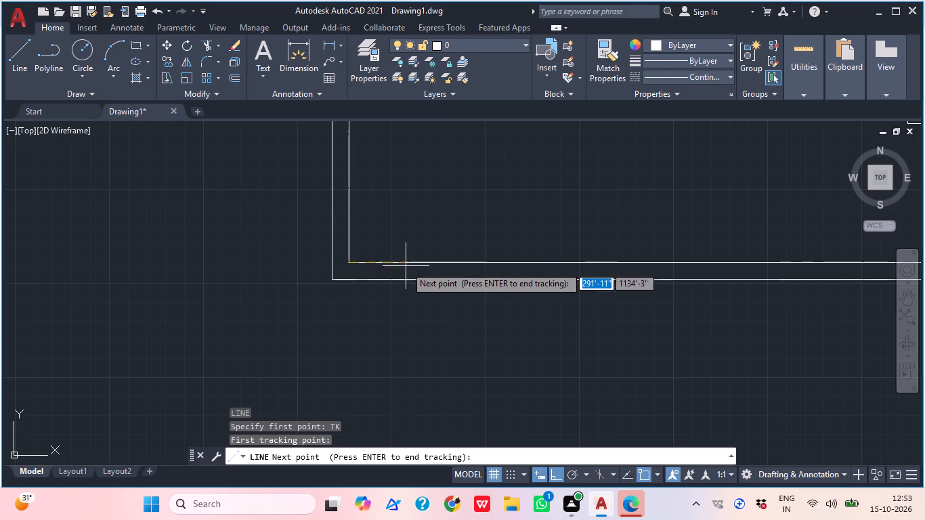
{"action": "type", "text": "2'"}
{"action": "key", "text": "Return"}
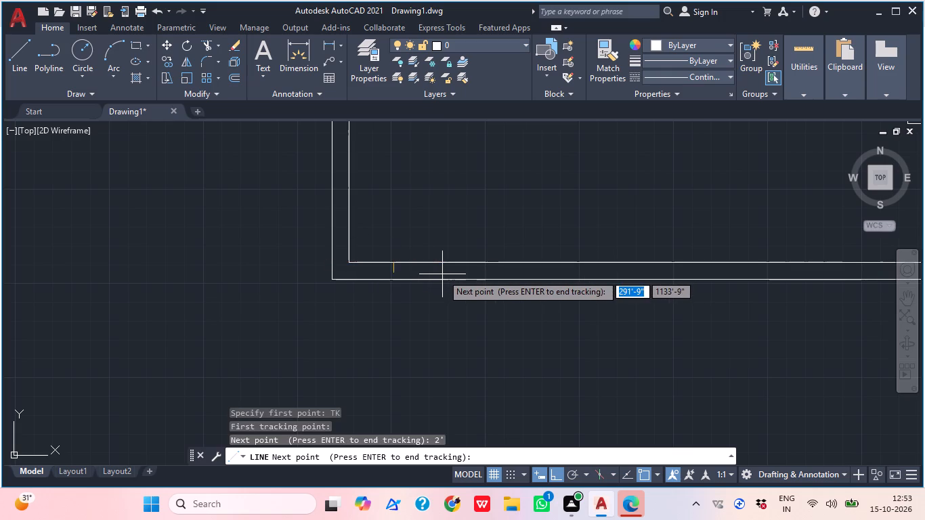
{"action": "key", "text": "Return"}
{"action": "scroll", "coordinate": [415, 275], "scroll_direction": "up", "scroll_amount": 2}
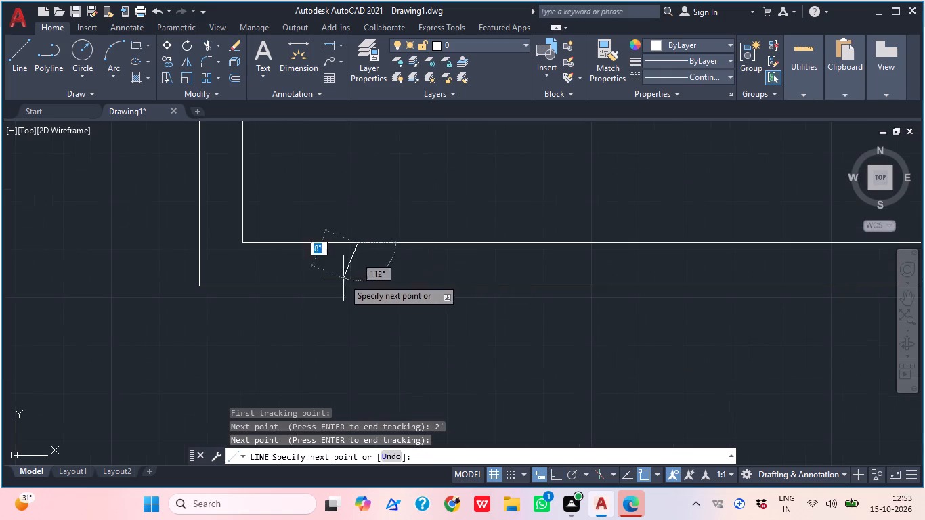
{"action": "left_click", "coordinate": [355, 283]}
{"action": "key", "text": "Escape"}
Offset the short line across the front boundary wall by 8' along the wall, away from the corner.
{"action": "middle_click_drag", "start_coordinate": [423, 272], "coordinate": [293, 329]}
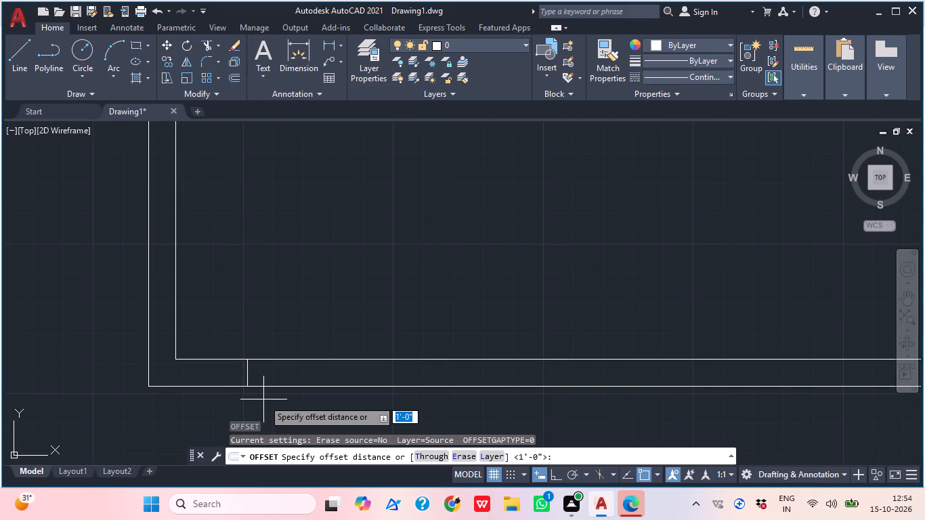
{"action": "type", "text": "8'"}
{"action": "key", "text": "Return"}
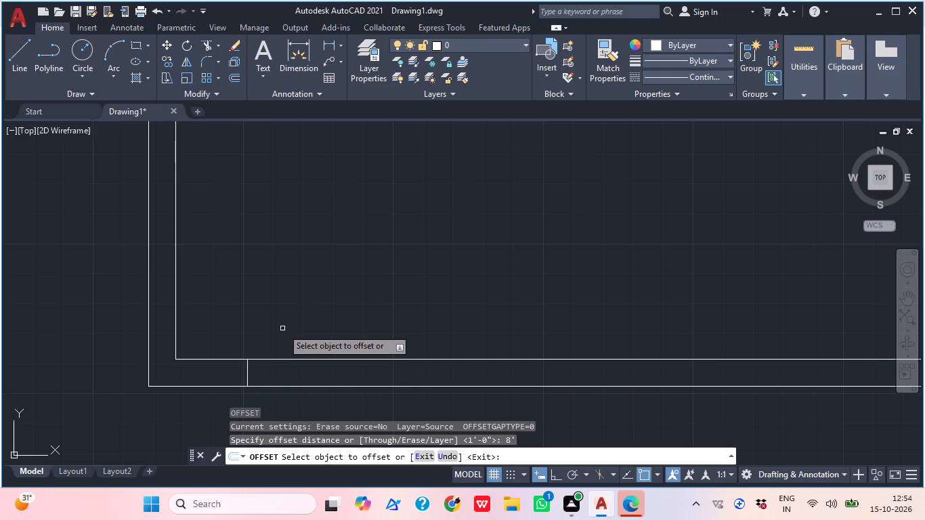
{"action": "scroll", "coordinate": [299, 240], "scroll_direction": "down", "scroll_amount": 1}
{"action": "middle_click_drag", "start_coordinate": [322, 265], "coordinate": [322, 265]}
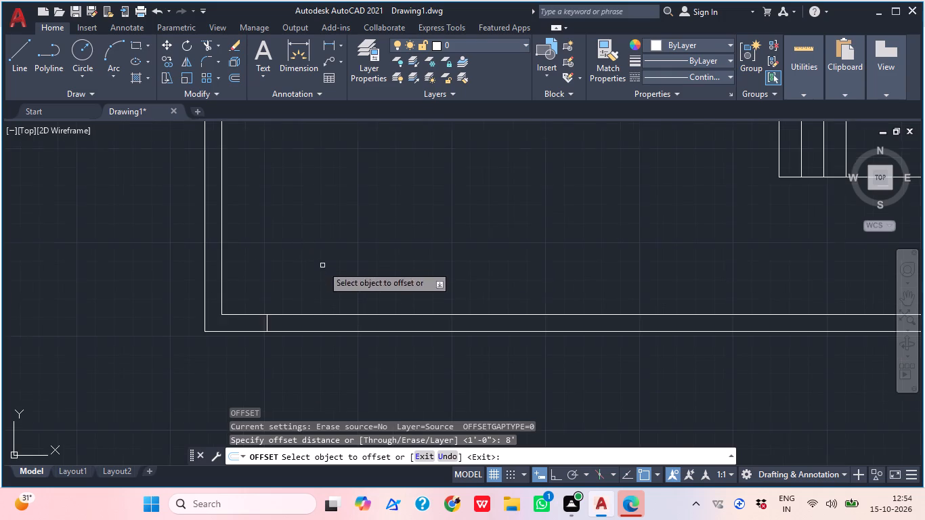
{"action": "middle_click_drag", "start_coordinate": [322, 265], "coordinate": [279, 297]}
{"action": "scroll", "coordinate": [225, 372], "scroll_direction": "up", "scroll_amount": 2}
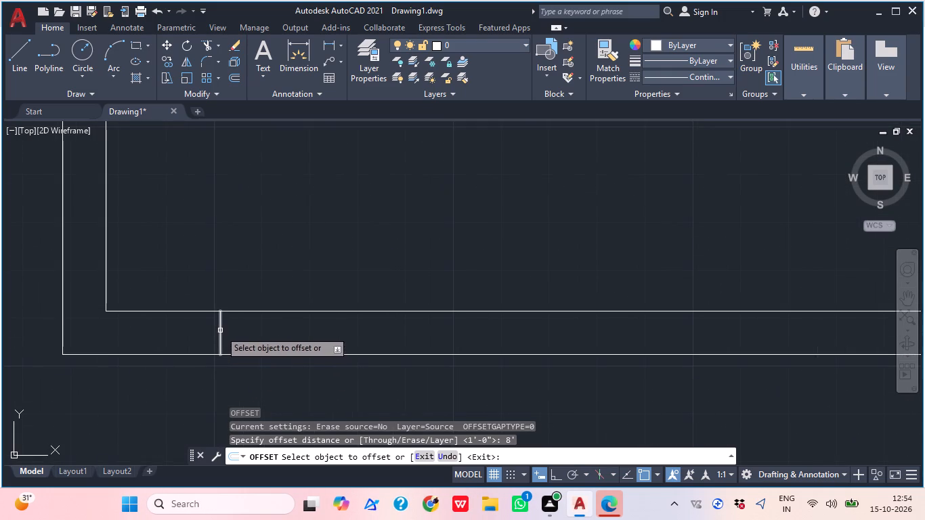
{"action": "left_click", "coordinate": [219, 330]}
{"action": "scroll", "coordinate": [236, 307], "scroll_direction": "down", "scroll_amount": 3}
{"action": "left_click", "coordinate": [364, 341]}
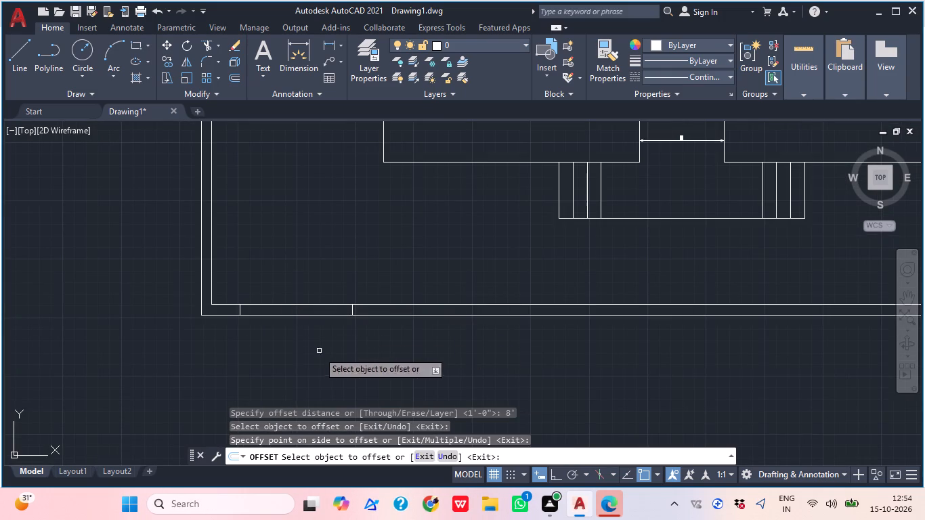
{"action": "middle_click_drag", "start_coordinate": [314, 352], "coordinate": [346, 388]}
{"action": "key", "text": "Escape"}
Trim both front boundary wall lines between the two cross lines to open an 8' gap.
{"action": "type", "text": "TR"}
{"action": "key", "text": "space"}
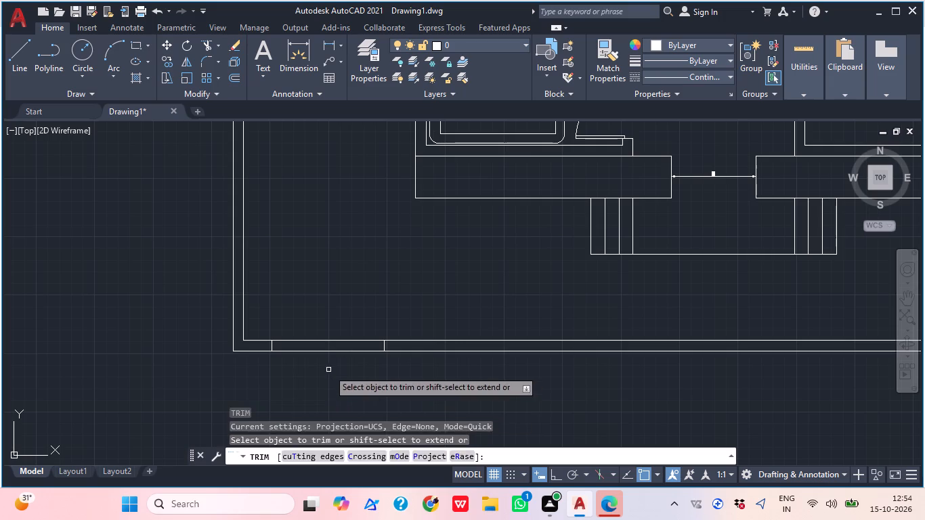
{"action": "left_click", "coordinate": [324, 360]}
{"action": "left_click", "coordinate": [318, 328]}
{"action": "middle_click_drag", "start_coordinate": [364, 365], "coordinate": [302, 360]}
{"action": "key", "text": "Escape"}
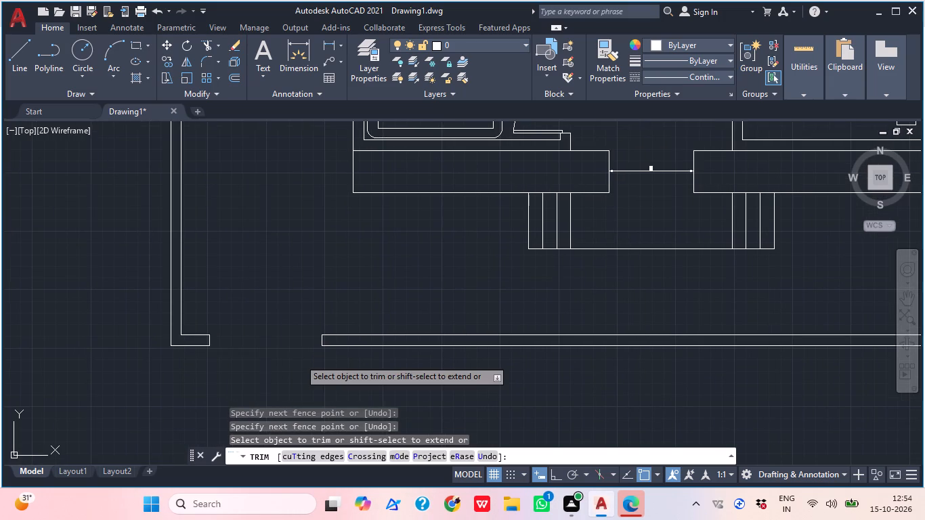
Offset the wall's end line at the far side of the 8' gap by 1' into the wall.
{"action": "scroll", "coordinate": [339, 360], "scroll_direction": "up", "scroll_amount": 1}
{"action": "middle_click_drag", "start_coordinate": [328, 397], "coordinate": [316, 411]}
{"action": "type", "text": "O"}
{"action": "key", "text": "space"}
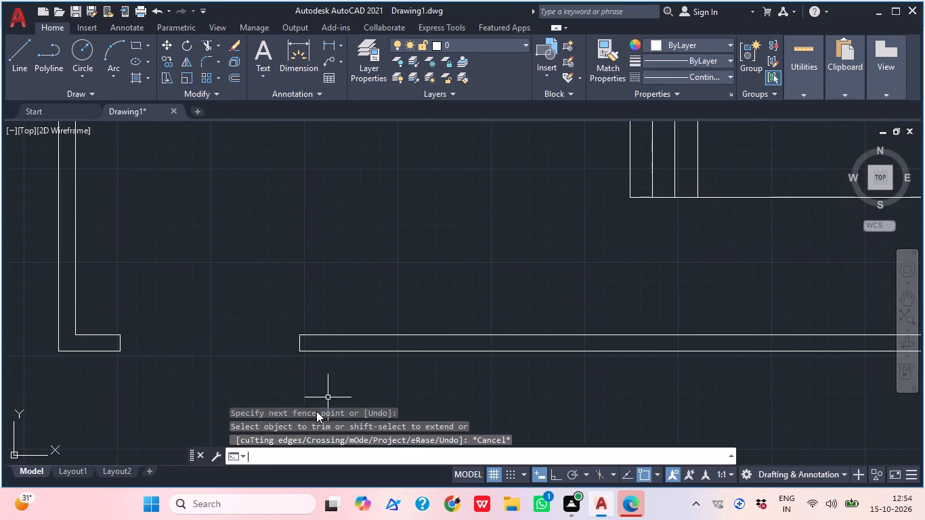
{"action": "type", "text": "1'"}
{"action": "key", "text": "Return"}
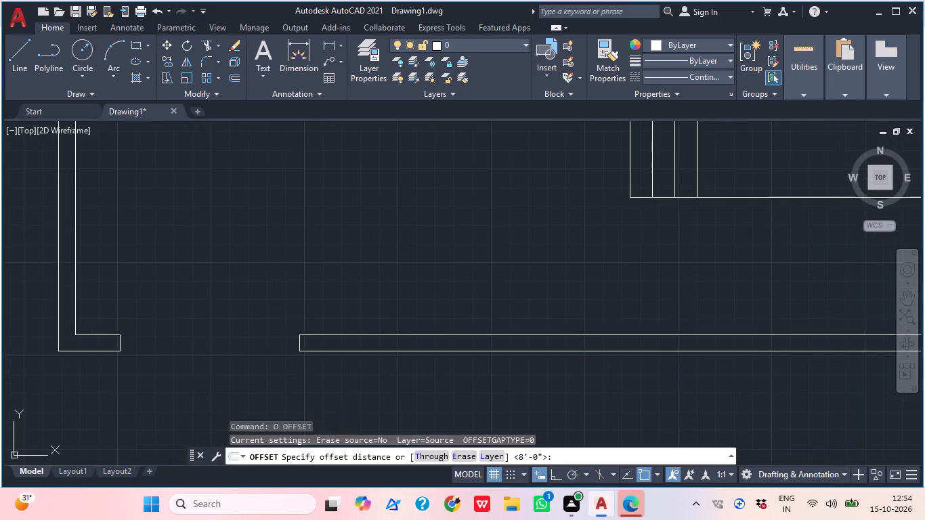
{"action": "scroll", "coordinate": [294, 362], "scroll_direction": "up", "scroll_amount": 1}
{"action": "left_click", "coordinate": [301, 333]}
{"action": "left_click", "coordinate": [391, 332]}
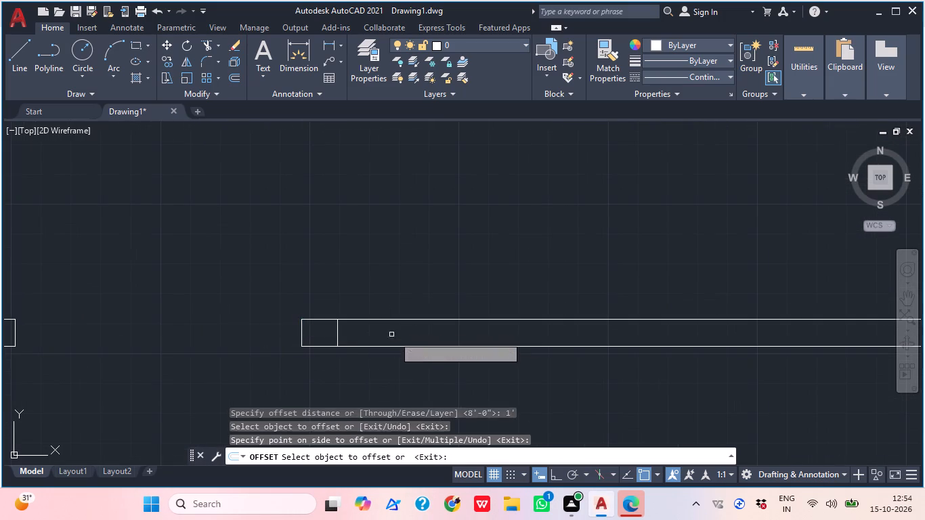
{"action": "middle_click_drag", "start_coordinate": [378, 407], "coordinate": [393, 370]}
{"action": "key", "text": "grave"}
{"action": "middle_click_drag", "start_coordinate": [379, 364], "coordinate": [308, 411]}
{"action": "key", "text": "Escape"}
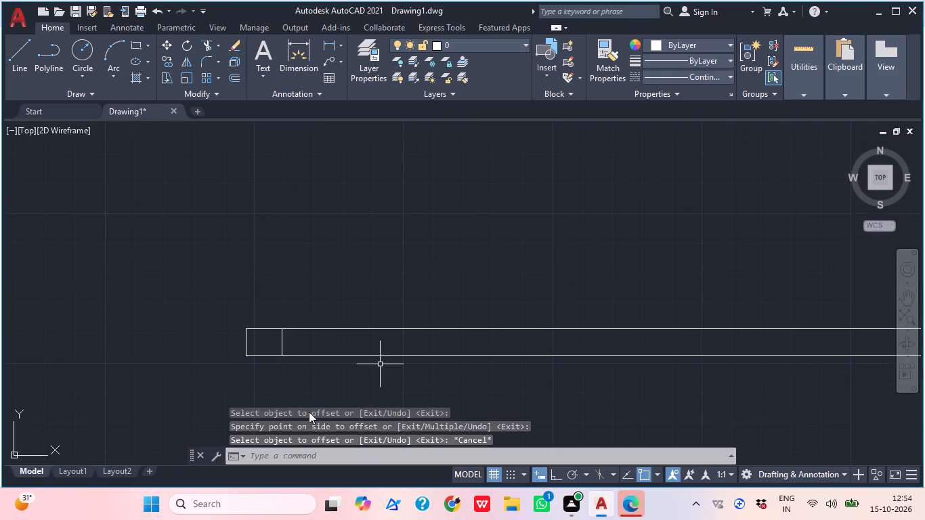
Offset the new cross line by 3'6" along the front boundary wall, away from the 8' gap.
{"action": "type", "text": "O"}
{"action": "key", "text": "space"}
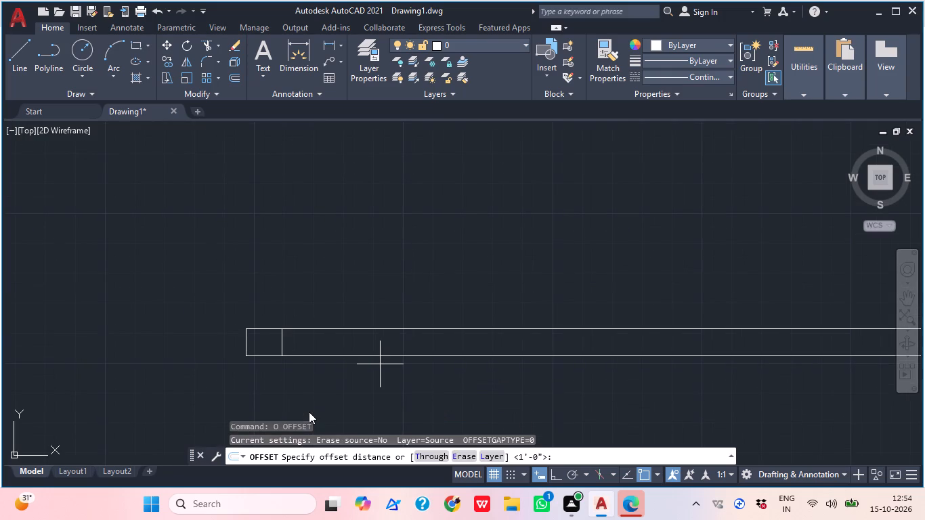
{"action": "type", "text": "3'6\""}
{"action": "key", "text": "Return"}
{"action": "key", "text": "Escape"}
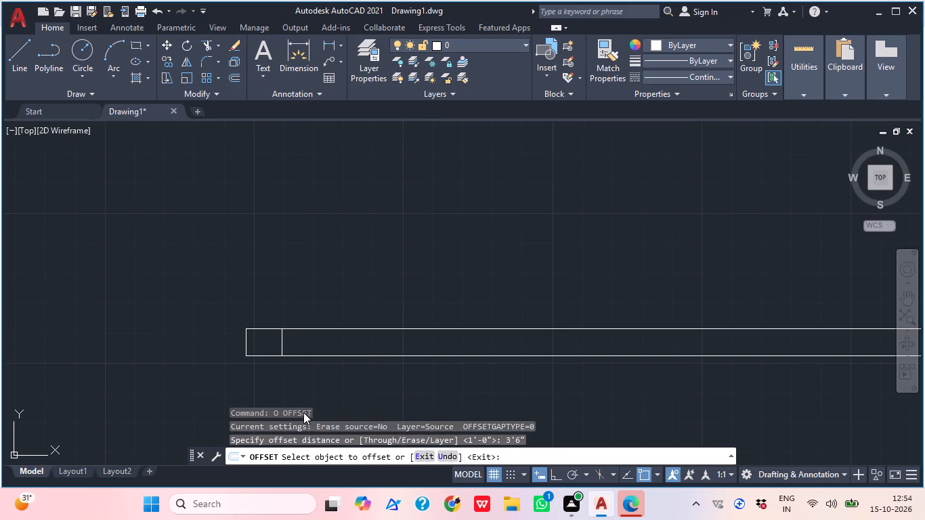
{"action": "type", "text": "O"}
{"action": "key", "text": "space"}
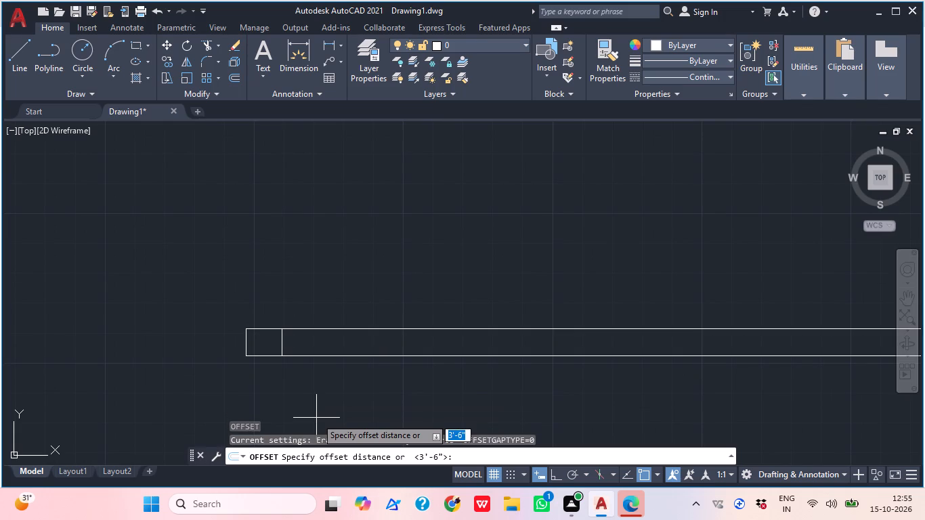
{"action": "key", "text": "Return"}
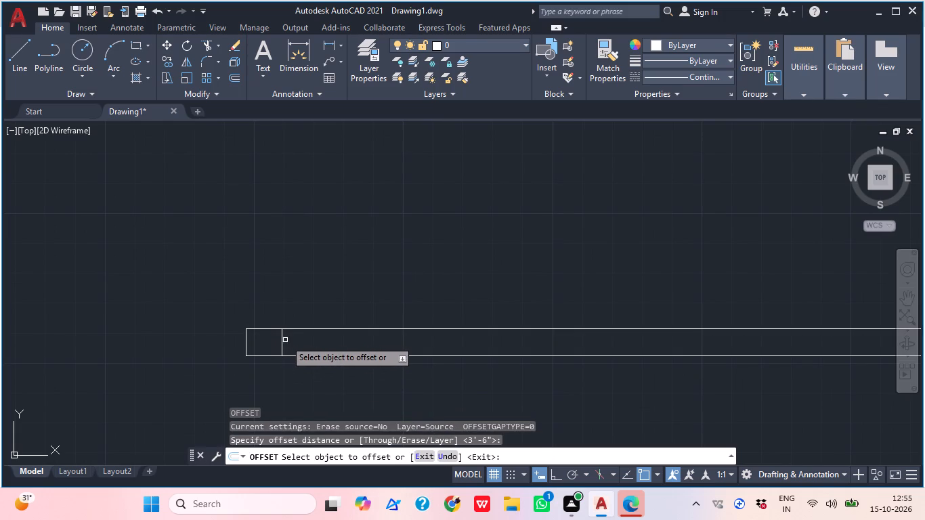
{"action": "left_click", "coordinate": [282, 339]}
{"action": "left_click", "coordinate": [410, 340]}
{"action": "middle_click_drag", "start_coordinate": [454, 346], "coordinate": [477, 394]}
{"action": "key", "text": "Escape"}
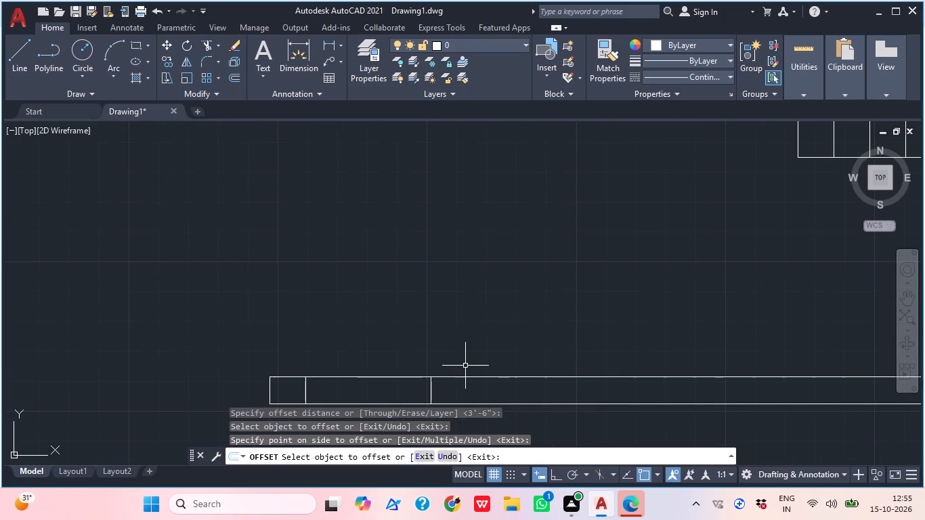
Trim both boundary wall lines between the 3'6" offset lines to open a second gap beside the 1' pier.
{"action": "key", "text": "t"}
{"action": "type", "text": "R"}
{"action": "key", "text": "space"}
{"action": "middle_click_drag", "start_coordinate": [418, 358], "coordinate": [431, 308]}
{"action": "left_click_drag", "start_coordinate": [381, 377], "coordinate": [381, 369]}
{"action": "left_click", "coordinate": [370, 307]}
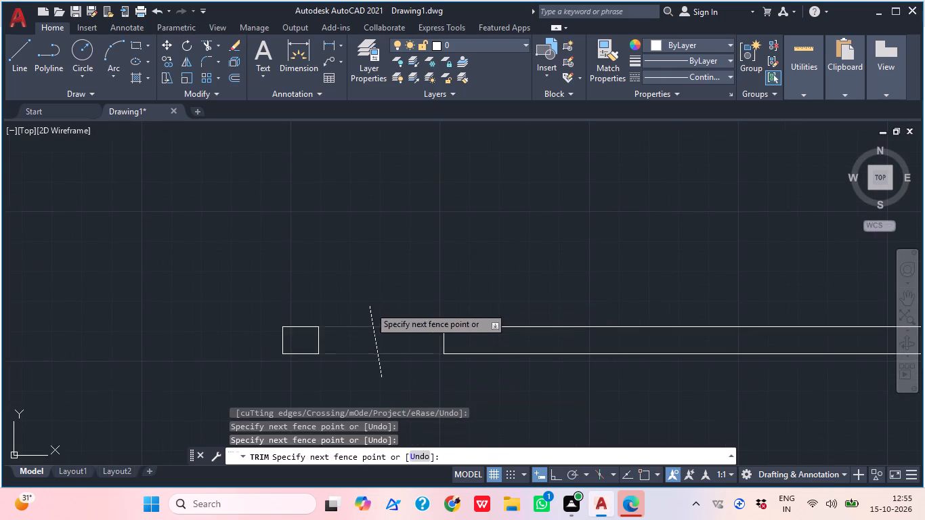
{"action": "scroll", "coordinate": [400, 290], "scroll_direction": "down", "scroll_amount": 3}
{"action": "middle_click_drag", "start_coordinate": [474, 298], "coordinate": [388, 345]}
{"action": "key", "text": "Escape"}
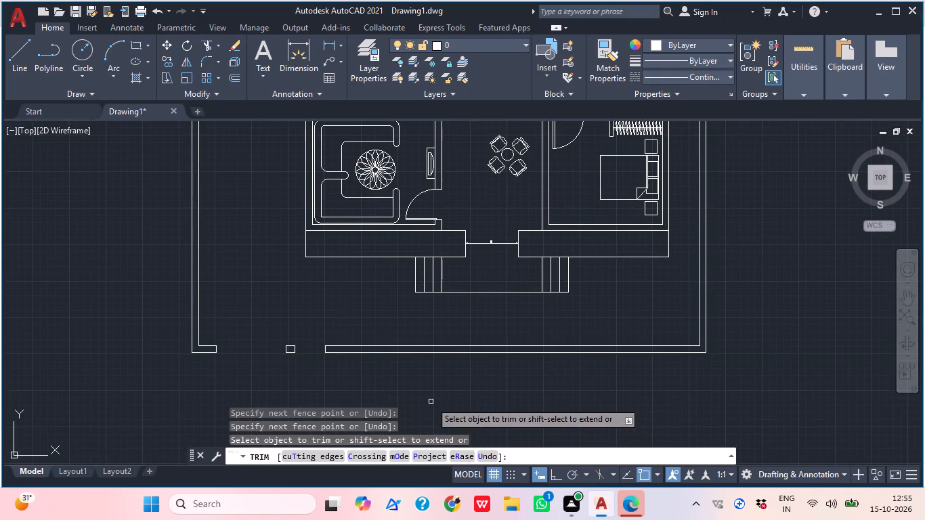
Draw a line across the front boundary wall, 2' from the inner corner at the plan's right-hand front corner.
{"action": "middle_click_drag", "start_coordinate": [458, 389], "coordinate": [312, 370]}
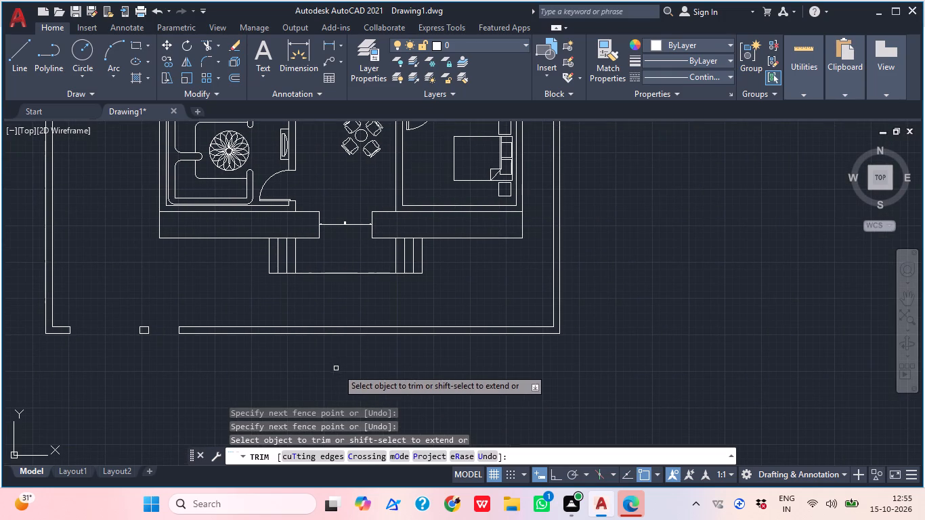
{"action": "middle_click_drag", "start_coordinate": [512, 388], "coordinate": [423, 345]}
{"action": "scroll", "coordinate": [473, 317], "scroll_direction": "up", "scroll_amount": 2}
{"action": "key", "text": "Escape"}
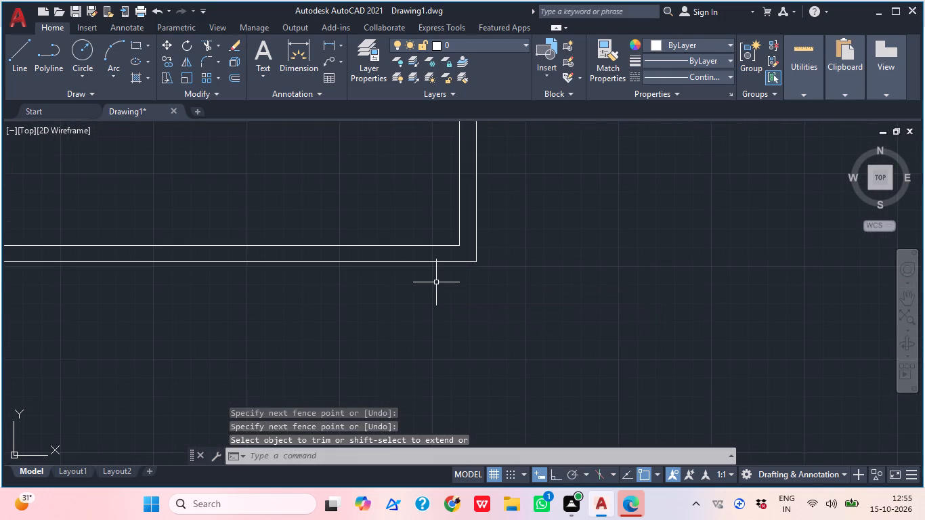
{"action": "type", "text": "L"}
{"action": "key", "text": "space"}
{"action": "scroll", "coordinate": [479, 274], "scroll_direction": "up", "scroll_amount": 1}
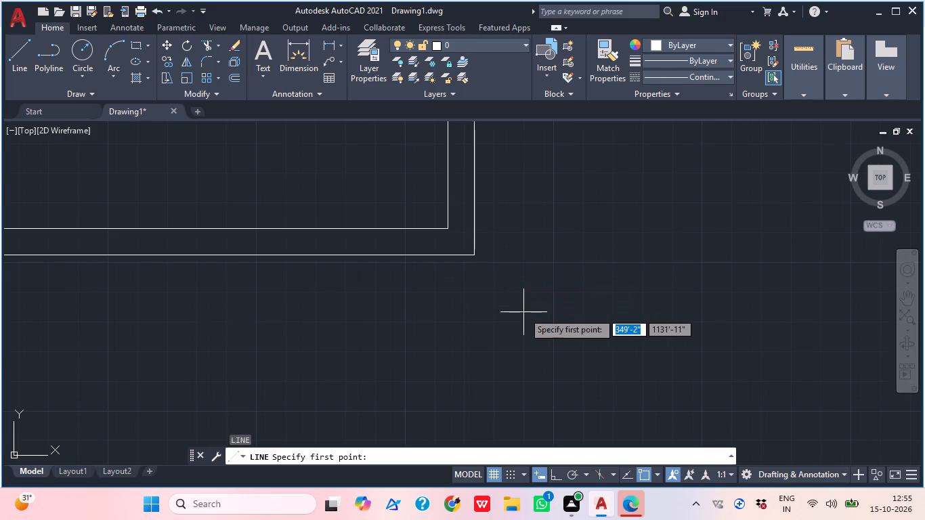
{"action": "type", "text": "TK"}
{"action": "key", "text": "space"}
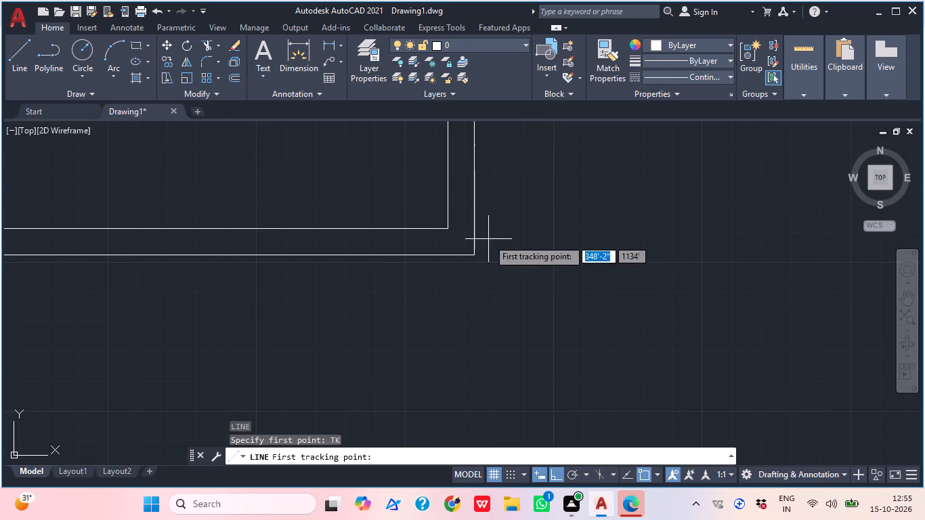
{"action": "middle_click_drag", "start_coordinate": [498, 246], "coordinate": [552, 302]}
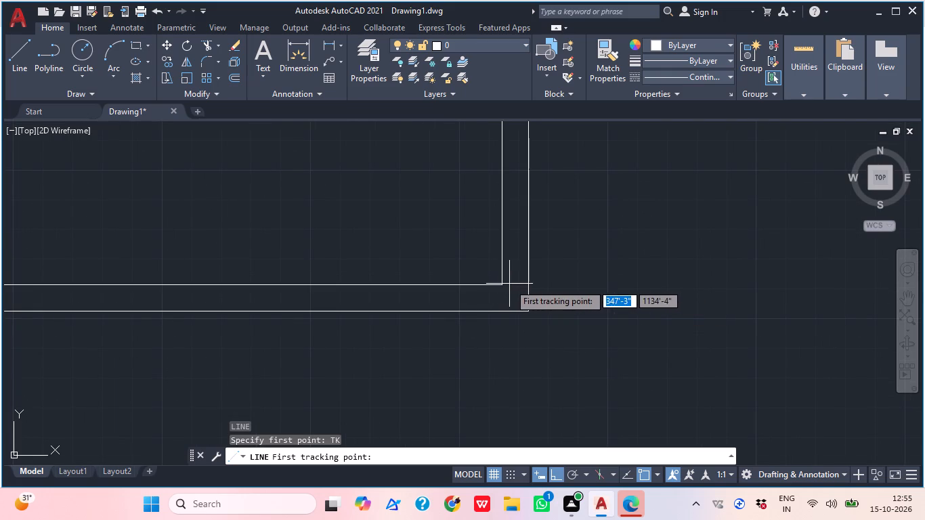
{"action": "left_click", "coordinate": [504, 283]}
{"action": "type", "text": "6\""}
{"action": "key", "text": "BackSpace"}
{"action": "key", "text": "BackSpace"}
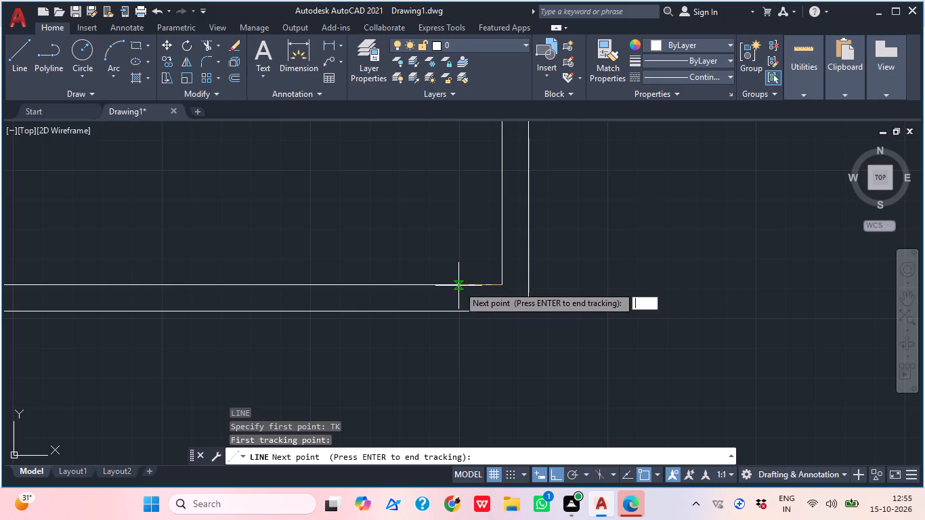
{"action": "type", "text": "2'"}
{"action": "key", "text": "Return"}
{"action": "key", "text": "Return"}
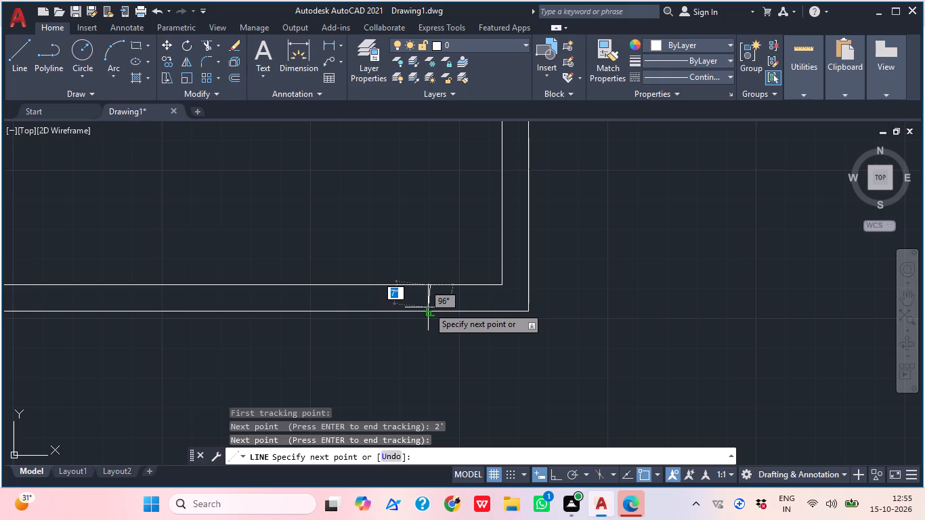
{"action": "scroll", "coordinate": [428, 310], "scroll_direction": "up", "scroll_amount": 2}
{"action": "left_click", "coordinate": [432, 316]}
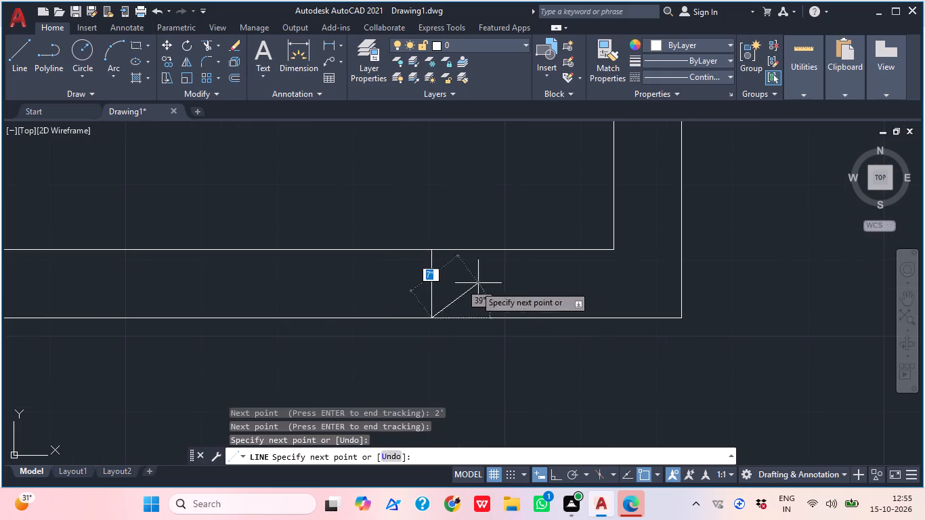
{"action": "middle_click_drag", "start_coordinate": [493, 280], "coordinate": [567, 301]}
{"action": "key", "text": "Escape"}
{"action": "key", "text": "Escape"}
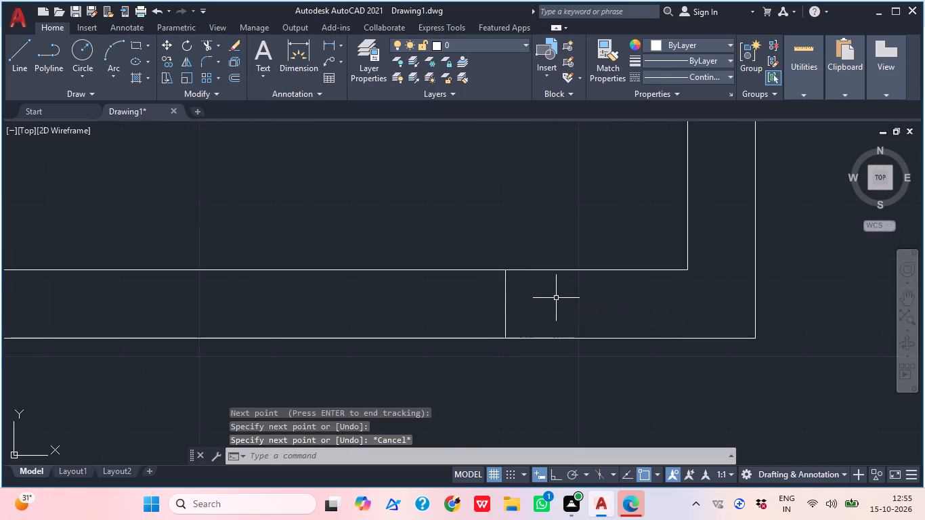
Offset the new cross line by 8' along the front boundary wall, away from the right-hand corner.
{"action": "type", "text": "O"}
{"action": "key", "text": "space"}
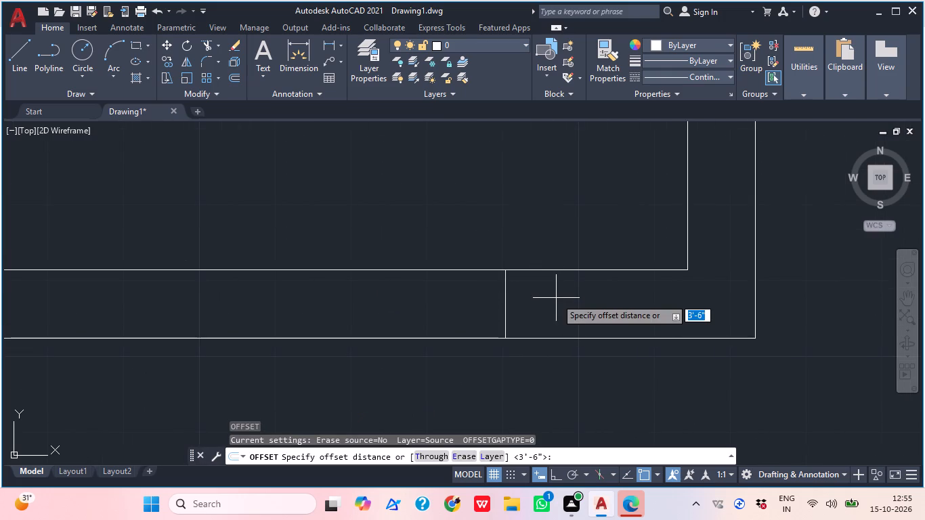
{"action": "type", "text": "8'"}
{"action": "key", "text": "Return"}
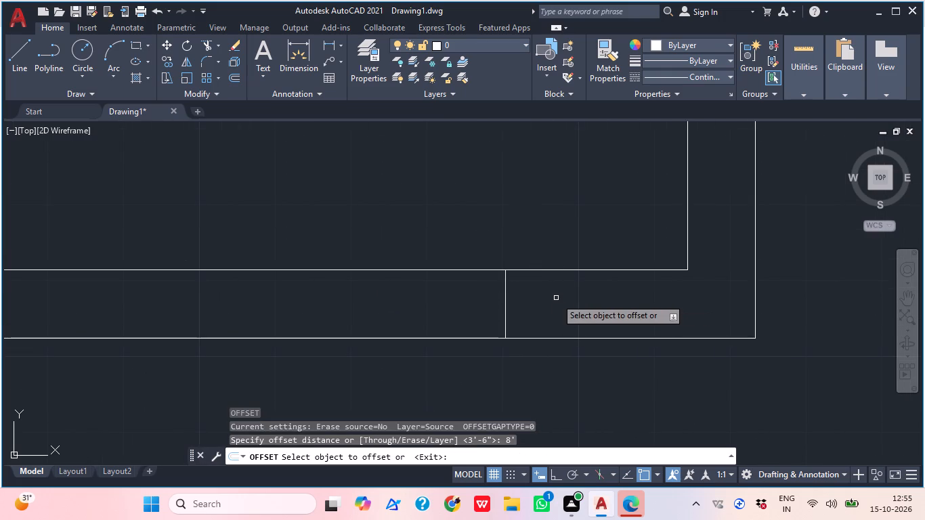
{"action": "left_click", "coordinate": [506, 313]}
{"action": "middle_click_drag", "start_coordinate": [380, 274], "coordinate": [603, 258]}
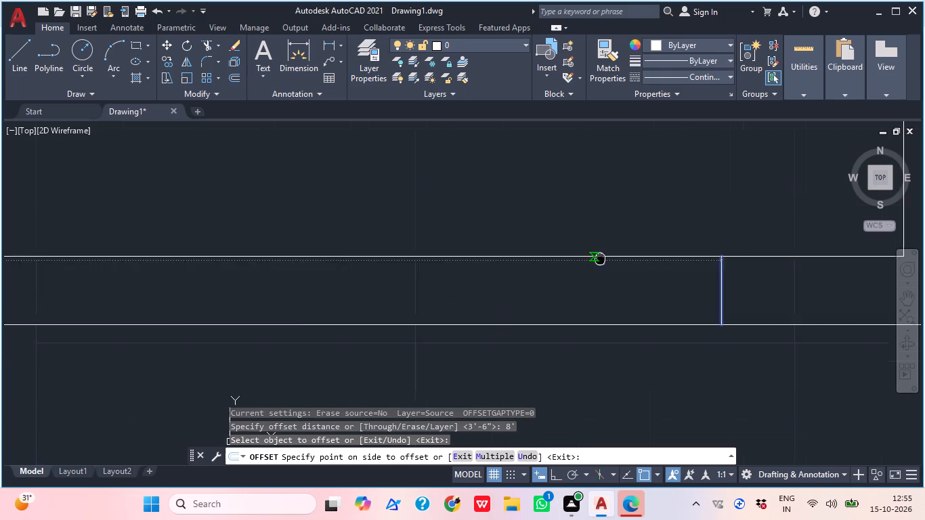
{"action": "middle_click_drag", "start_coordinate": [603, 258], "coordinate": [618, 253]}
{"action": "left_click", "coordinate": [378, 287]}
{"action": "middle_click_drag", "start_coordinate": [502, 266], "coordinate": [585, 268]}
{"action": "scroll", "coordinate": [532, 270], "scroll_direction": "down", "scroll_amount": 1}
{"action": "key", "text": "Escape"}
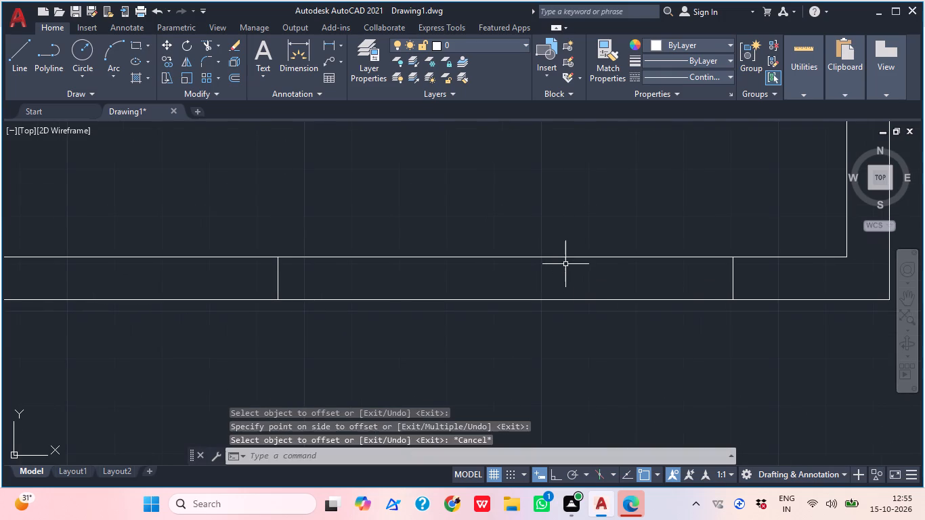
Trim both boundary wall lines between the 8' offset cross lines to open a gate gap near the right-hand corner.
{"action": "key", "text": "t"}
{"action": "type", "text": "R"}
{"action": "key", "text": "space"}
{"action": "left_click", "coordinate": [498, 303]}
{"action": "left_click", "coordinate": [506, 239]}
{"action": "scroll", "coordinate": [506, 239], "scroll_direction": "down", "scroll_amount": 3}
{"action": "key", "text": "Escape"}
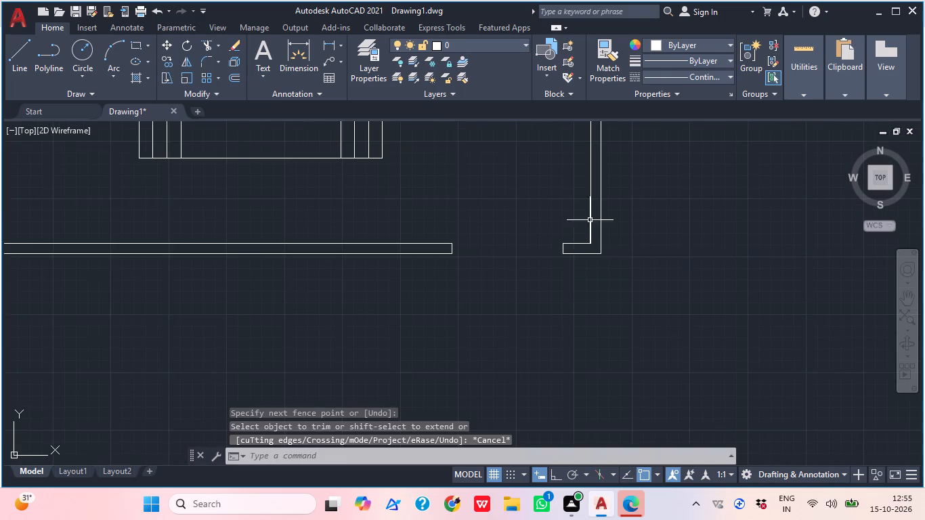
Move the left door of the spare back-to-back pair outside the plan so both swing arcs meet end to end as a double door.
{"action": "scroll", "coordinate": [616, 255], "scroll_direction": "down", "scroll_amount": 2}
{"action": "middle_click_drag", "start_coordinate": [625, 249], "coordinate": [570, 462]}
{"action": "scroll", "coordinate": [572, 461], "scroll_direction": "down", "scroll_amount": 1}
{"action": "middle_click_drag", "start_coordinate": [586, 297], "coordinate": [590, 349]}
{"action": "middle_click_drag", "start_coordinate": [686, 228], "coordinate": [628, 279]}
{"action": "middle_click_drag", "start_coordinate": [673, 223], "coordinate": [637, 282]}
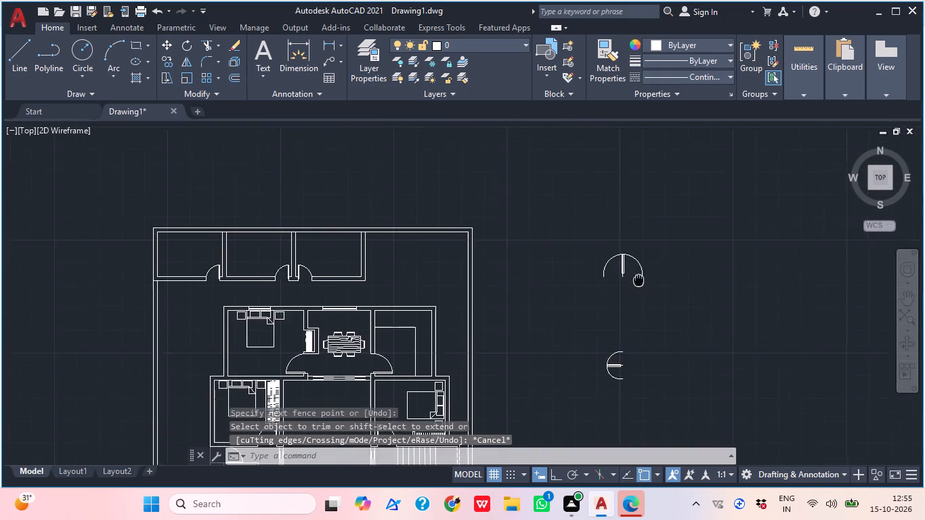
{"action": "middle_click_drag", "start_coordinate": [637, 282], "coordinate": [635, 283]}
{"action": "scroll", "coordinate": [634, 246], "scroll_direction": "up", "scroll_amount": 3}
{"action": "left_click", "coordinate": [522, 328]}
{"action": "left_click", "coordinate": [500, 312]}
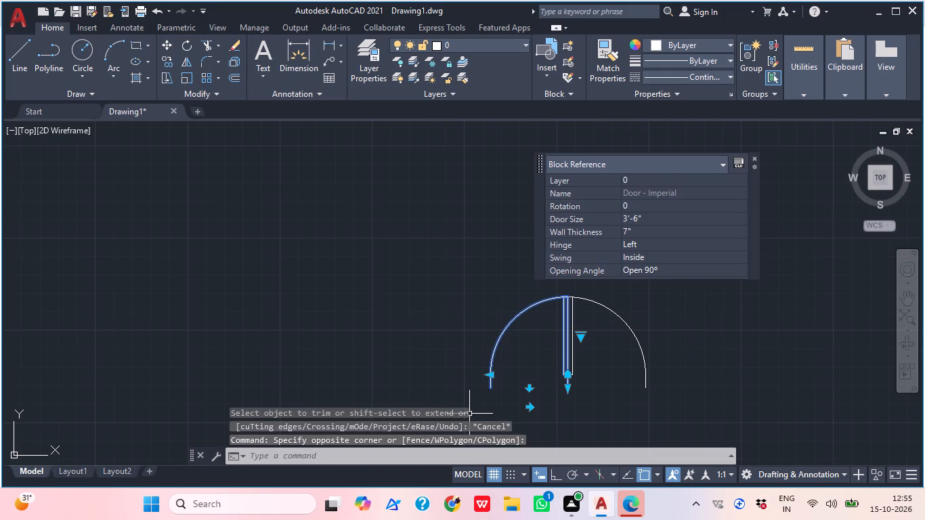
{"action": "type", "text": "M"}
{"action": "key", "text": "space"}
{"action": "left_click", "coordinate": [487, 391]}
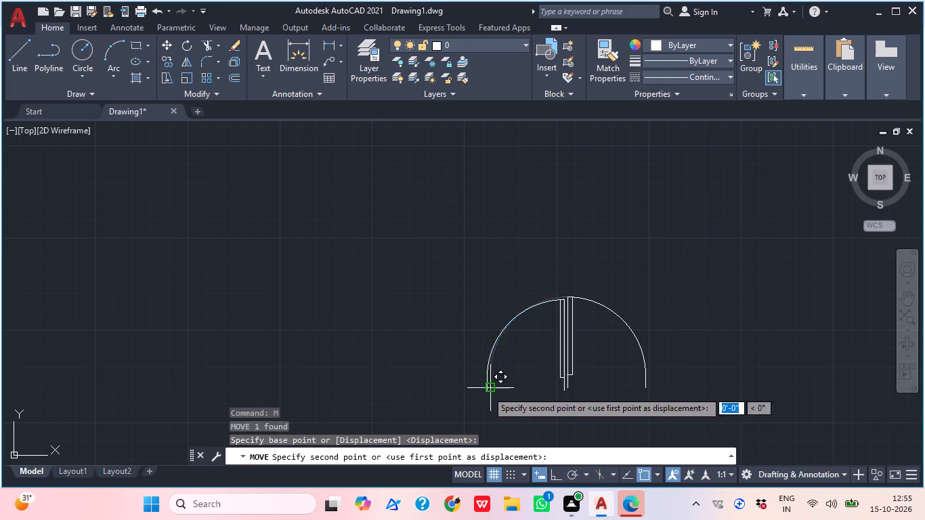
{"action": "left_click", "coordinate": [644, 388]}
Scale the spare double door by reference, using its overall width as the reference length, to a new width of 8'.
{"action": "scroll", "coordinate": [673, 312], "scroll_direction": "down", "scroll_amount": 2}
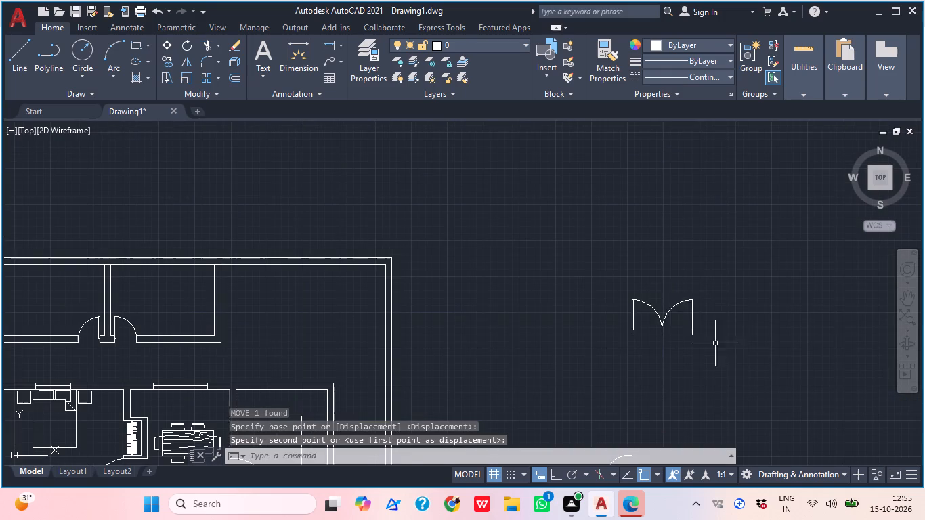
{"action": "left_click_drag", "start_coordinate": [738, 348], "coordinate": [714, 328]}
{"action": "left_click", "coordinate": [575, 295]}
{"action": "type", "text": "SC"}
{"action": "key", "text": "space"}
{"action": "scroll", "coordinate": [654, 366], "scroll_direction": "up", "scroll_amount": 3}
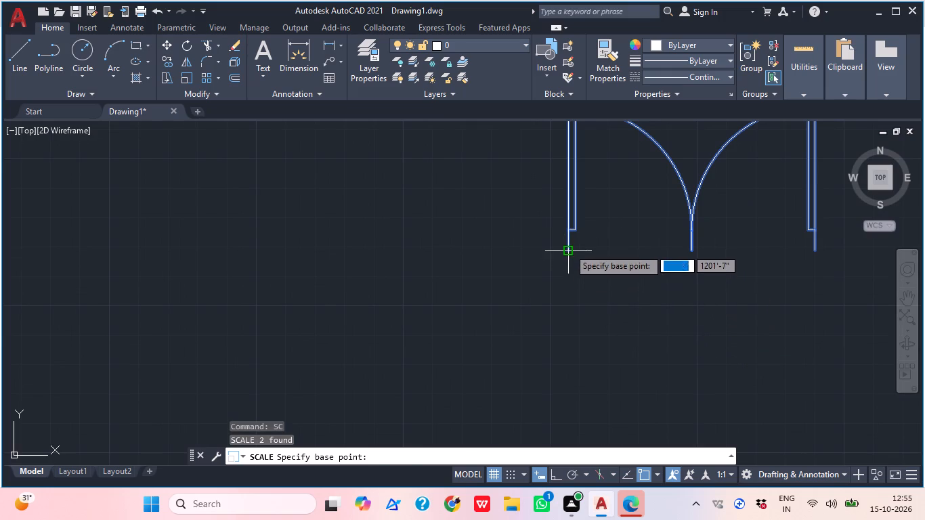
{"action": "left_click", "coordinate": [568, 248]}
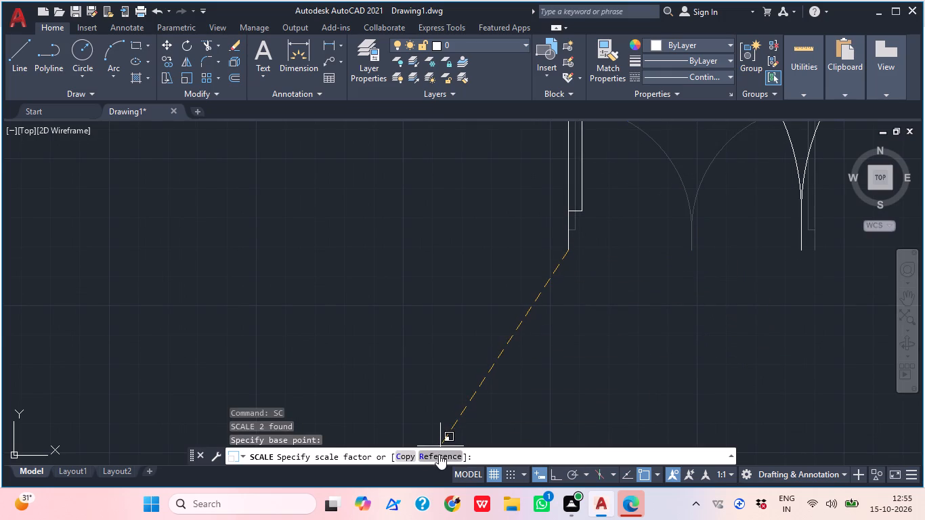
{"action": "left_click", "coordinate": [439, 454]}
{"action": "left_click", "coordinate": [569, 255]}
{"action": "middle_click_drag", "start_coordinate": [561, 271], "coordinate": [412, 309]}
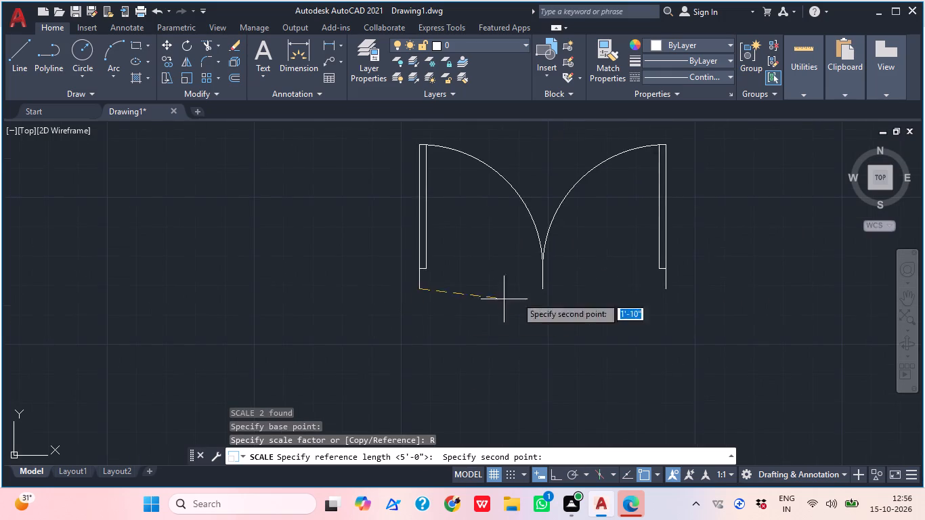
{"action": "scroll", "coordinate": [630, 292], "scroll_direction": "up", "scroll_amount": 1}
{"action": "left_click", "coordinate": [686, 290]}
{"action": "scroll", "coordinate": [704, 253], "scroll_direction": "down", "scroll_amount": 2}
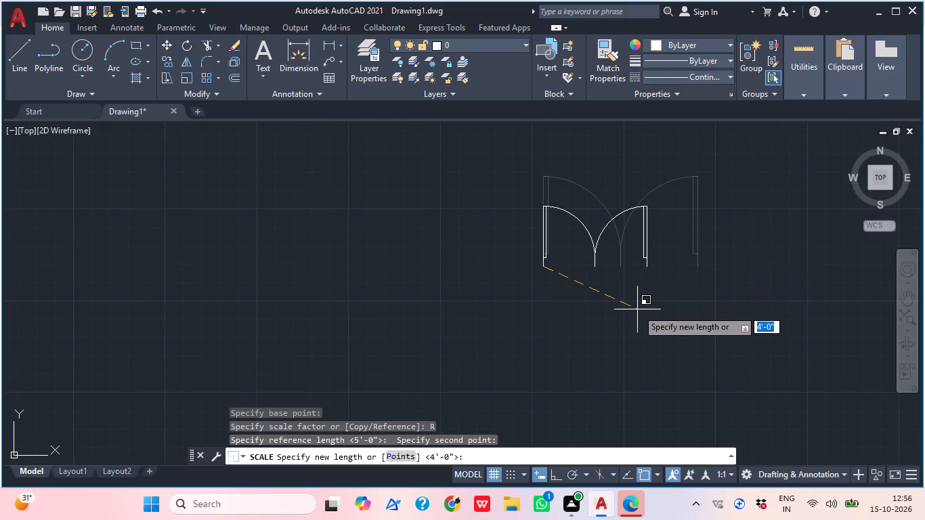
{"action": "type", "text": "8'"}
{"action": "key", "text": "Return"}
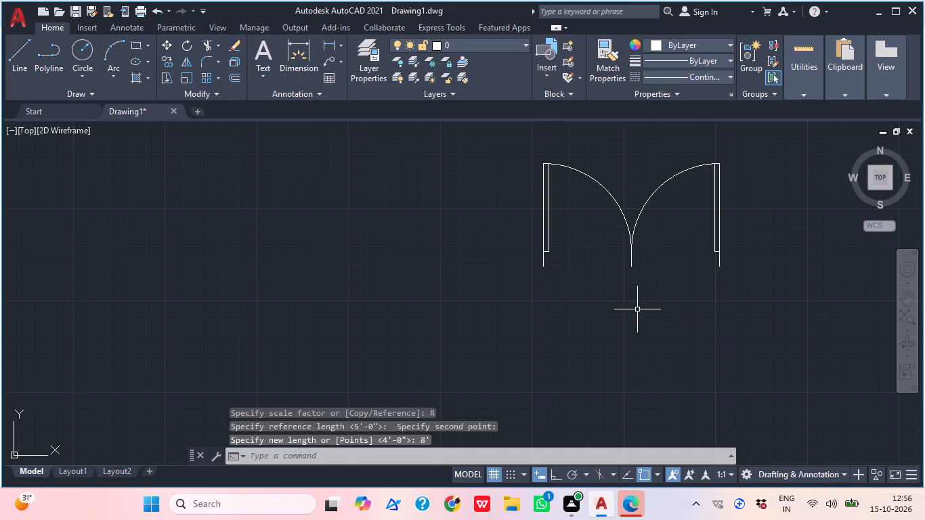
Move the 8' double door from its outer bottom end into the 8' gap at the front boundary wall's left-hand corner.
{"action": "middle_click_drag", "start_coordinate": [723, 303], "coordinate": [688, 393]}
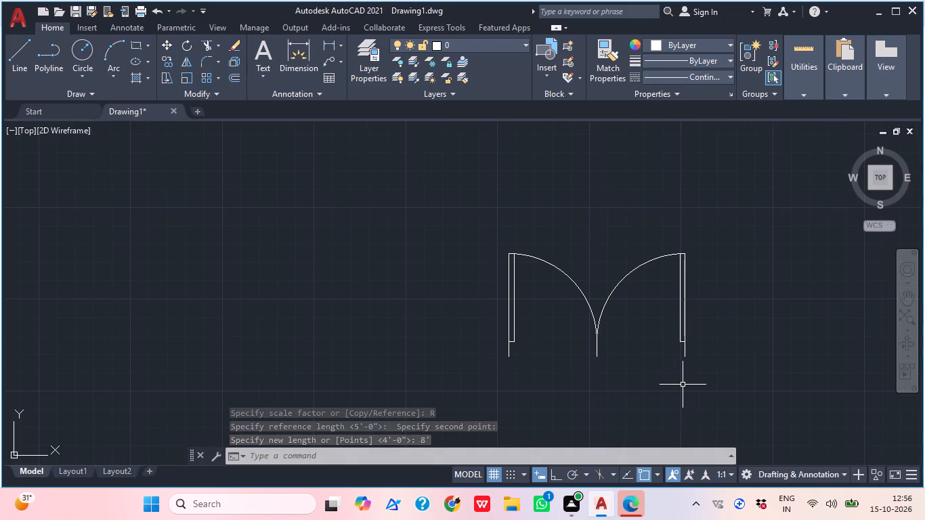
{"action": "scroll", "coordinate": [695, 349], "scroll_direction": "down", "scroll_amount": 1}
{"action": "left_click", "coordinate": [738, 378]}
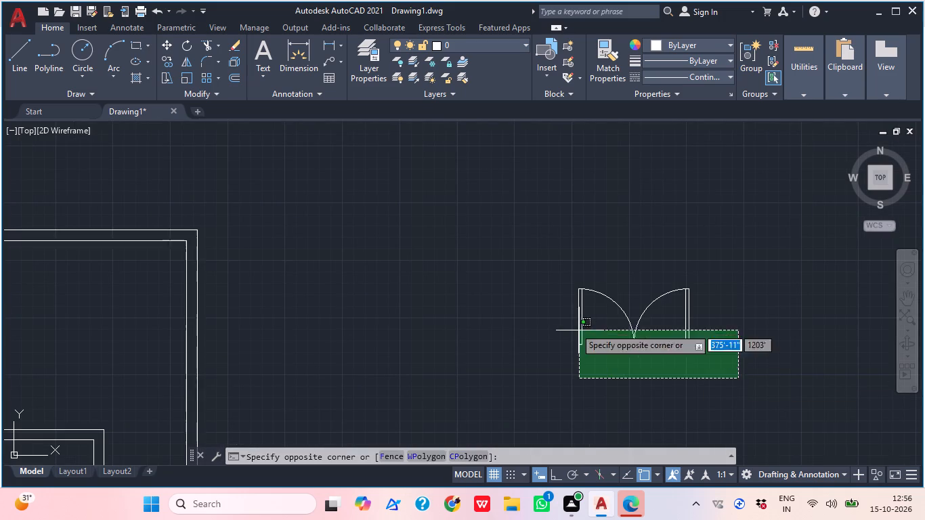
{"action": "left_click", "coordinate": [544, 313]}
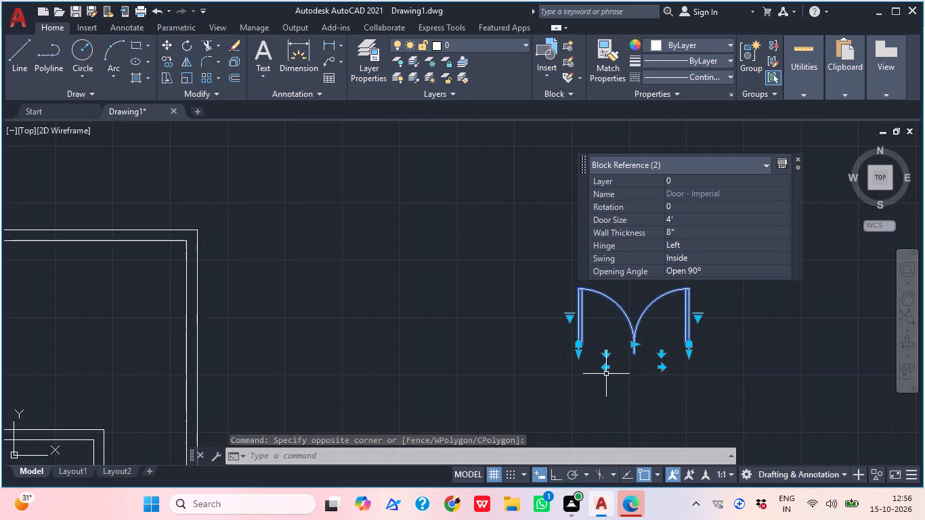
{"action": "middle_click_drag", "start_coordinate": [607, 358], "coordinate": [641, 324]}
{"action": "middle_click_drag", "start_coordinate": [645, 333], "coordinate": [647, 388]}
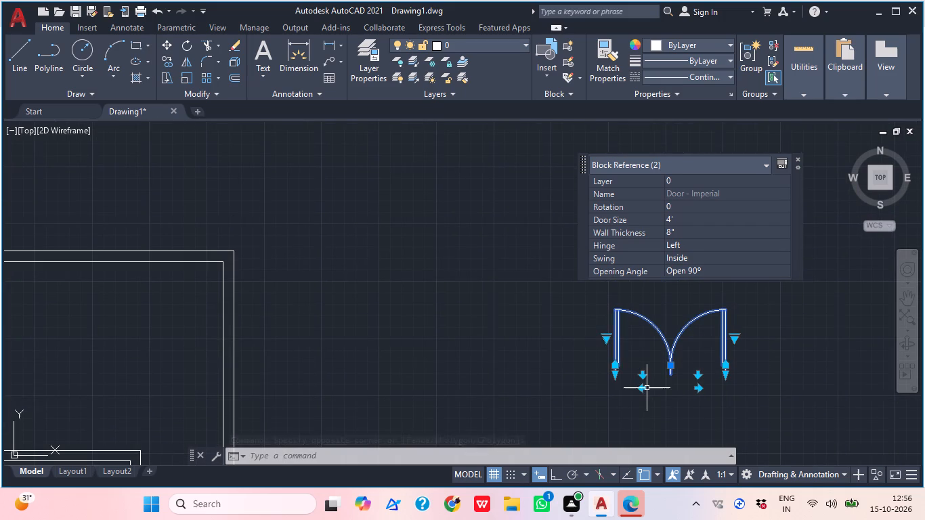
{"action": "key", "text": "m"}
{"action": "key", "text": "space"}
{"action": "scroll", "coordinate": [616, 370], "scroll_direction": "up", "scroll_amount": 2}
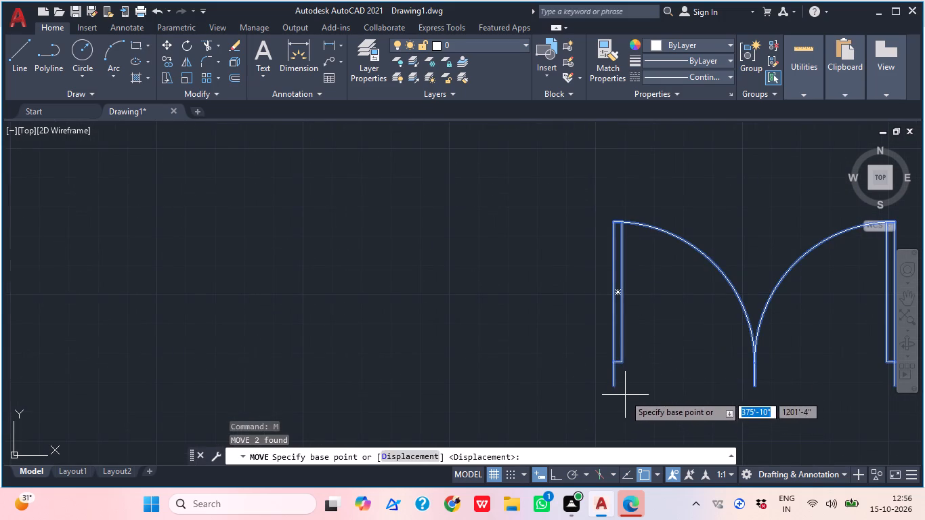
{"action": "left_click", "coordinate": [616, 389]}
{"action": "scroll", "coordinate": [636, 334], "scroll_direction": "down", "scroll_amount": 3}
{"action": "middle_click_drag", "start_coordinate": [532, 383], "coordinate": [767, 197]}
{"action": "middle_click_drag", "start_coordinate": [509, 342], "coordinate": [698, 154]}
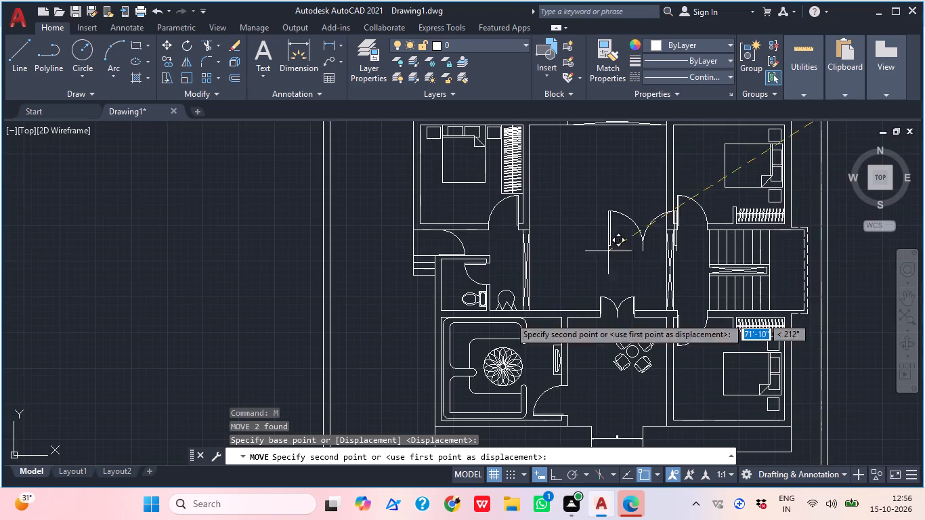
{"action": "middle_click_drag", "start_coordinate": [442, 360], "coordinate": [586, 156]}
{"action": "scroll", "coordinate": [548, 286], "scroll_direction": "up", "scroll_amount": 1}
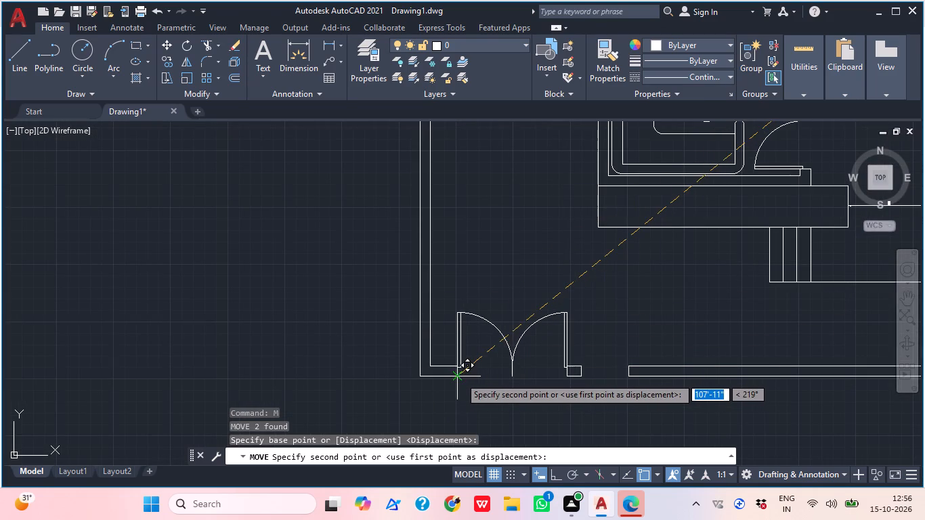
{"action": "left_click", "coordinate": [458, 376]}
Copy the 8' double-door gate from its outer bottom end into the gap near the front boundary wall's right-hand corner.
{"action": "middle_click_drag", "start_coordinate": [629, 355], "coordinate": [540, 341]}
{"action": "left_click", "coordinate": [489, 321]}
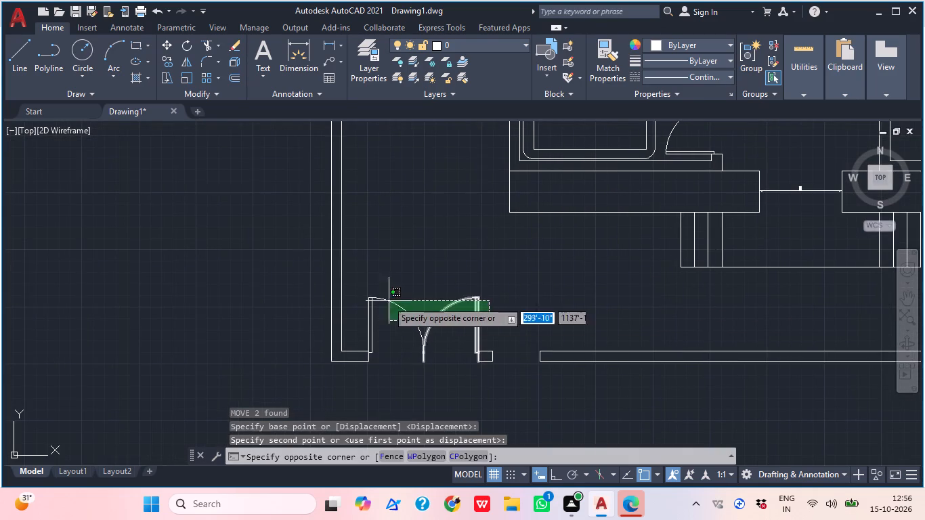
{"action": "left_click", "coordinate": [348, 301]}
{"action": "key", "text": "c"}
{"action": "key", "text": "o"}
{"action": "key", "text": "p"}
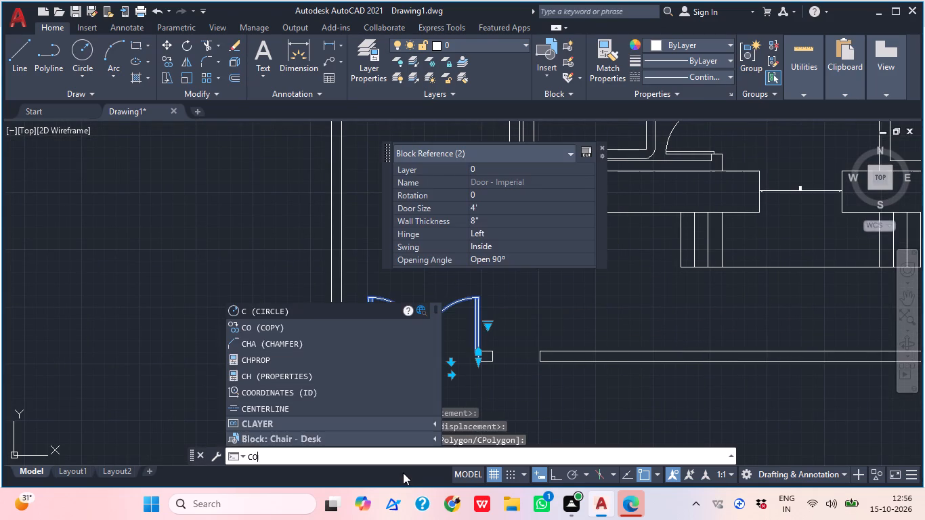
{"action": "key", "text": "space"}
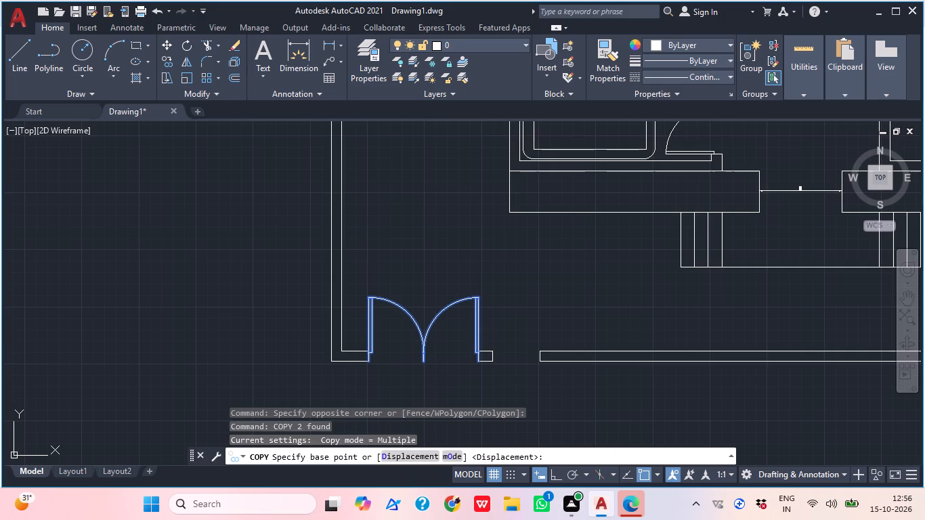
{"action": "left_click", "coordinate": [369, 364]}
{"action": "scroll", "coordinate": [446, 371], "scroll_direction": "down", "scroll_amount": 2}
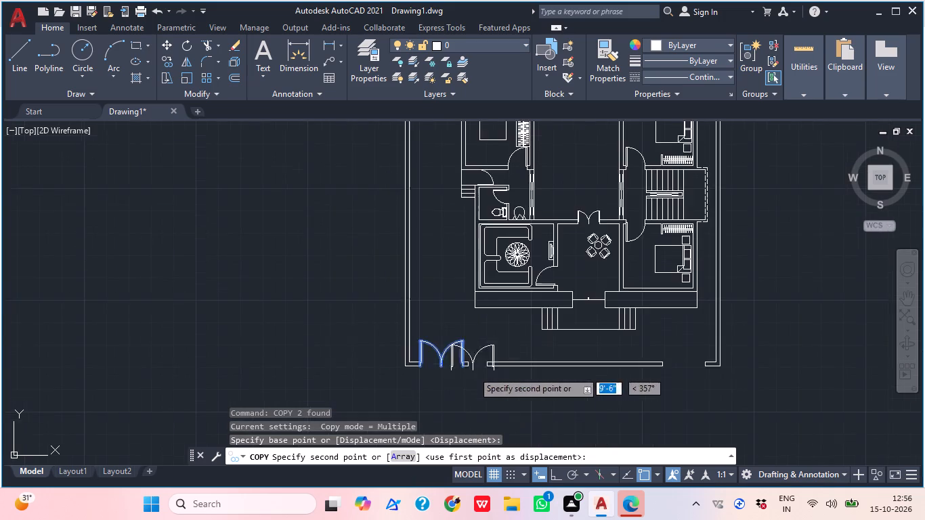
{"action": "middle_click_drag", "start_coordinate": [510, 377], "coordinate": [207, 376]}
{"action": "scroll", "coordinate": [389, 364], "scroll_direction": "up", "scroll_amount": 2}
{"action": "middle_click_drag", "start_coordinate": [356, 370], "coordinate": [509, 330]}
{"action": "scroll", "coordinate": [482, 340], "scroll_direction": "up", "scroll_amount": 2}
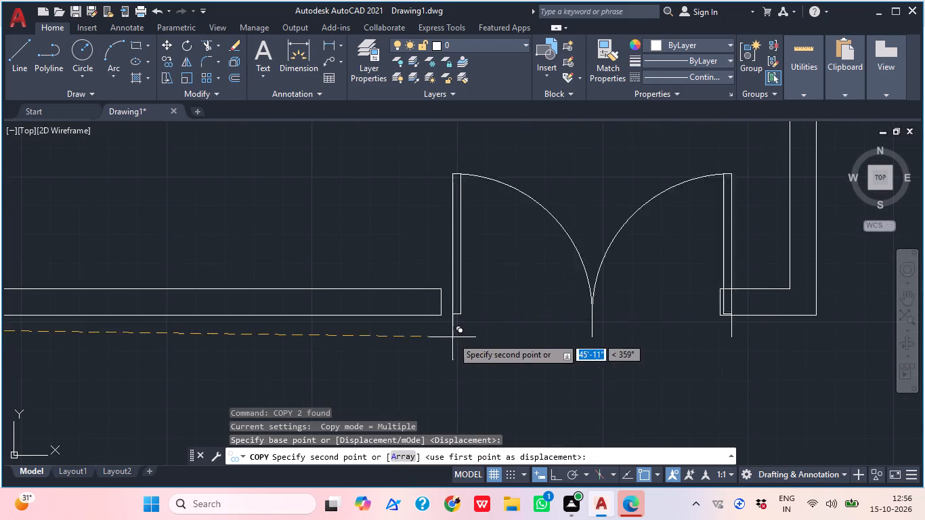
{"action": "left_click", "coordinate": [439, 319]}
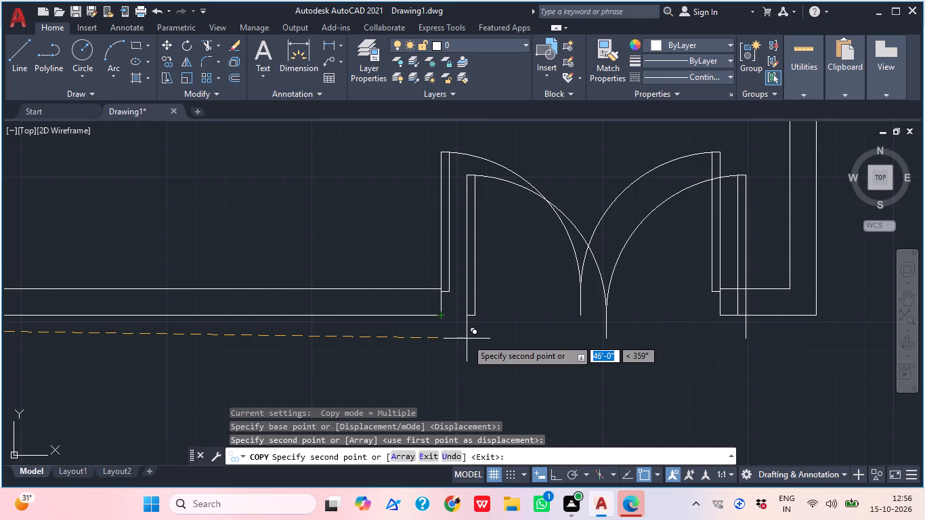
{"action": "key", "text": "Escape"}
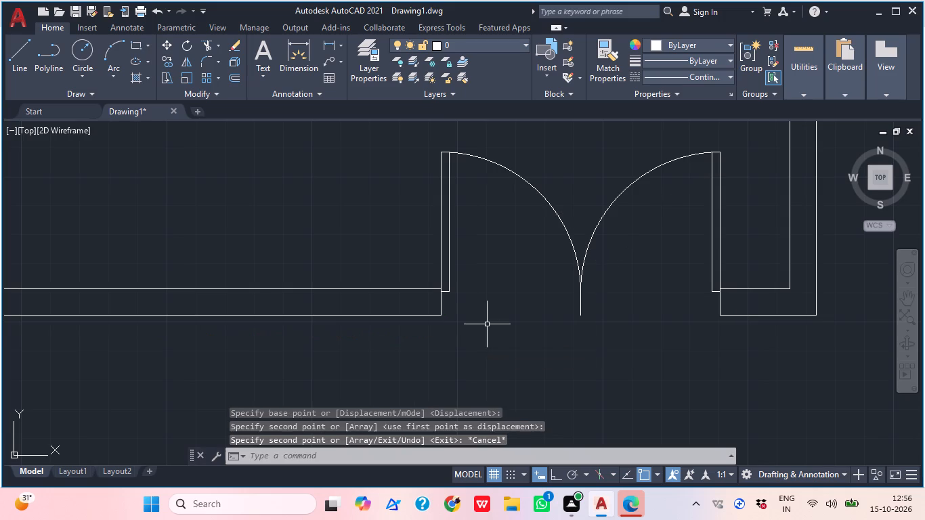
Look over the plan from the front gates to the rear rooms and inspect the bedroom door beside the staircase.
{"action": "scroll", "coordinate": [504, 322], "scroll_direction": "down", "scroll_amount": 2}
{"action": "middle_click_drag", "start_coordinate": [525, 334], "coordinate": [567, 375]}
{"action": "scroll", "coordinate": [612, 349], "scroll_direction": "down", "scroll_amount": 2}
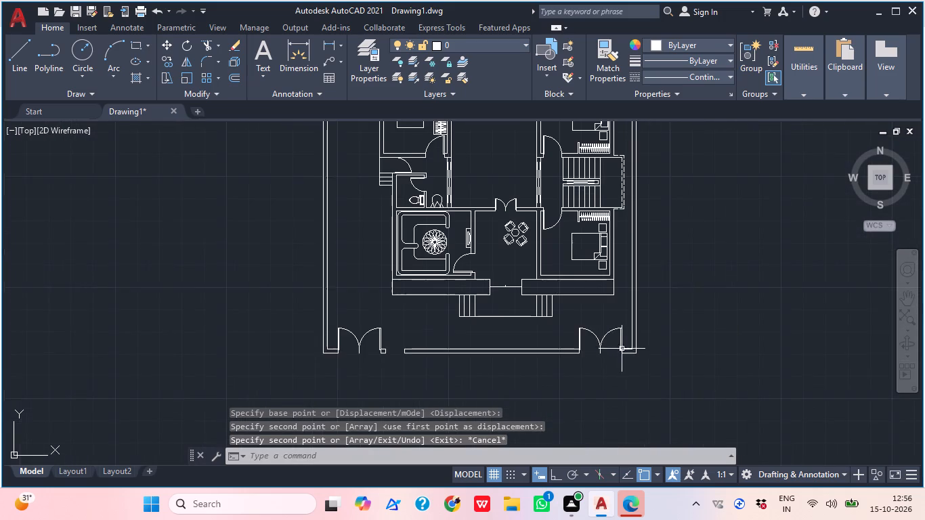
{"action": "middle_click_drag", "start_coordinate": [632, 351], "coordinate": [651, 364]}
{"action": "middle_click_drag", "start_coordinate": [542, 336], "coordinate": [415, 483]}
{"action": "middle_click_drag", "start_coordinate": [593, 242], "coordinate": [576, 269]}
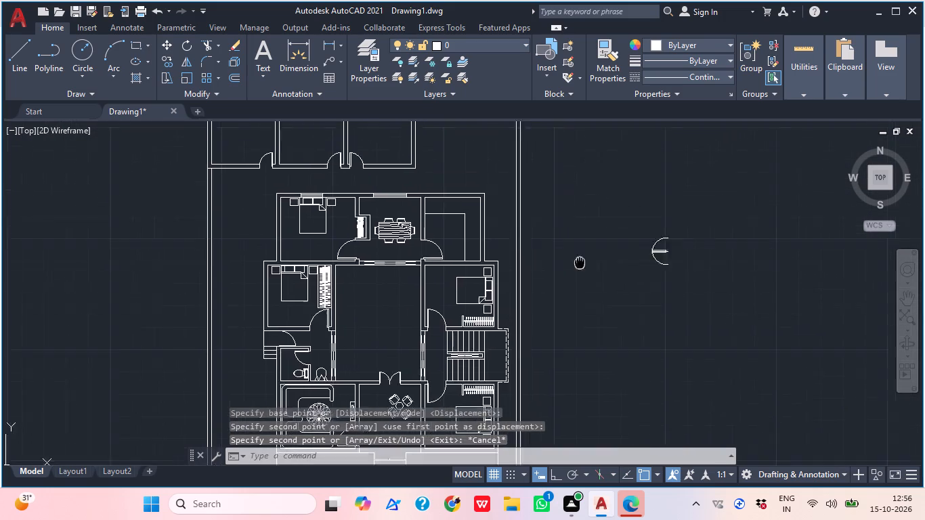
{"action": "middle_click_drag", "start_coordinate": [576, 269], "coordinate": [505, 414]}
{"action": "middle_click_drag", "start_coordinate": [546, 307], "coordinate": [598, 238]}
{"action": "middle_click_drag", "start_coordinate": [551, 314], "coordinate": [517, 250]}
{"action": "middle_click_drag", "start_coordinate": [551, 299], "coordinate": [637, 283]}
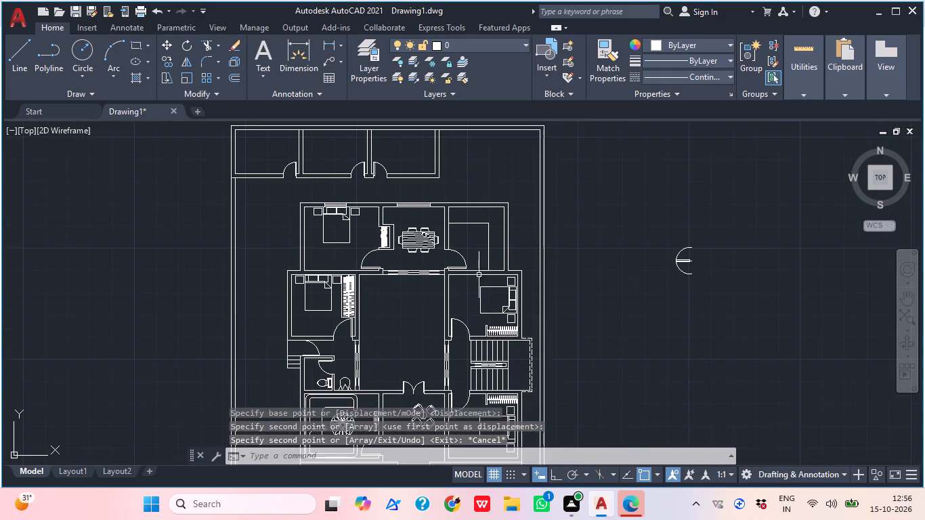
{"action": "middle_click_drag", "start_coordinate": [412, 281], "coordinate": [504, 236]}
{"action": "middle_click_drag", "start_coordinate": [481, 320], "coordinate": [493, 265]}
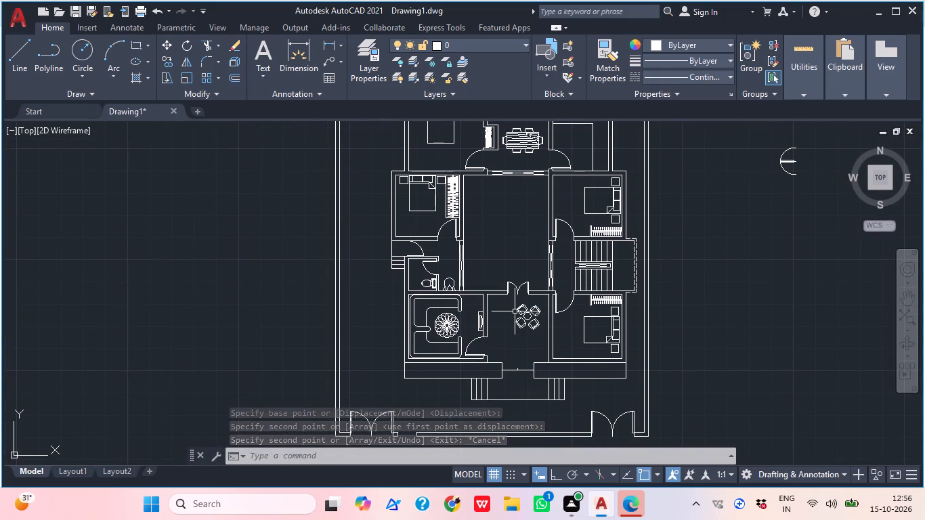
{"action": "scroll", "coordinate": [563, 219], "scroll_direction": "up", "scroll_amount": 2}
{"action": "left_click", "coordinate": [566, 232]}
{"action": "left_click", "coordinate": [559, 217]}
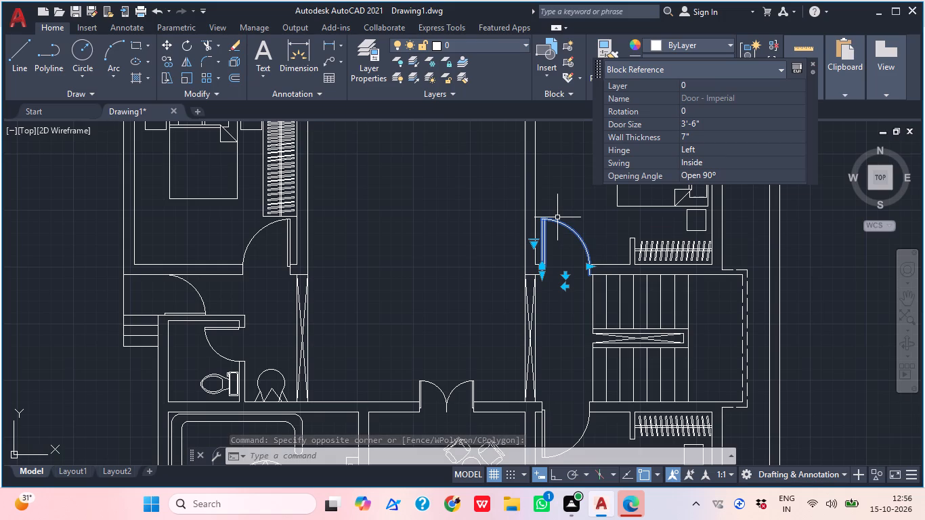
{"action": "key", "text": "Escape"}
Copy the left middle bedroom's 3'-6" door from its bottom hinge corner into the narrow boundary wall gap beside the left-hand double gate.
{"action": "left_click", "coordinate": [256, 242]}
{"action": "left_click", "coordinate": [252, 240]}
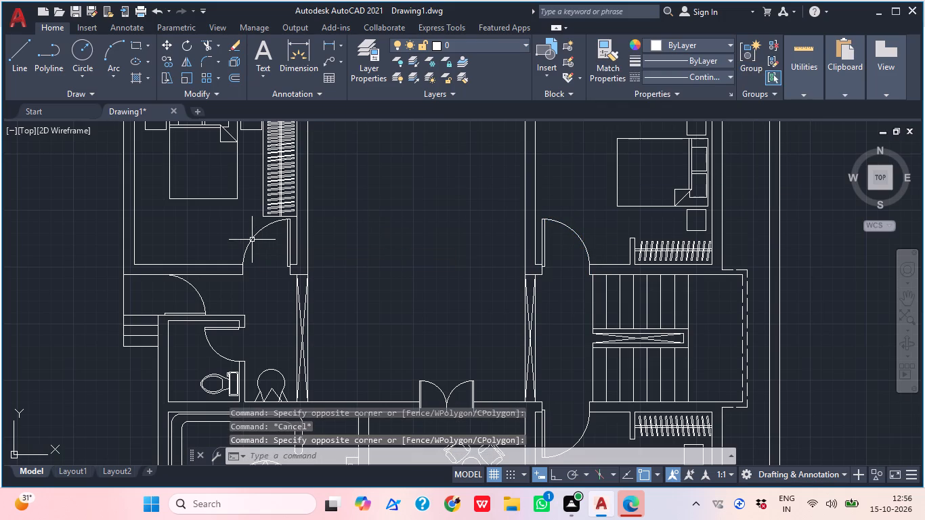
{"action": "scroll", "coordinate": [252, 240], "scroll_direction": "up", "scroll_amount": 2}
{"action": "left_click_drag", "start_coordinate": [278, 230], "coordinate": [284, 234]}
{"action": "left_click", "coordinate": [230, 224]}
{"action": "middle_click_drag", "start_coordinate": [337, 251], "coordinate": [329, 280]}
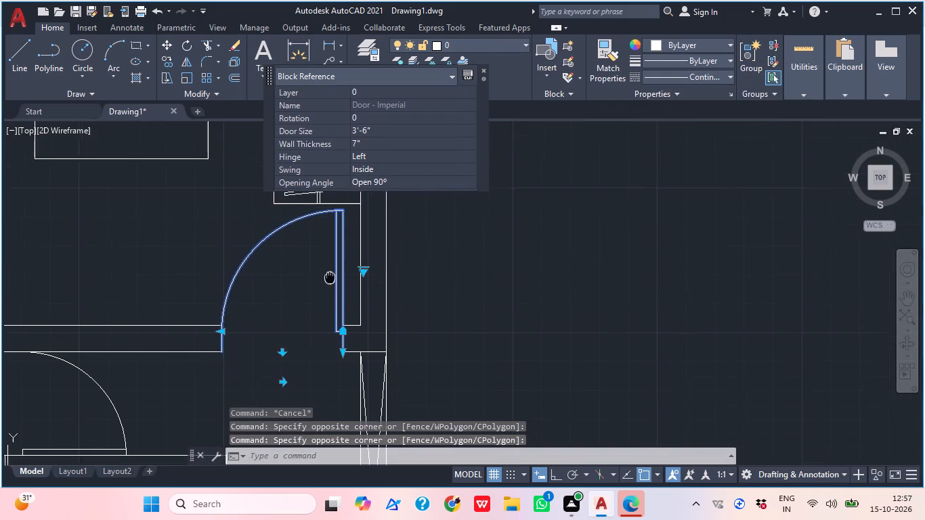
{"action": "middle_click_drag", "start_coordinate": [329, 280], "coordinate": [320, 303]}
{"action": "key", "text": "c"}
{"action": "key", "text": "o"}
{"action": "type", "text": "P"}
{"action": "key", "text": "space"}
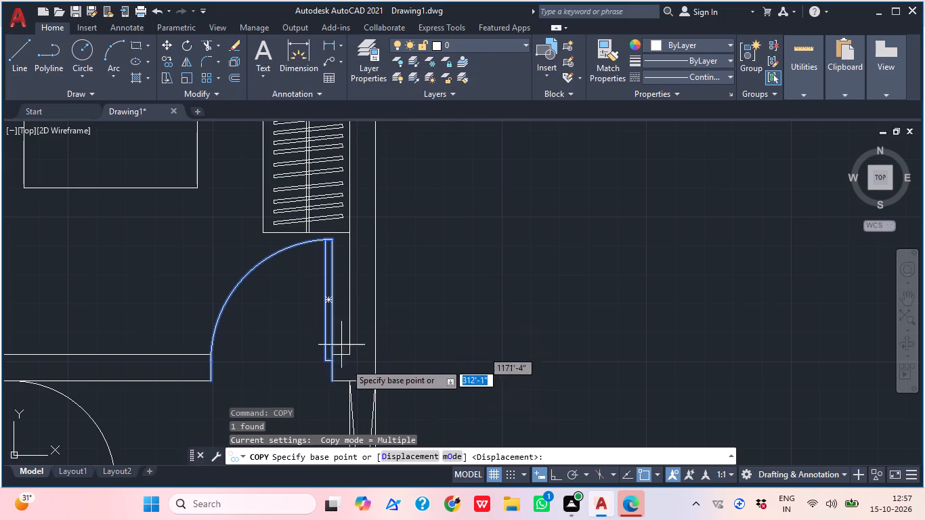
{"action": "left_click", "coordinate": [330, 378]}
{"action": "scroll", "coordinate": [446, 282], "scroll_direction": "down", "scroll_amount": 4}
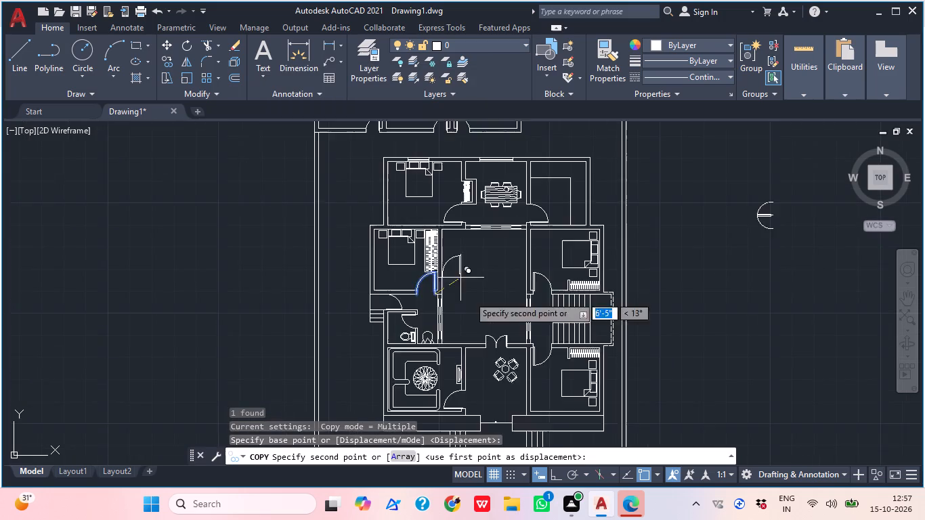
{"action": "middle_click_drag", "start_coordinate": [458, 363], "coordinate": [519, 246]}
{"action": "middle_click_drag", "start_coordinate": [524, 358], "coordinate": [548, 287]}
{"action": "scroll", "coordinate": [498, 302], "scroll_direction": "up", "scroll_amount": 3}
{"action": "scroll", "coordinate": [436, 291], "scroll_direction": "up", "scroll_amount": 2}
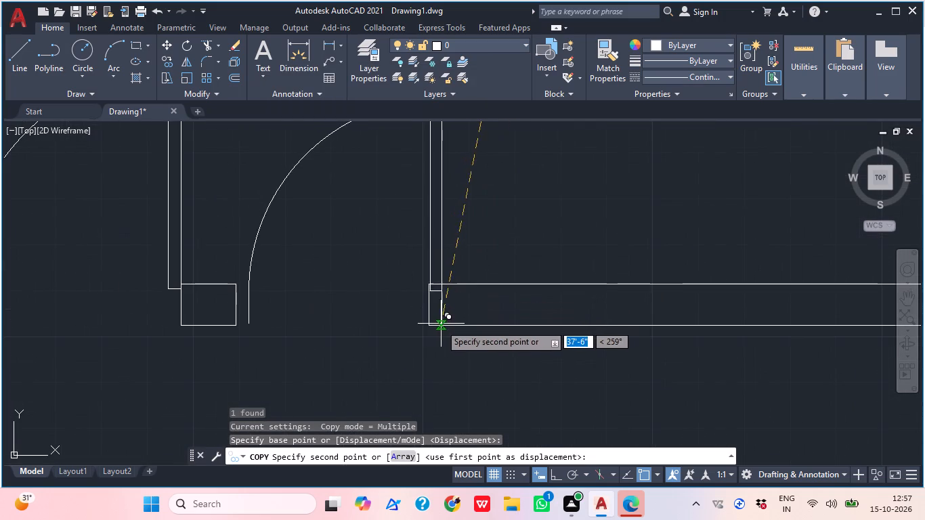
{"action": "left_click", "coordinate": [429, 326]}
{"action": "scroll", "coordinate": [551, 263], "scroll_direction": "down", "scroll_amount": 3}
{"action": "middle_click_drag", "start_coordinate": [603, 279], "coordinate": [621, 325]}
{"action": "key", "text": "Escape"}
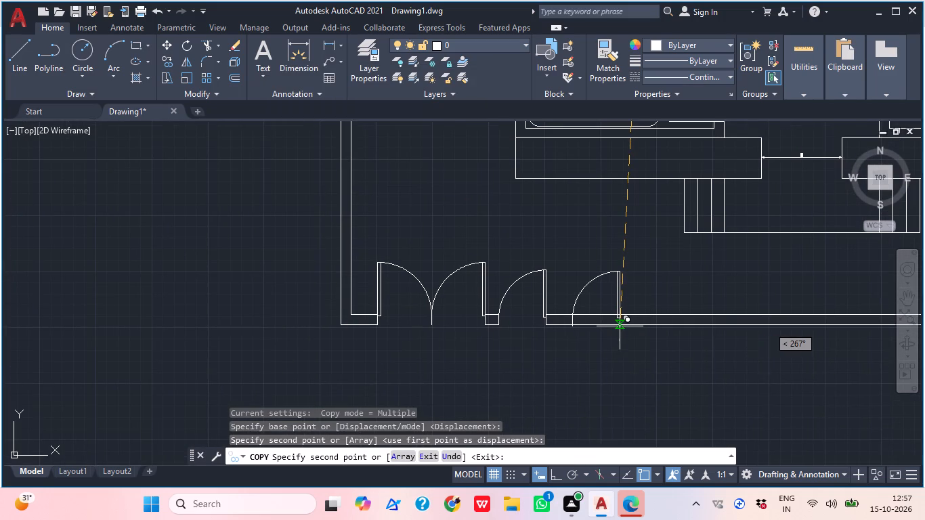
Examine the whole plan, from the front boundary wall gates to the rear rooms.
{"action": "scroll", "coordinate": [620, 326], "scroll_direction": "down", "scroll_amount": 2}
{"action": "middle_click_drag", "start_coordinate": [637, 327], "coordinate": [582, 373]}
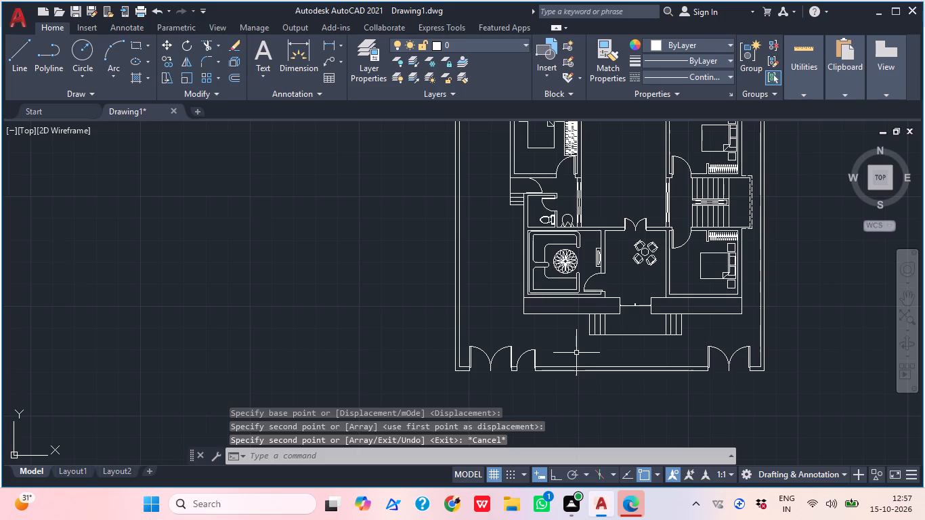
{"action": "scroll", "coordinate": [633, 314], "scroll_direction": "down", "scroll_amount": 1}
{"action": "middle_click_drag", "start_coordinate": [631, 320], "coordinate": [572, 392]}
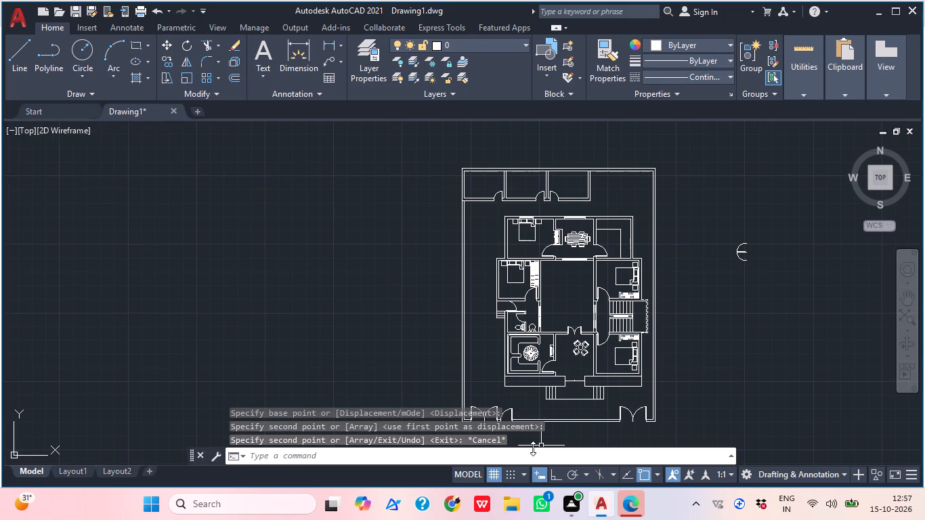
{"action": "middle_click_drag", "start_coordinate": [719, 337], "coordinate": [685, 275]}
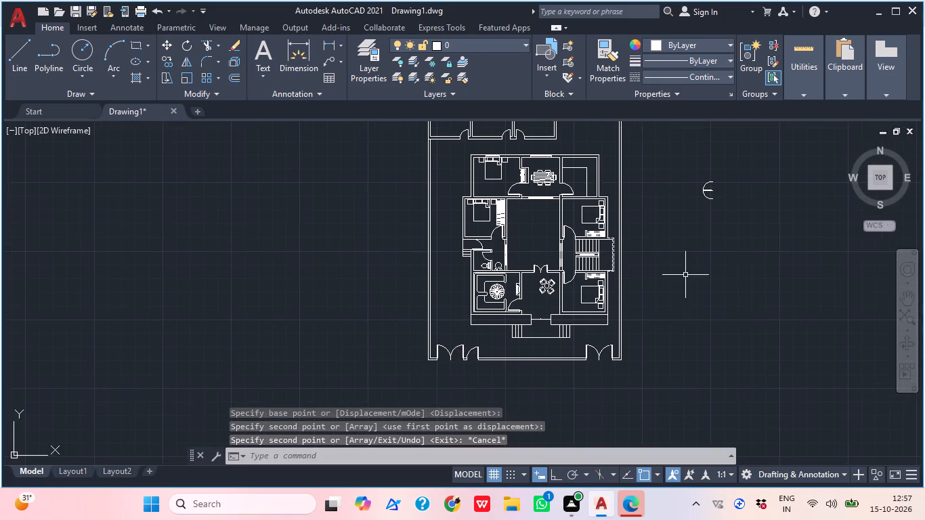
{"action": "middle_click_drag", "start_coordinate": [685, 285], "coordinate": [716, 392]}
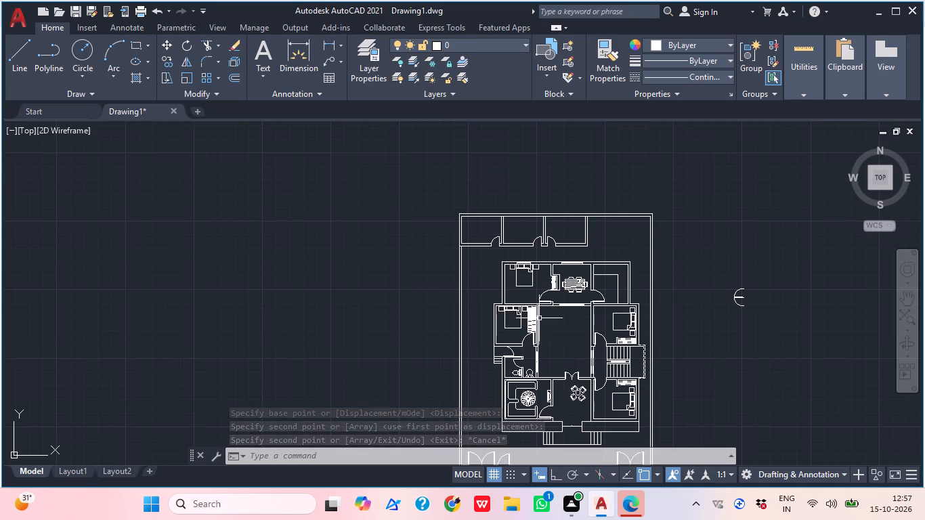
{"action": "scroll", "coordinate": [557, 349], "scroll_direction": "up", "scroll_amount": 1}
{"action": "middle_click", "coordinate": [558, 349]}
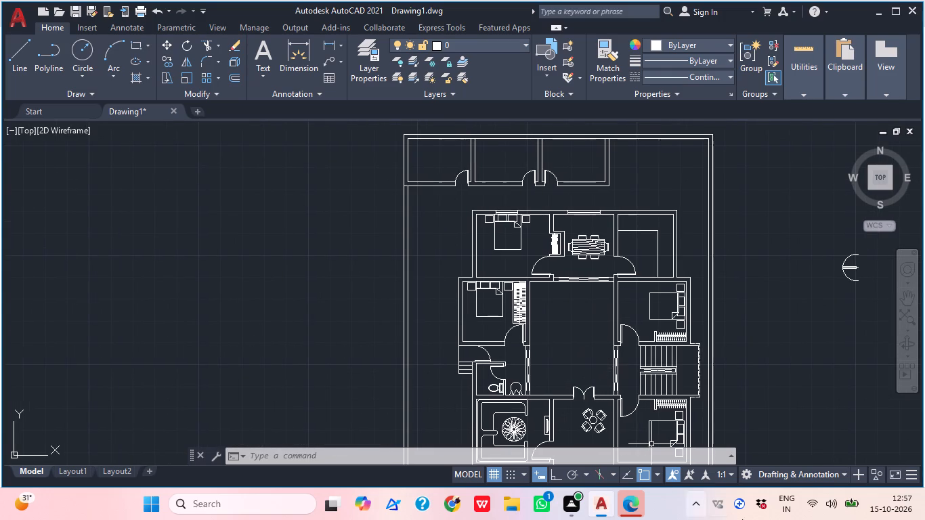
Close the Microsoft Edge window.
{"action": "right_click", "coordinate": [635, 504]}
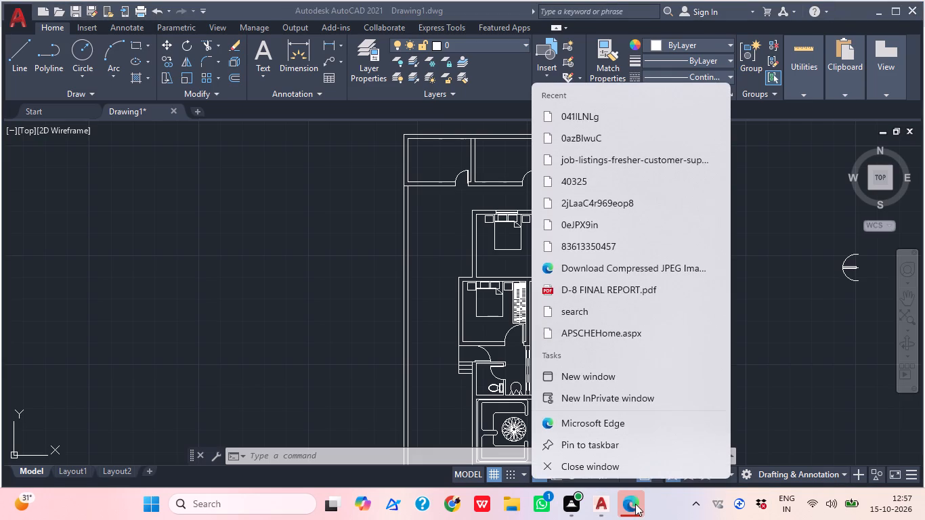
{"action": "left_click", "coordinate": [616, 469]}
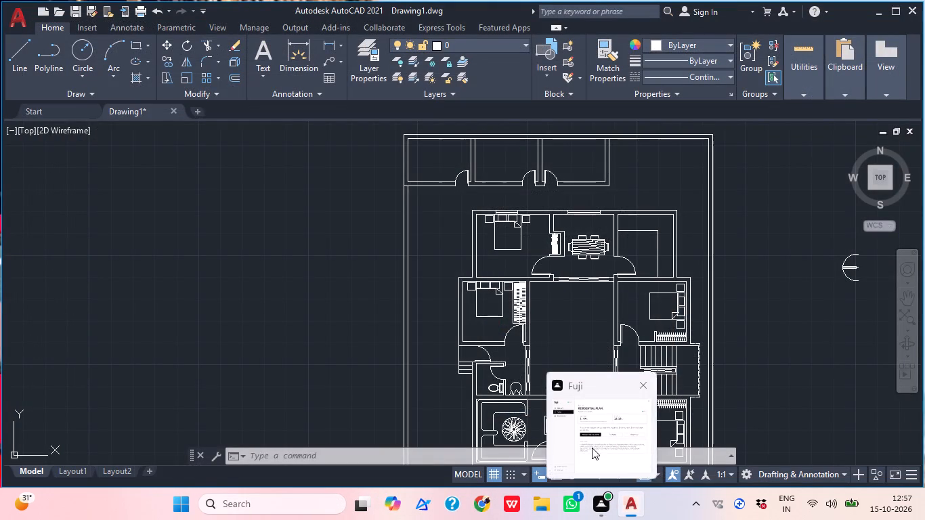
Delete the spare door pieces lying outside the boundary wall on the plan's right-hand side.
{"action": "middle_click_drag", "start_coordinate": [567, 257], "coordinate": [475, 169]}
{"action": "middle_click_drag", "start_coordinate": [502, 248], "coordinate": [502, 290]}
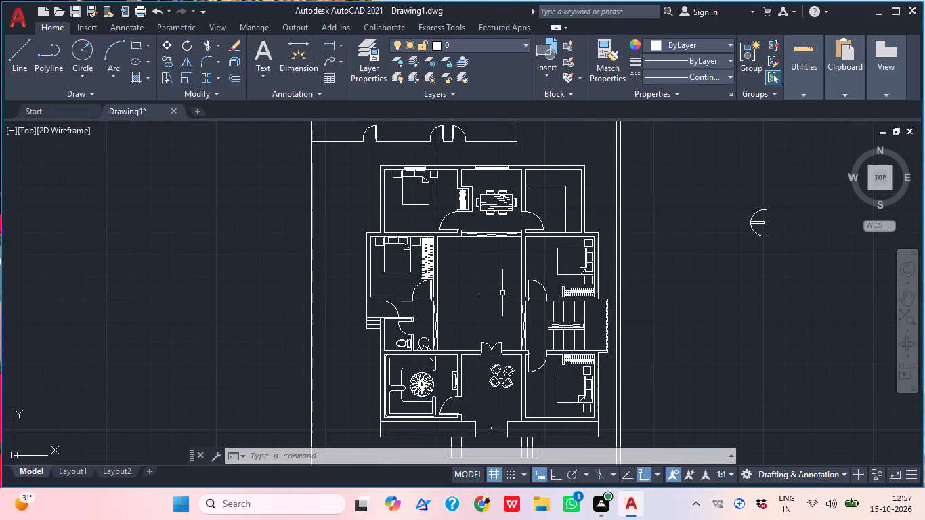
{"action": "middle_click_drag", "start_coordinate": [646, 265], "coordinate": [620, 307]}
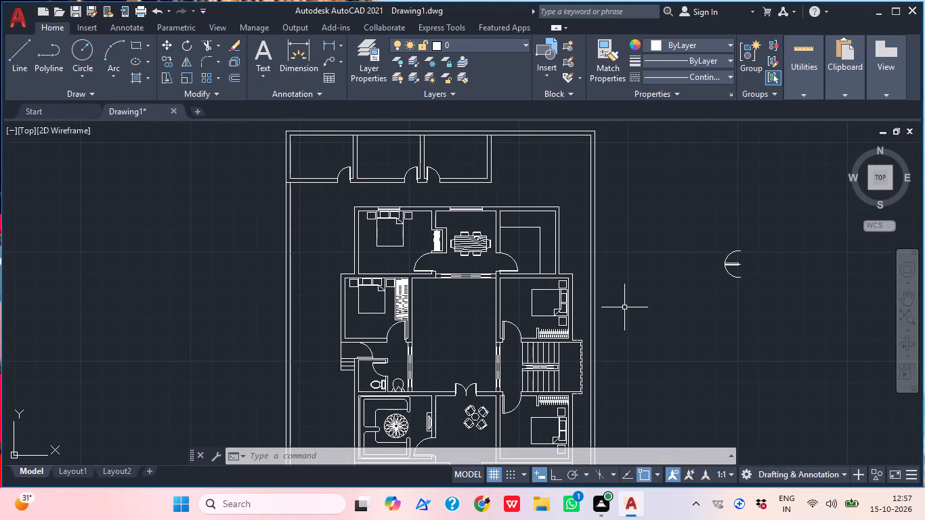
{"action": "middle_click_drag", "start_coordinate": [689, 246], "coordinate": [675, 319]}
{"action": "middle_click_drag", "start_coordinate": [672, 312], "coordinate": [648, 208]}
{"action": "left_click_drag", "start_coordinate": [752, 272], "coordinate": [734, 259]}
{"action": "left_click", "coordinate": [683, 209]}
{"action": "key", "text": "Delete"}
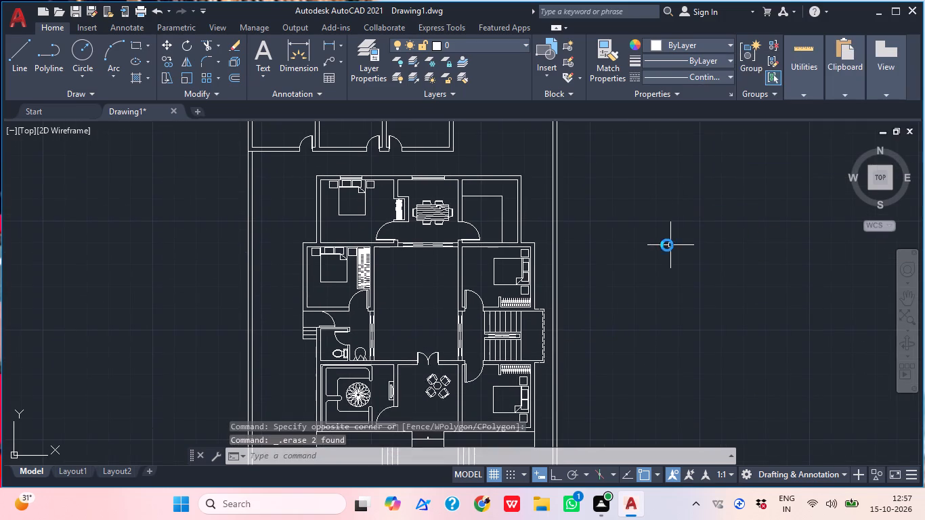
Add a vertical linear dimension across the wardrobe recess opening in the upper-left bedroom, just outside the recess.
{"action": "middle_click_drag", "start_coordinate": [649, 236], "coordinate": [659, 330]}
{"action": "middle_click_drag", "start_coordinate": [612, 290], "coordinate": [664, 263]}
{"action": "middle_click_drag", "start_coordinate": [559, 268], "coordinate": [578, 307]}
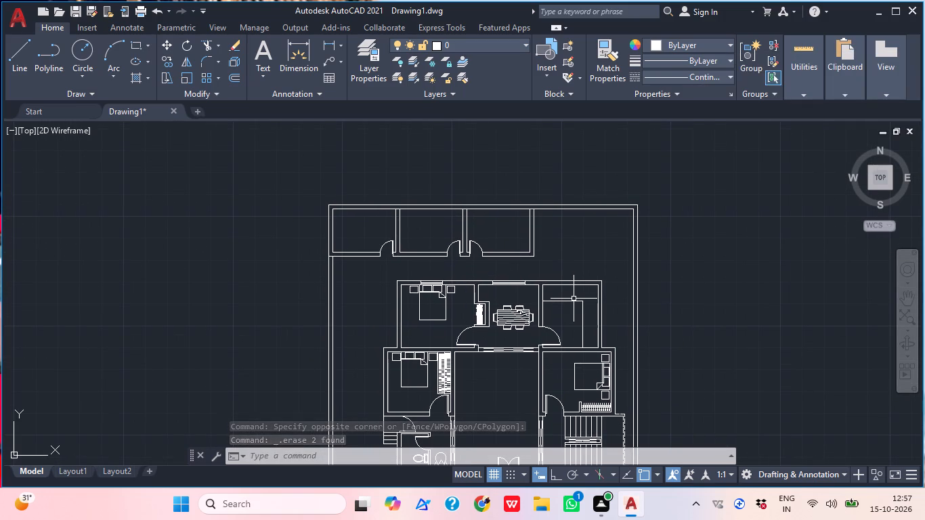
{"action": "middle_click_drag", "start_coordinate": [521, 301], "coordinate": [542, 222]}
{"action": "middle_click_drag", "start_coordinate": [521, 318], "coordinate": [507, 309]}
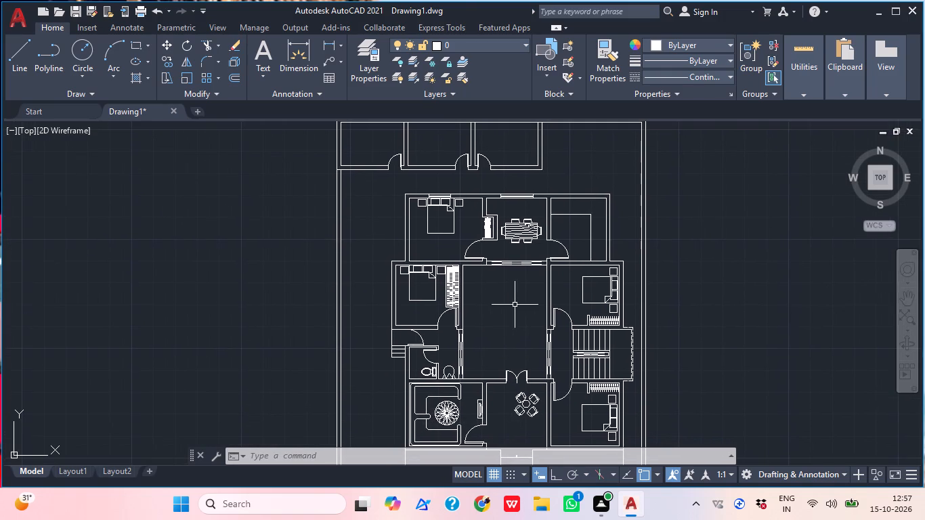
{"action": "middle_click_drag", "start_coordinate": [511, 302], "coordinate": [497, 332]}
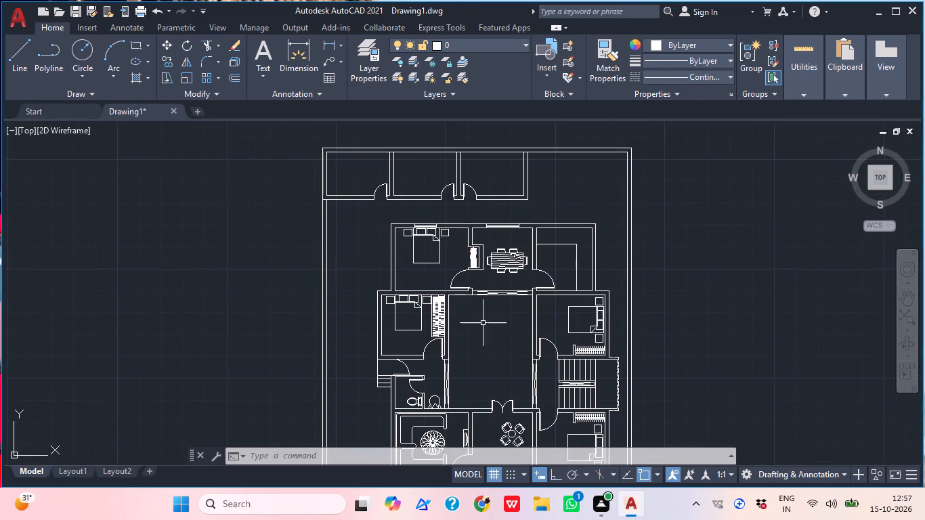
{"action": "scroll", "coordinate": [473, 295], "scroll_direction": "up", "scroll_amount": 1}
{"action": "middle_click_drag", "start_coordinate": [485, 297], "coordinate": [485, 346]}
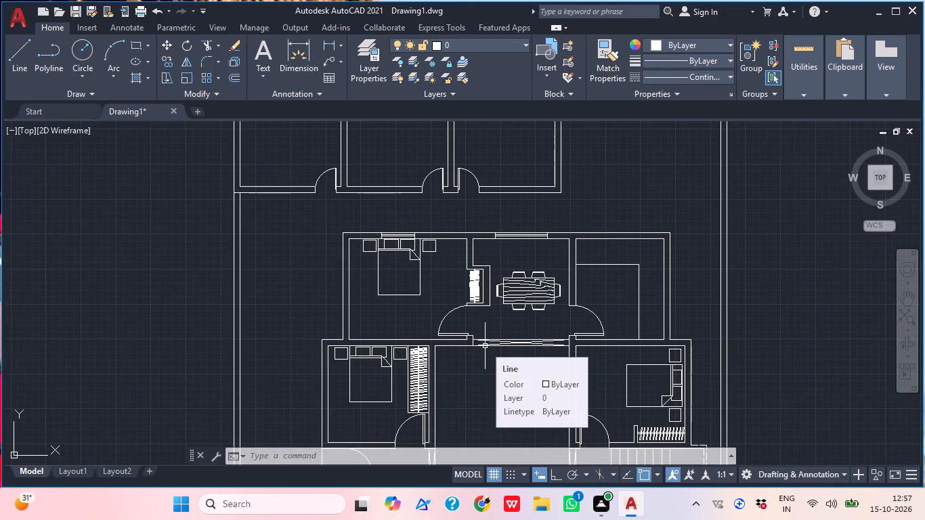
{"action": "scroll", "coordinate": [442, 188], "scroll_direction": "up", "scroll_amount": 1}
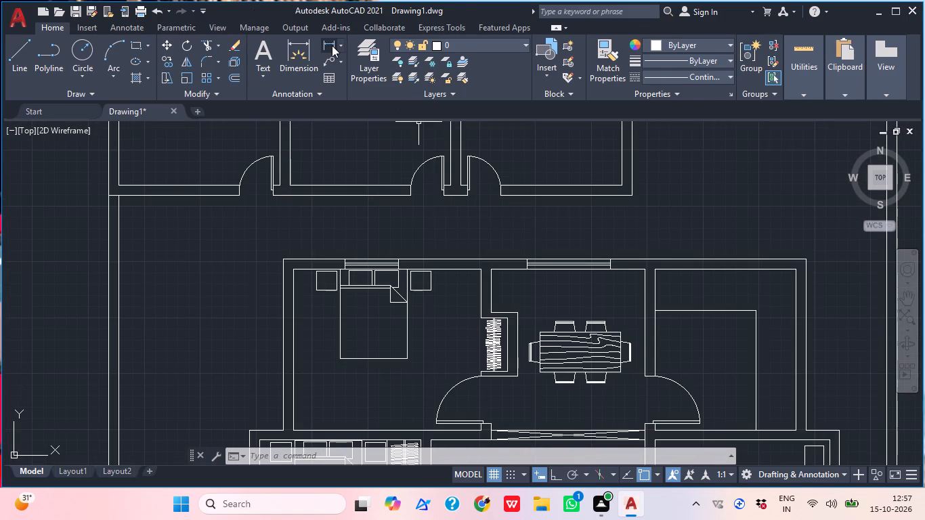
{"action": "left_click", "coordinate": [332, 45]}
{"action": "scroll", "coordinate": [515, 324], "scroll_direction": "up", "scroll_amount": 2}
{"action": "middle_click_drag", "start_coordinate": [457, 396], "coordinate": [487, 328]}
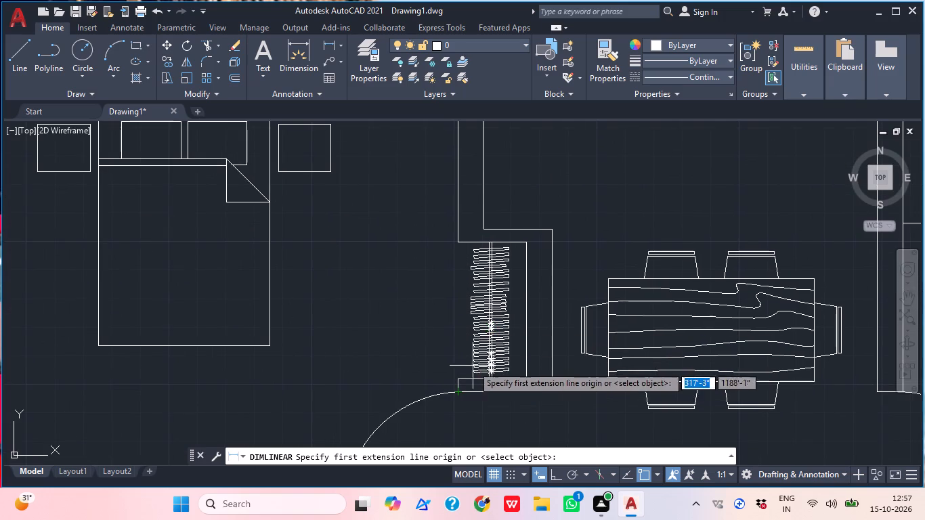
{"action": "left_click", "coordinate": [456, 378]}
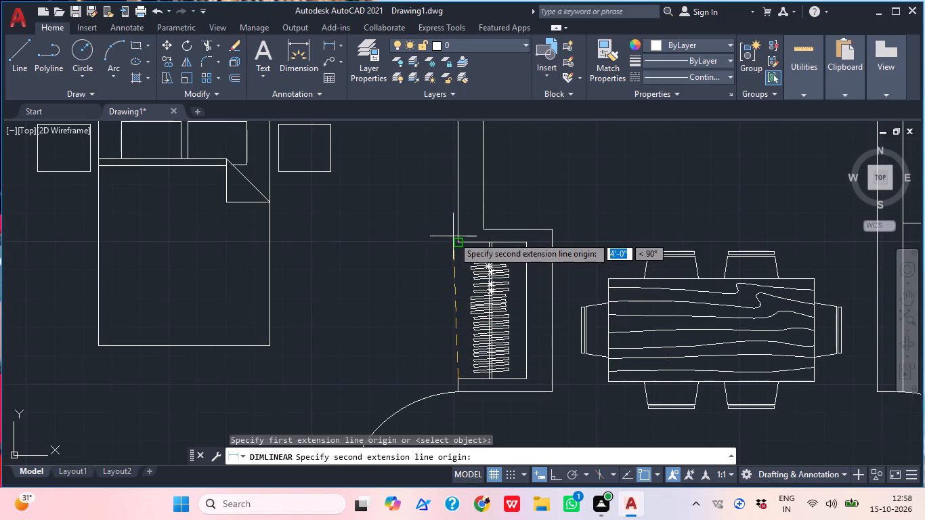
{"action": "left_click", "coordinate": [460, 244]}
{"action": "left_click", "coordinate": [450, 249]}
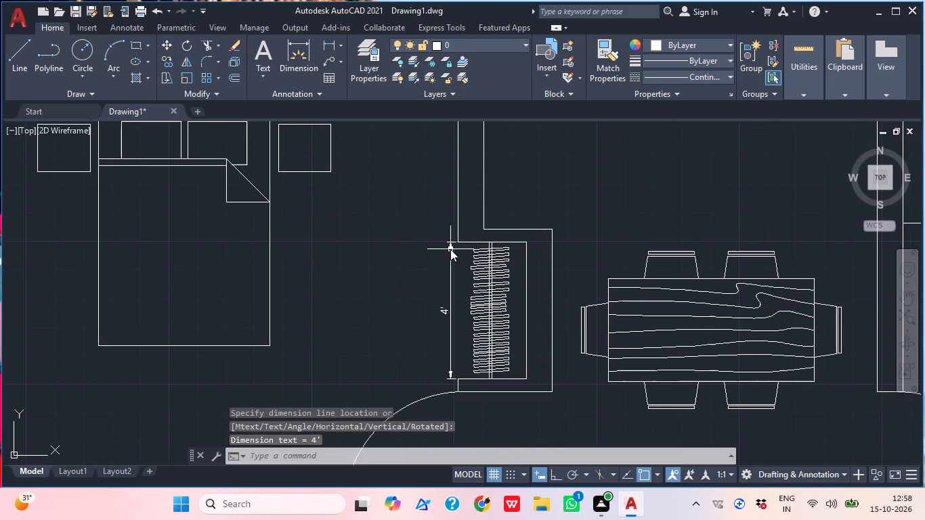
Examine the plan from the dining area through the central hall and bedrooms to the staircase and front rooms.
{"action": "scroll", "coordinate": [538, 227], "scroll_direction": "down", "scroll_amount": 2}
{"action": "middle_click_drag", "start_coordinate": [530, 332], "coordinate": [519, 269]}
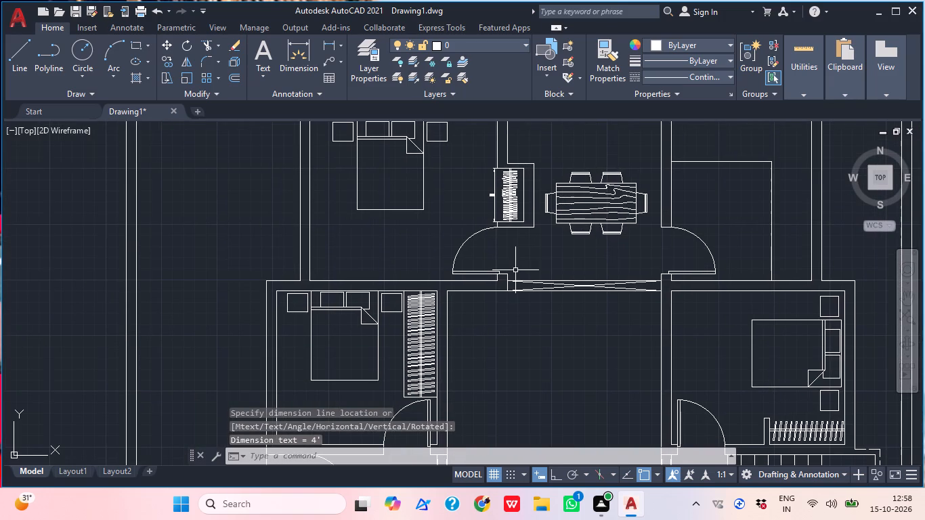
{"action": "scroll", "coordinate": [528, 276], "scroll_direction": "down", "scroll_amount": 1}
{"action": "middle_click_drag", "start_coordinate": [513, 284], "coordinate": [486, 238]}
{"action": "scroll", "coordinate": [481, 234], "scroll_direction": "up", "scroll_amount": 1}
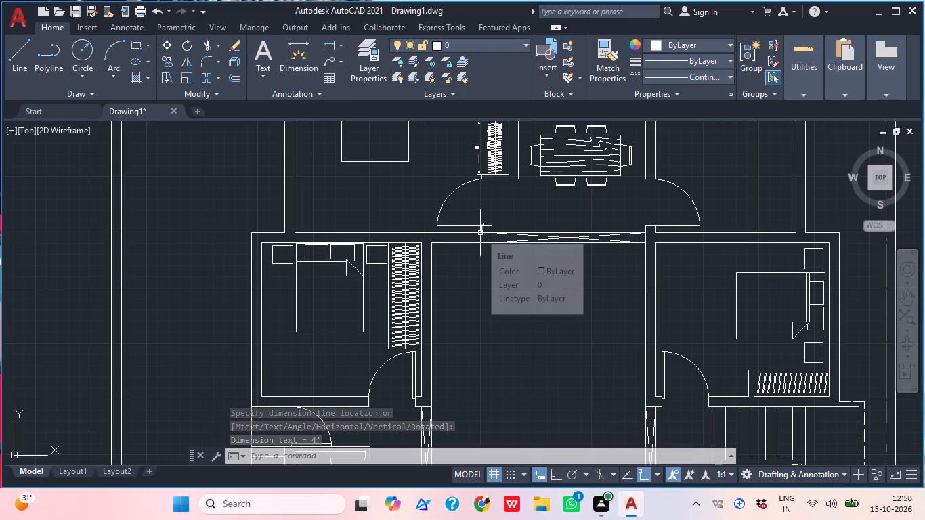
{"action": "scroll", "coordinate": [496, 263], "scroll_direction": "down", "scroll_amount": 1}
{"action": "middle_click_drag", "start_coordinate": [523, 294], "coordinate": [504, 298]}
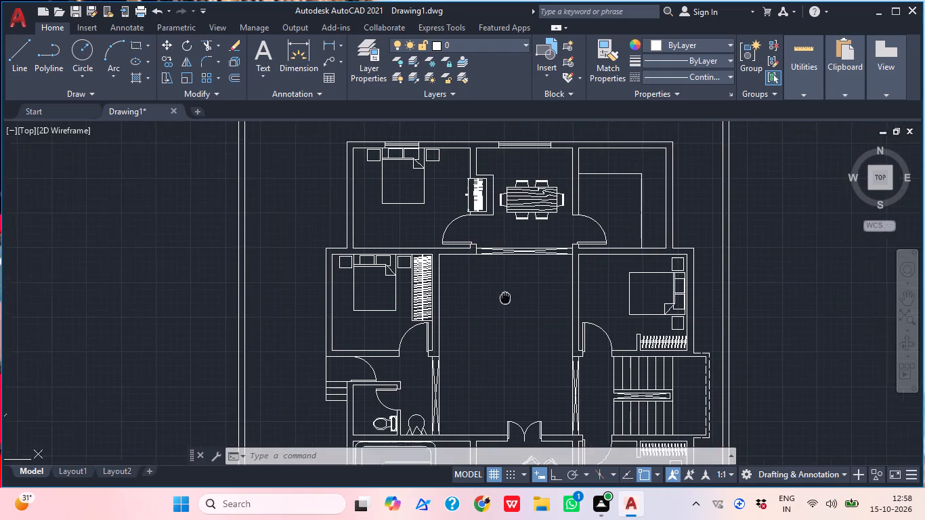
{"action": "middle_click_drag", "start_coordinate": [504, 298], "coordinate": [471, 302]}
{"action": "middle_click_drag", "start_coordinate": [520, 291], "coordinate": [501, 290]}
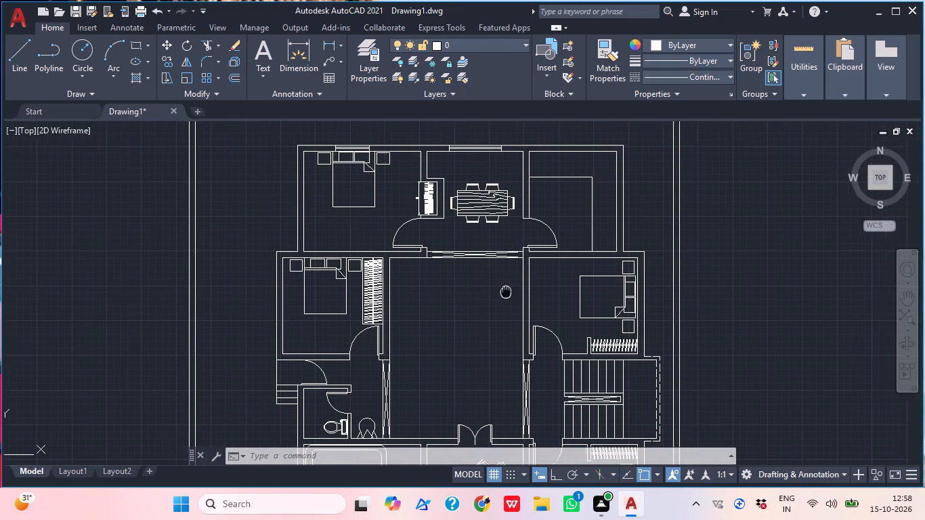
{"action": "middle_click_drag", "start_coordinate": [501, 290], "coordinate": [480, 290]}
{"action": "middle_click_drag", "start_coordinate": [568, 292], "coordinate": [511, 242]}
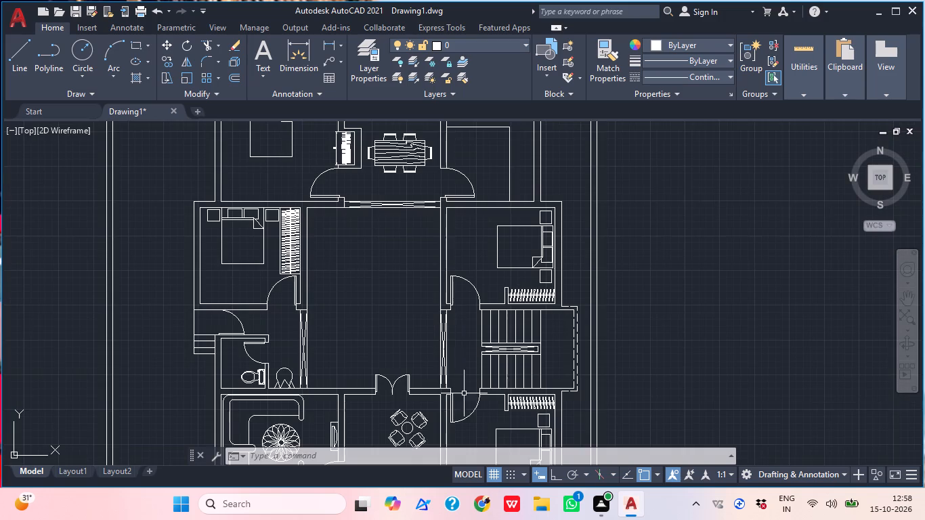
{"action": "middle_click_drag", "start_coordinate": [455, 383], "coordinate": [423, 321]}
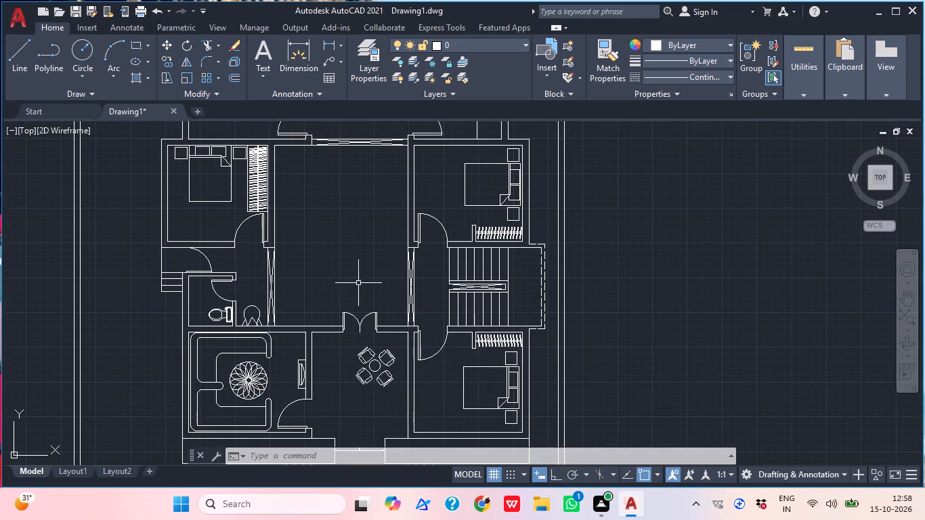
With Ortho on, draw a horizontal line about 2'-7" long from the passage into the staircase's lower flight.
{"action": "scroll", "coordinate": [400, 294], "scroll_direction": "up", "scroll_amount": 3}
{"action": "middle_click_drag", "start_coordinate": [480, 328], "coordinate": [383, 295]}
{"action": "type", "text": "L"}
{"action": "key", "text": "space"}
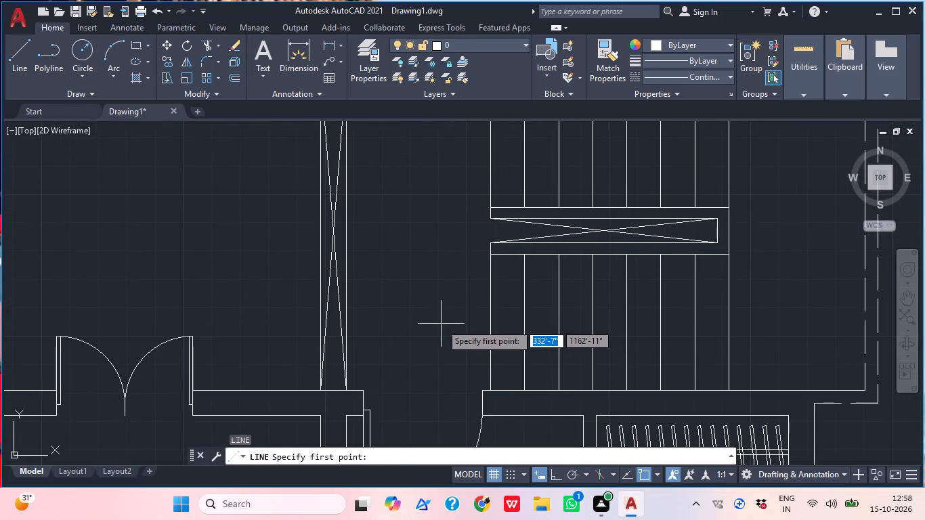
{"action": "left_click", "coordinate": [441, 324]}
{"action": "left_click", "coordinate": [555, 471]}
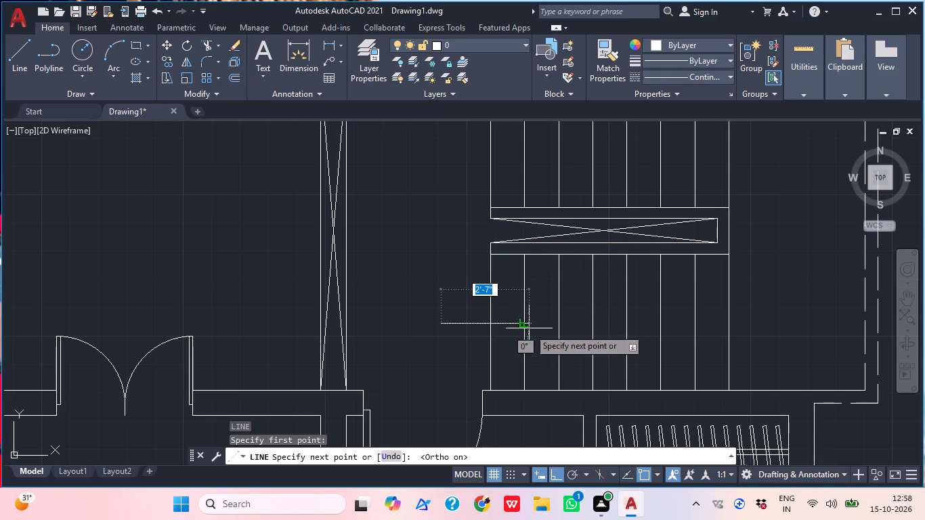
{"action": "scroll", "coordinate": [529, 328], "scroll_direction": "up", "scroll_amount": 3}
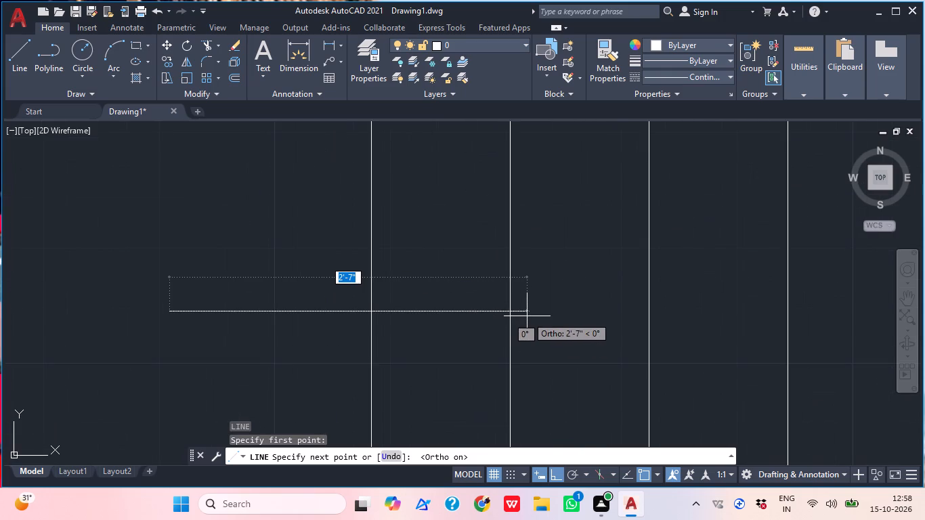
{"action": "scroll", "coordinate": [527, 316], "scroll_direction": "up", "scroll_amount": 1}
{"action": "left_click", "coordinate": [526, 314]}
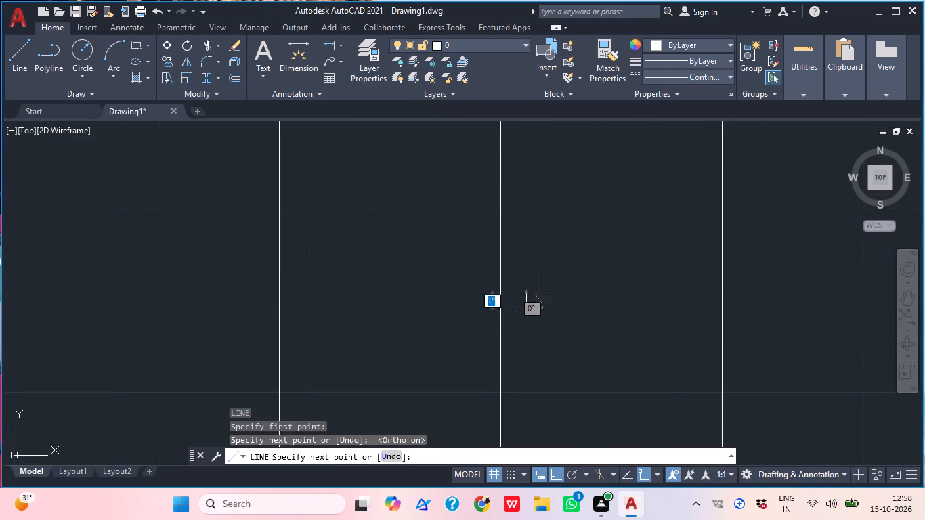
{"action": "key", "text": "Escape"}
Draw two vertical lines about 3" long, one up and one down, from the horizontal line's stair-side end.
{"action": "key", "text": "l"}
{"action": "key", "text": "space"}
{"action": "left_click", "coordinate": [523, 310]}
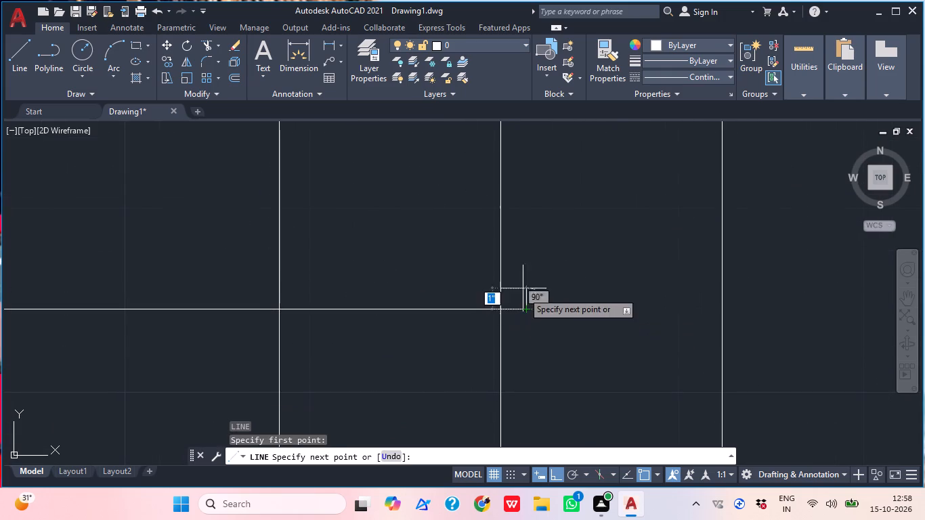
{"action": "left_click", "coordinate": [521, 260]}
{"action": "key", "text": "Escape"}
{"action": "middle_click", "coordinate": [530, 296]}
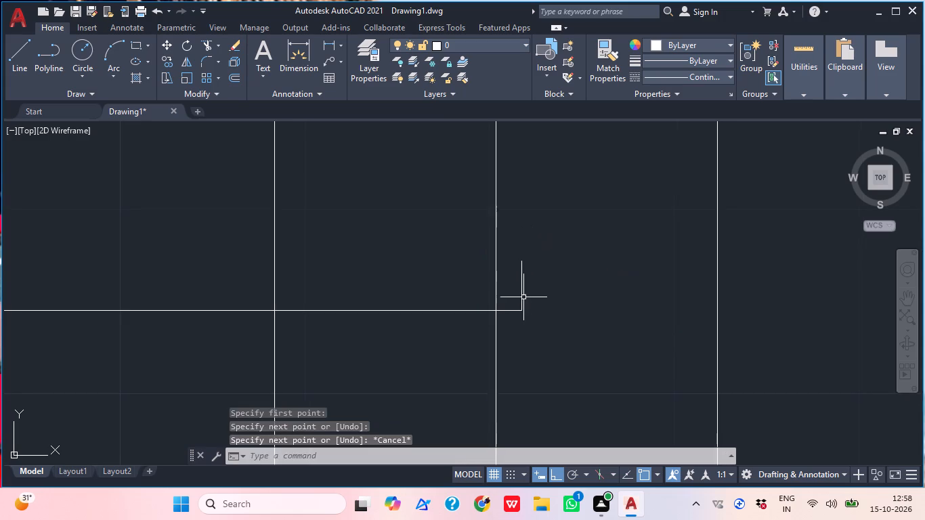
{"action": "key", "text": "l"}
{"action": "key", "text": "space"}
{"action": "left_click", "coordinate": [525, 309]}
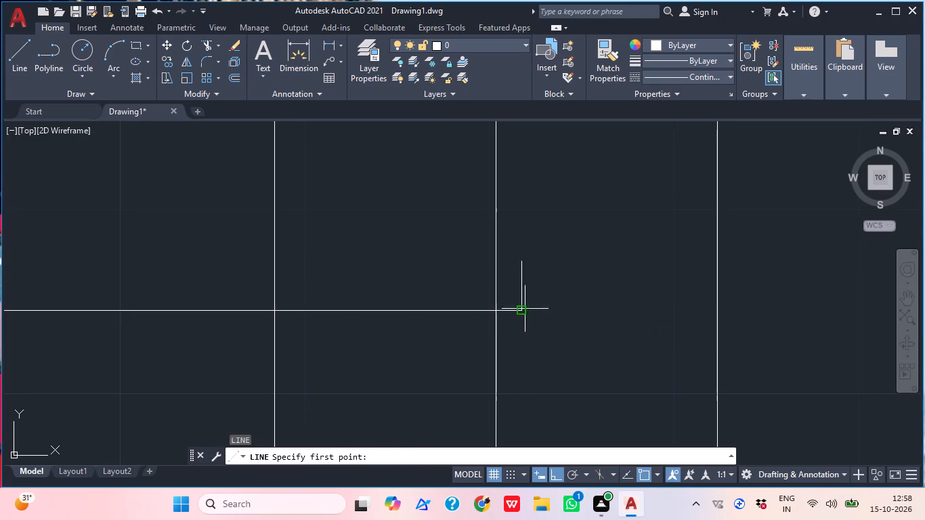
{"action": "left_click", "coordinate": [527, 360]}
{"action": "key", "text": "Escape"}
Extend the horizontal line to the next stair tread line as a guide for the arrow tip.
{"action": "scroll", "coordinate": [477, 374], "scroll_direction": "down", "scroll_amount": 1}
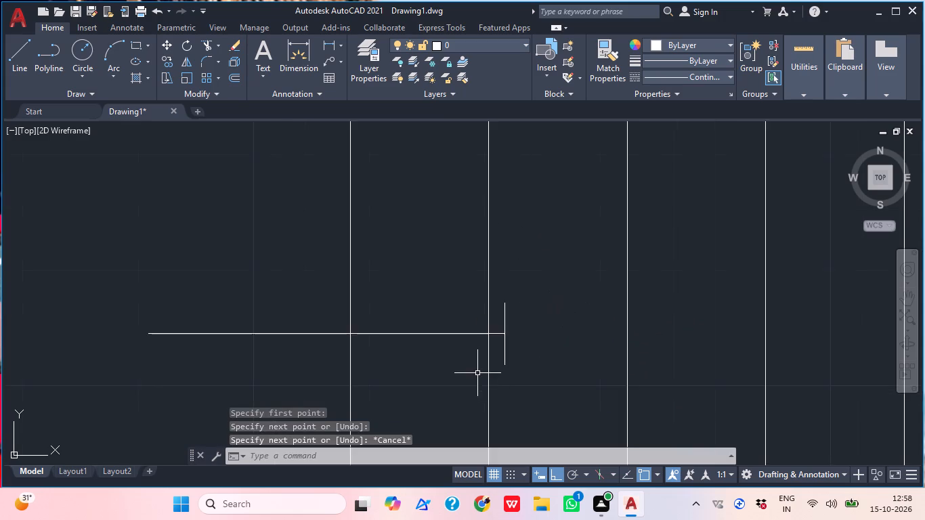
{"action": "middle_click_drag", "start_coordinate": [519, 377], "coordinate": [494, 368]}
{"action": "type", "text": "EX"}
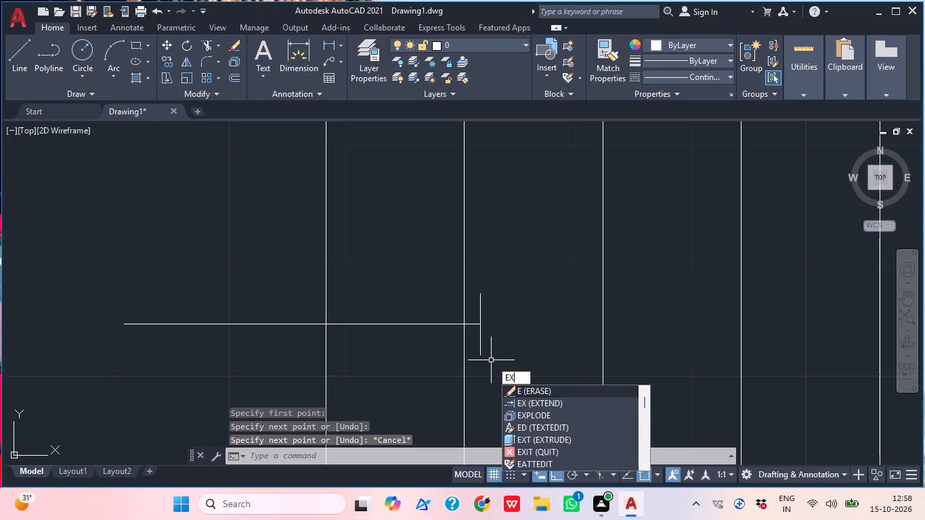
{"action": "key", "text": "space"}
{"action": "left_click", "coordinate": [470, 324]}
{"action": "key", "text": "Escape"}
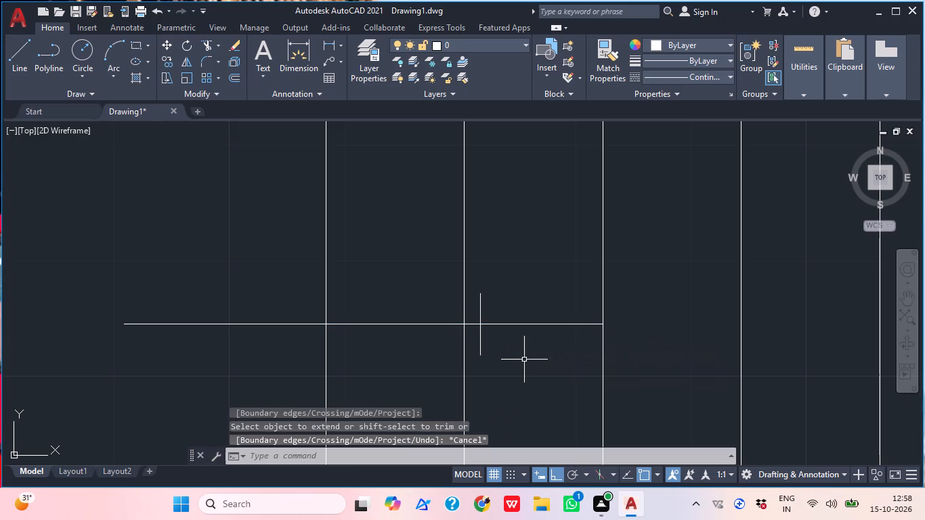
{"action": "key", "text": "space"}
{"action": "key", "text": "Escape"}
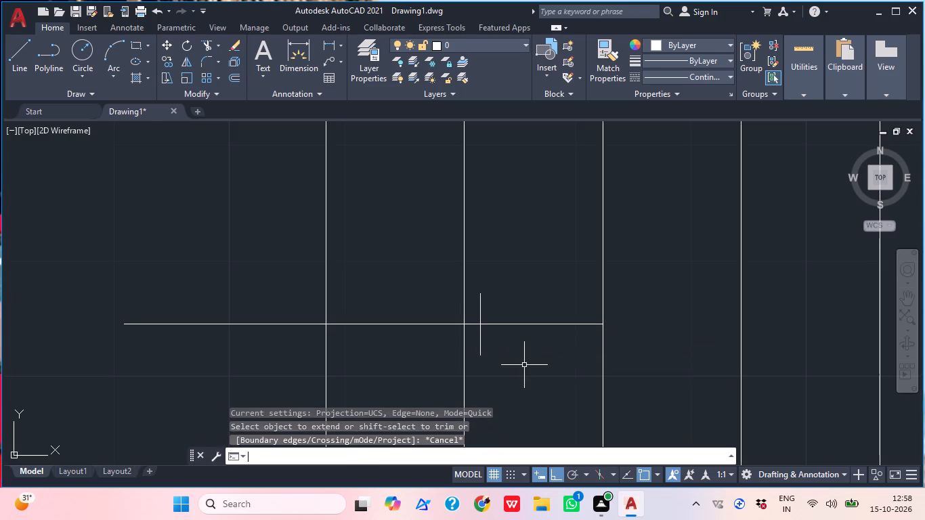
Draw two sloping lines joining the short vertical line's ends at a tip on the horizontal line, forming an arrowhead.
{"action": "type", "text": "L"}
{"action": "key", "text": "space"}
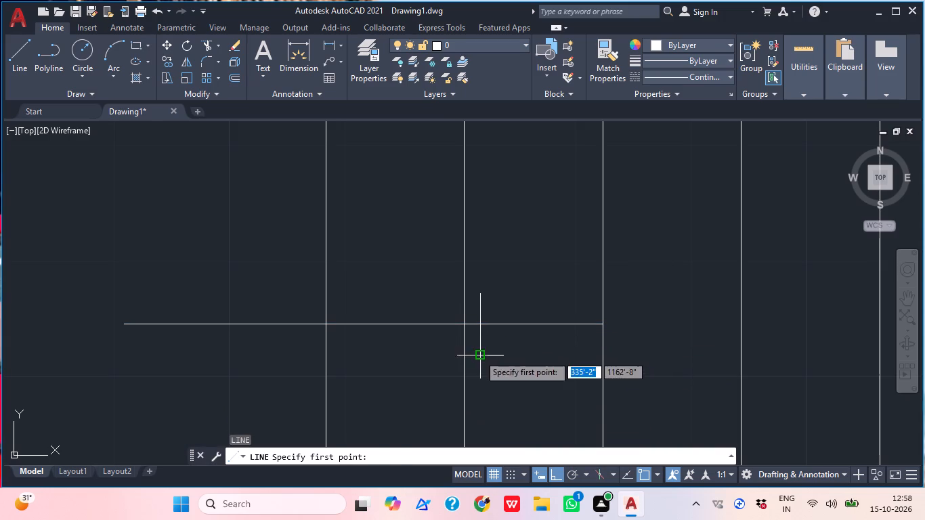
{"action": "left_click", "coordinate": [479, 355]}
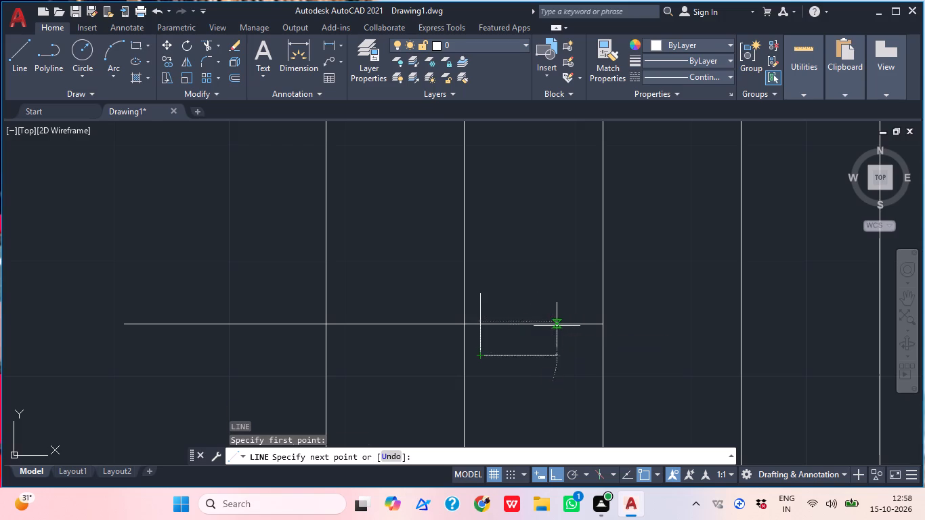
{"action": "left_click", "coordinate": [557, 326]}
{"action": "left_click", "coordinate": [477, 291]}
{"action": "key", "text": "Escape"}
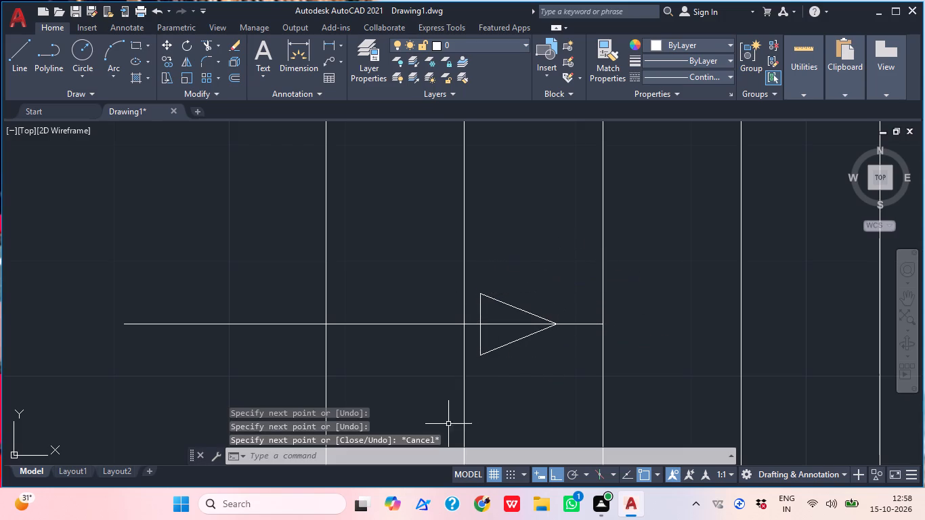
Trim away the horizontal line's portions beyond the arrow tip and inside the arrowhead.
{"action": "type", "text": "TR"}
{"action": "key", "text": "space"}
{"action": "left_click", "coordinate": [573, 348]}
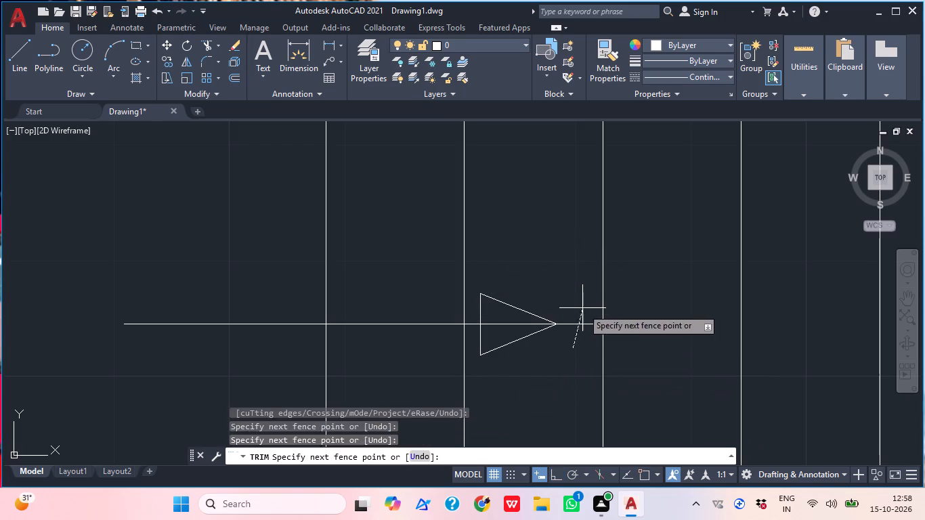
{"action": "left_click", "coordinate": [582, 308]}
{"action": "left_click", "coordinate": [504, 332]}
{"action": "left_click", "coordinate": [494, 321]}
{"action": "scroll", "coordinate": [503, 320], "scroll_direction": "down", "scroll_amount": 2}
{"action": "key", "text": "Escape"}
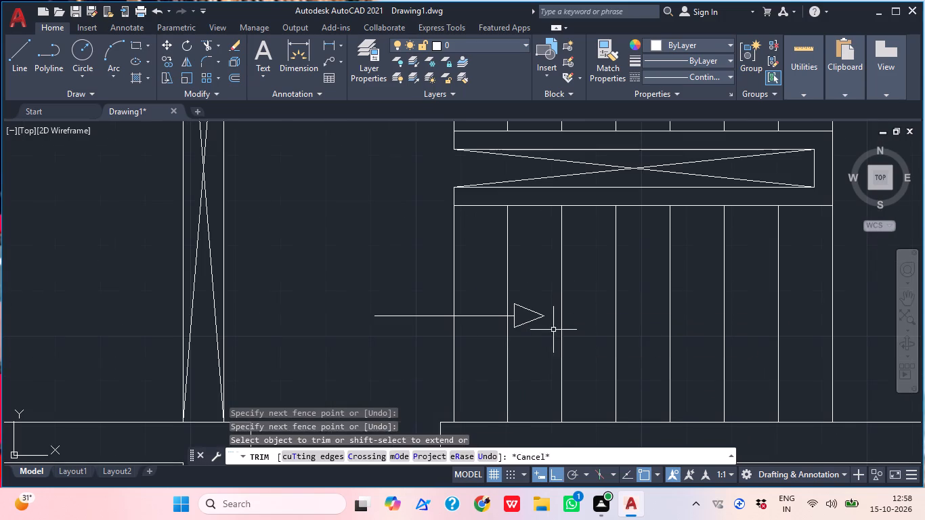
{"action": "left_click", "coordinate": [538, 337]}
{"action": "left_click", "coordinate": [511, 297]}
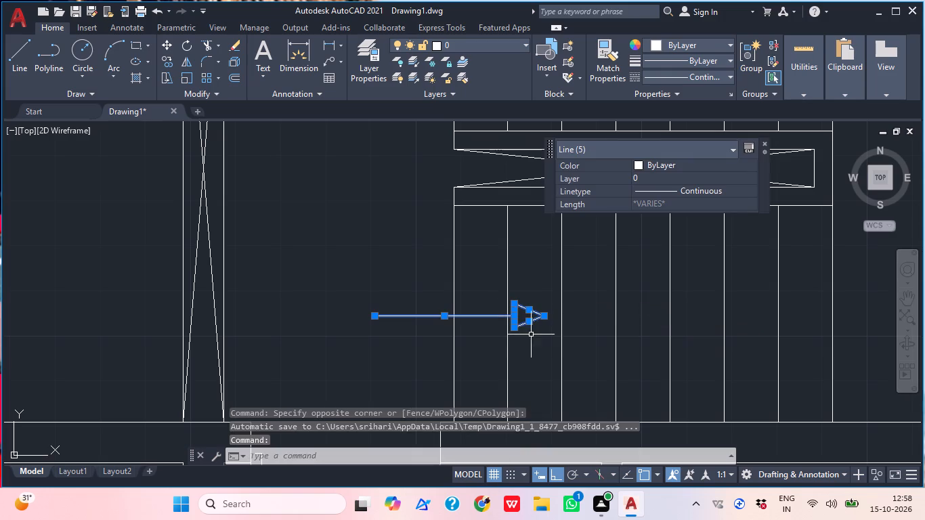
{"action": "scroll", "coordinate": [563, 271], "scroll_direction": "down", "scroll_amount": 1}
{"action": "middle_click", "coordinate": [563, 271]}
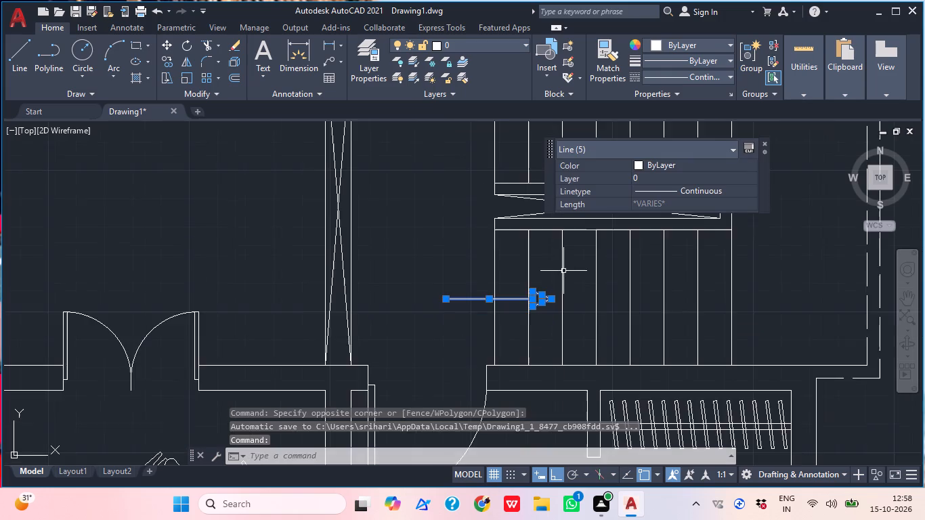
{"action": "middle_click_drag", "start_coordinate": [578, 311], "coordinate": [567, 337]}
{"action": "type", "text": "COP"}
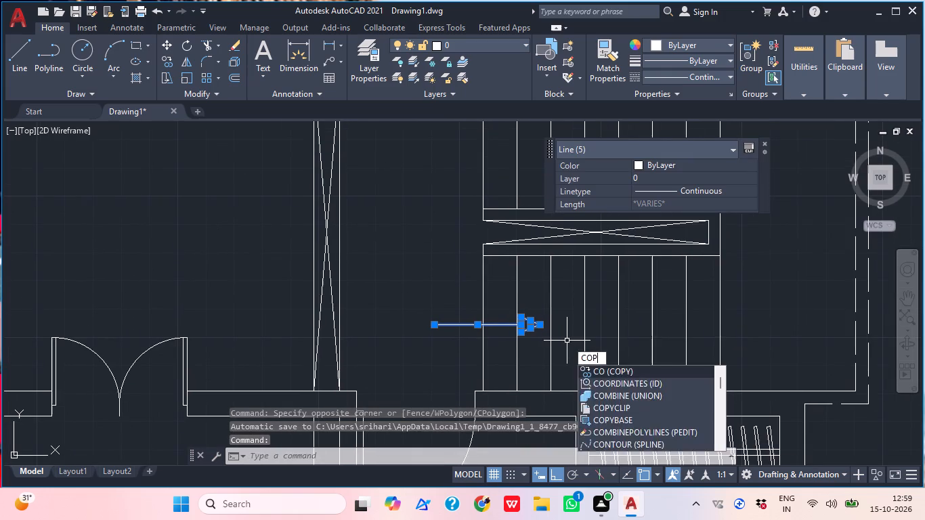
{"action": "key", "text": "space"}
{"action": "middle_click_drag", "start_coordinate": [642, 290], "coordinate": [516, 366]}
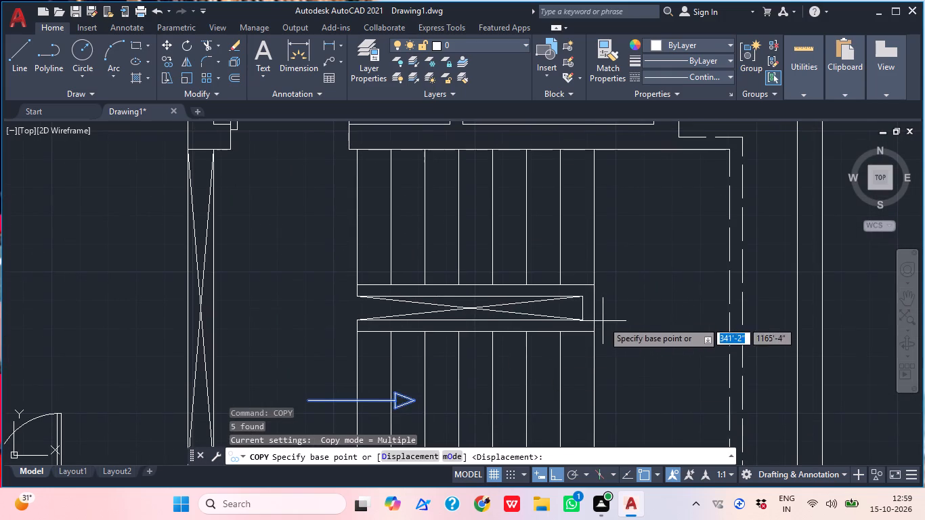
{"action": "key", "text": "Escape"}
Mirror the lower flight's direction arrow about the stair's horizontal centre line onto the upper flight, keeping the original arrow.
{"action": "middle_click_drag", "start_coordinate": [479, 384], "coordinate": [547, 303]}
{"action": "scroll", "coordinate": [492, 340], "scroll_direction": "up", "scroll_amount": 3}
{"action": "left_click", "coordinate": [448, 314]}
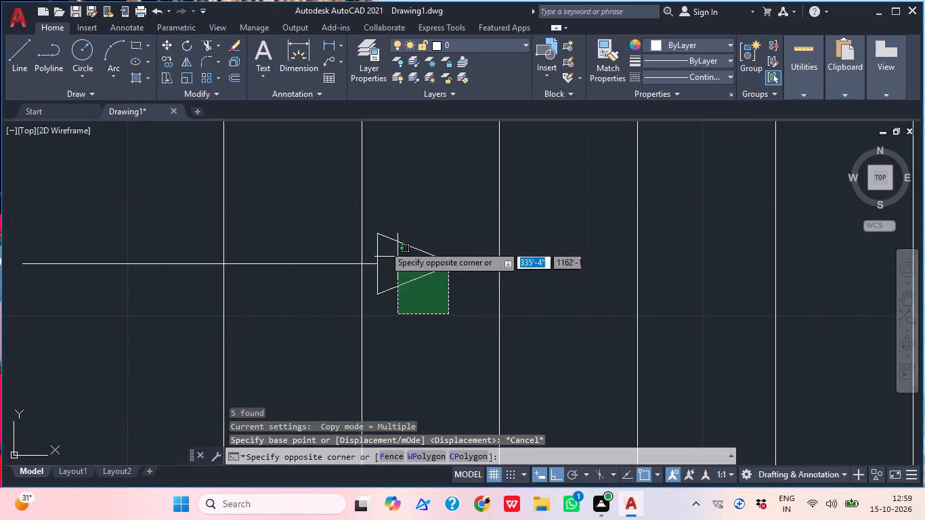
{"action": "left_click", "coordinate": [366, 223]}
{"action": "key", "text": "m"}
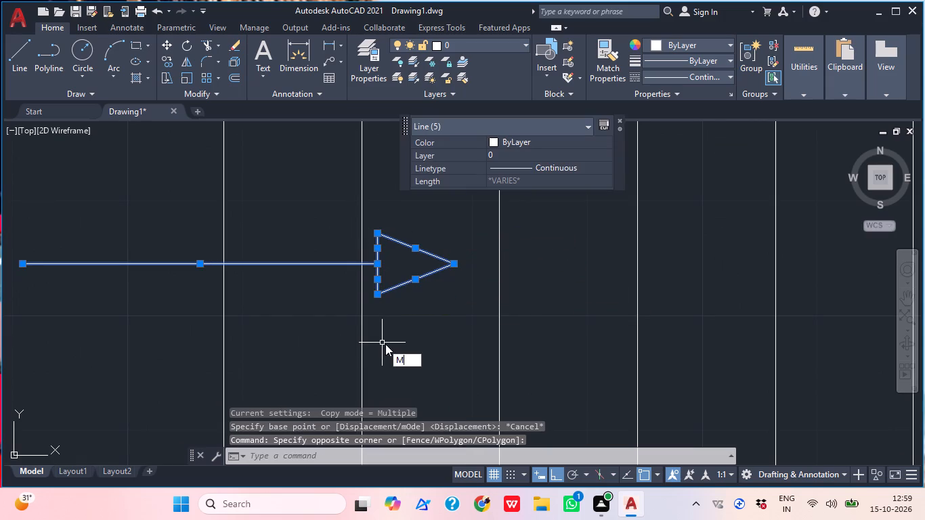
{"action": "type", "text": "I"}
{"action": "key", "text": "space"}
{"action": "middle_click_drag", "start_coordinate": [421, 301], "coordinate": [341, 490]}
{"action": "scroll", "coordinate": [368, 417], "scroll_direction": "down", "scroll_amount": 1}
{"action": "scroll", "coordinate": [443, 377], "scroll_direction": "down", "scroll_amount": 1}
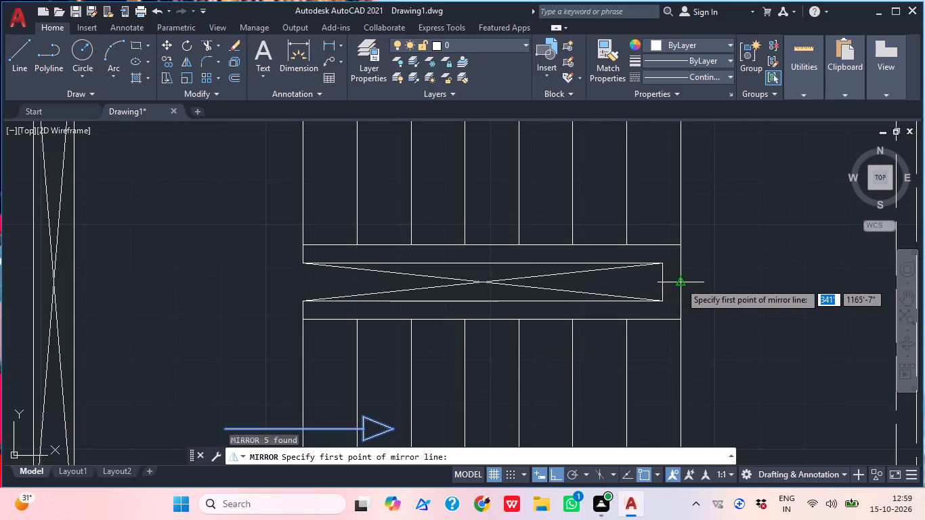
{"action": "left_click", "coordinate": [661, 281]}
{"action": "scroll", "coordinate": [663, 282], "scroll_direction": "down", "scroll_amount": 3}
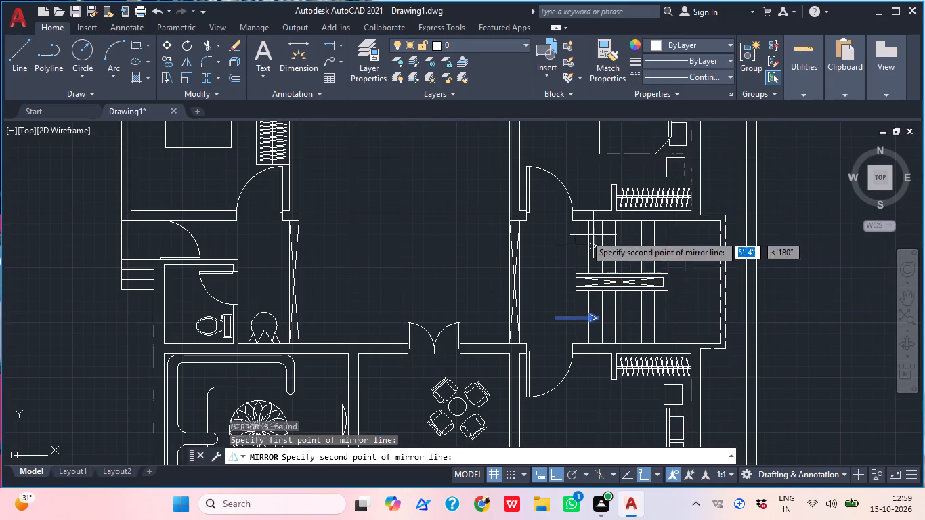
{"action": "left_click", "coordinate": [433, 232]}
{"action": "left_click_drag", "start_coordinate": [454, 284], "coordinate": [433, 232]}
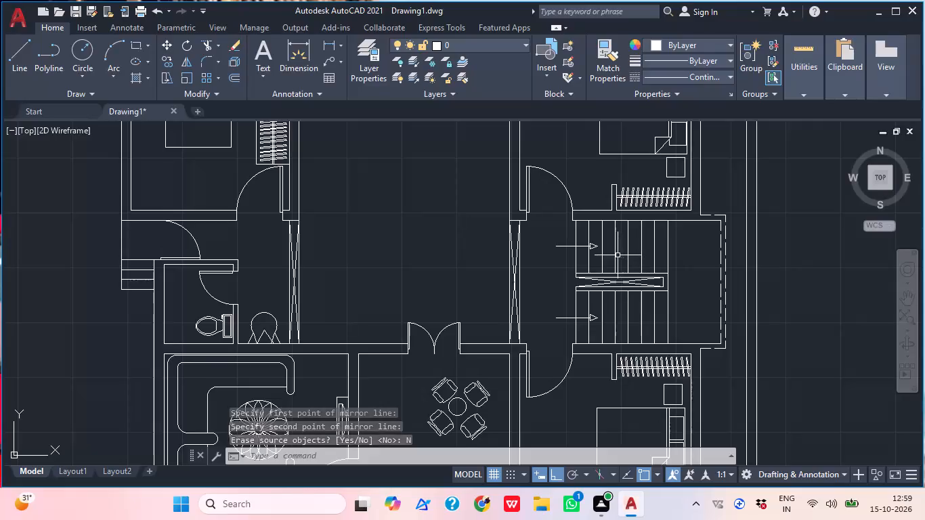
Add the single-line text "DN" about 7" high with no rotation near the tail of the lower stair arrow.
{"action": "middle_click_drag", "start_coordinate": [618, 254], "coordinate": [612, 232]}
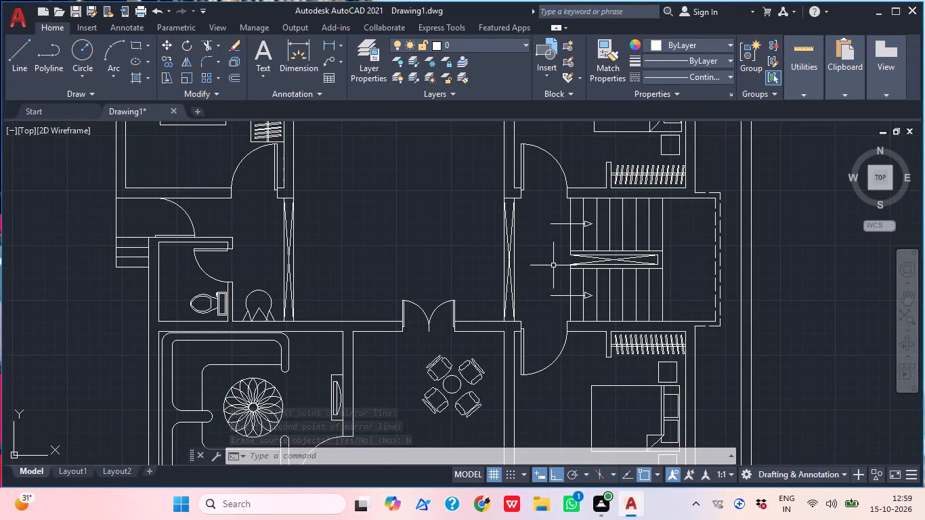
{"action": "scroll", "coordinate": [553, 265], "scroll_direction": "up", "scroll_amount": 1}
{"action": "middle_click_drag", "start_coordinate": [534, 250], "coordinate": [523, 226]}
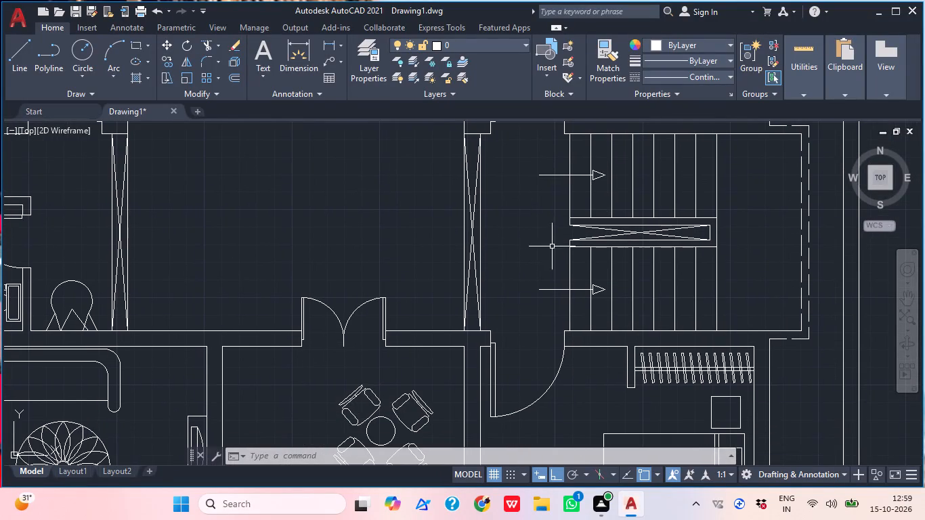
{"action": "middle_click_drag", "start_coordinate": [561, 305], "coordinate": [555, 296]}
{"action": "scroll", "coordinate": [557, 302], "scroll_direction": "up", "scroll_amount": 1}
{"action": "middle_click", "coordinate": [551, 284]}
{"action": "scroll", "coordinate": [551, 284], "scroll_direction": "up", "scroll_amount": 1}
{"action": "type", "text": "TEXT"}
{"action": "key", "text": "space"}
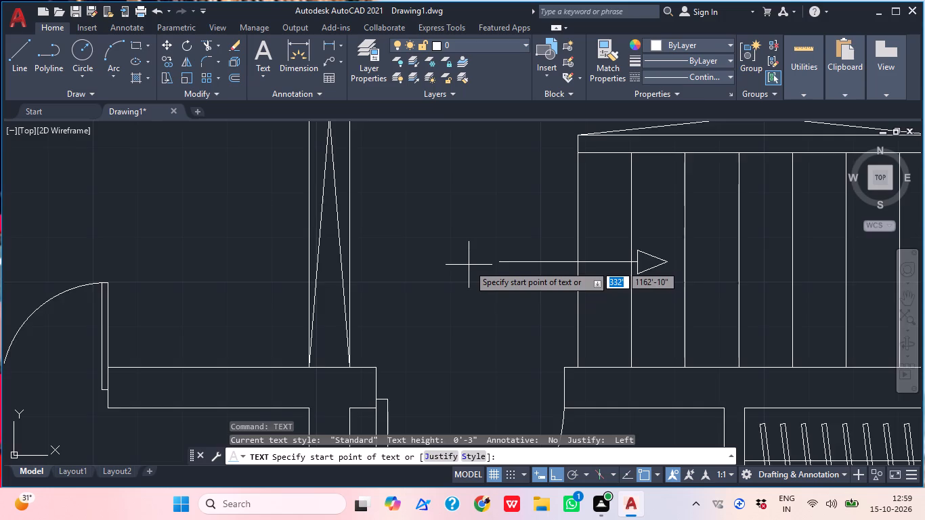
{"action": "scroll", "coordinate": [469, 265], "scroll_direction": "up", "scroll_amount": 1}
{"action": "left_click", "coordinate": [466, 255]}
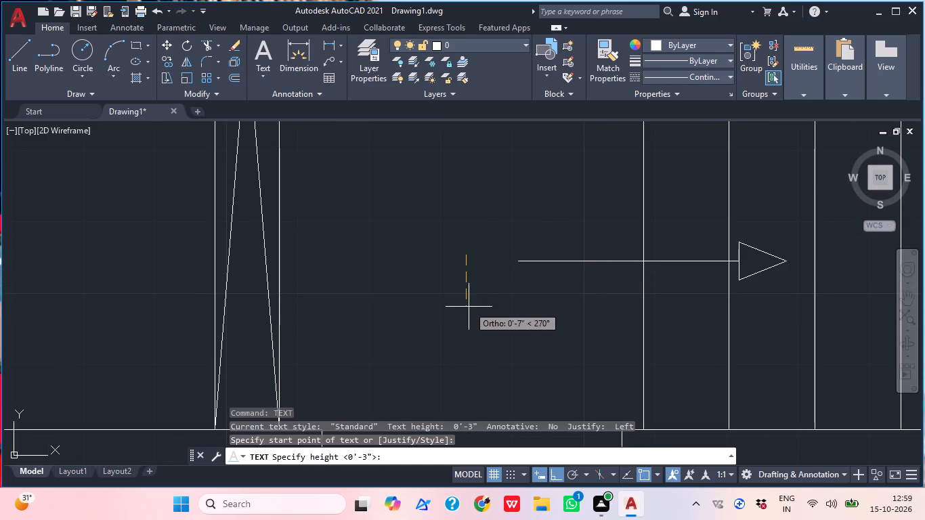
{"action": "left_click", "coordinate": [469, 307]}
{"action": "left_click", "coordinate": [510, 252]}
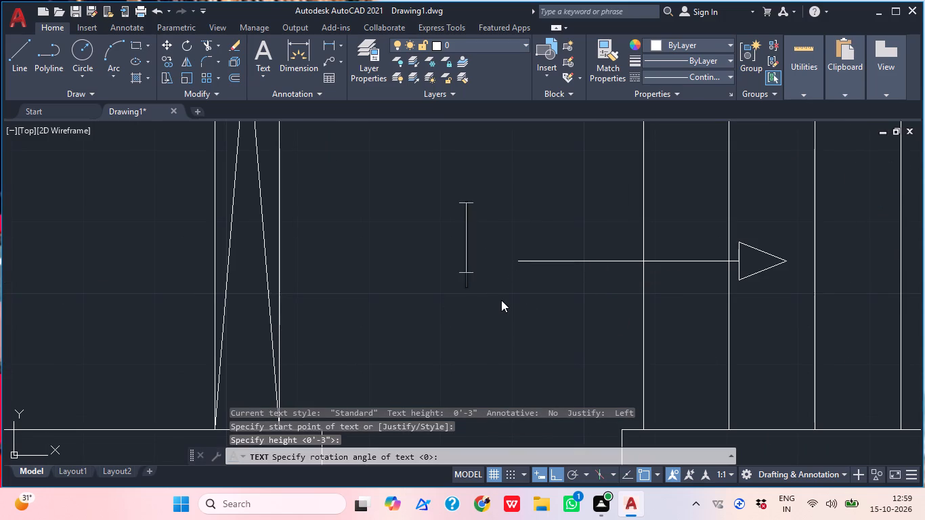
{"action": "type", "text": "DN"}
{"action": "left_click", "coordinate": [550, 319]}
{"action": "key", "text": "Escape"}
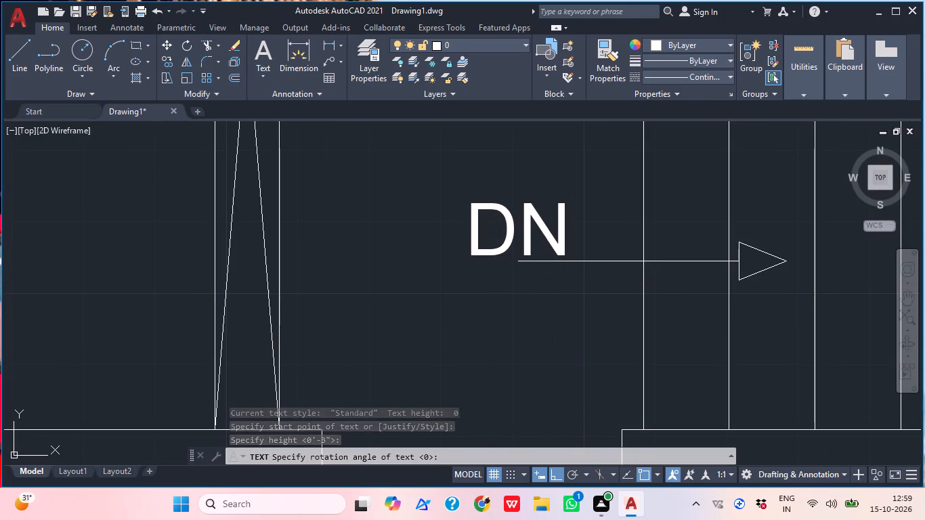
Turn Ortho off and move the DN text about 1'-0" so it sits in line with the lower arrow, clear of its tail.
{"action": "left_click", "coordinate": [550, 237]}
{"action": "left_click", "coordinate": [544, 234]}
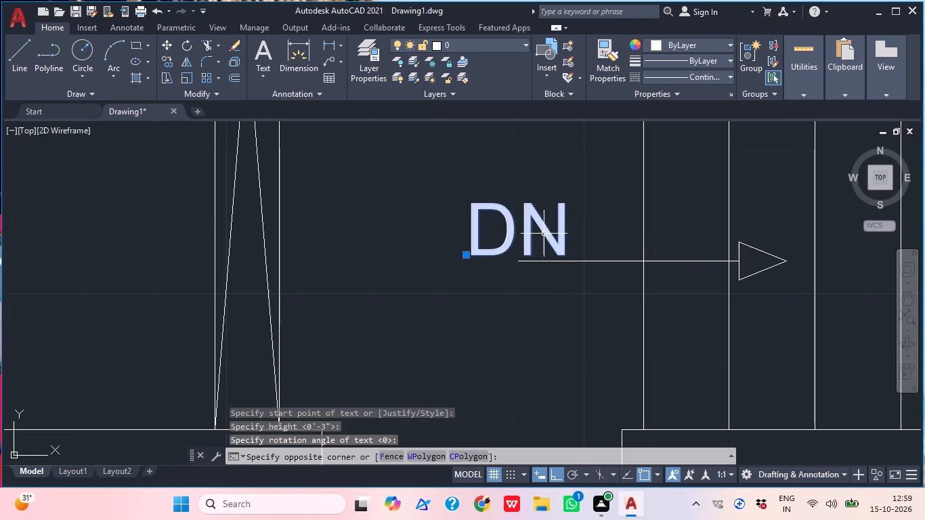
{"action": "type", "text": "M"}
{"action": "key", "text": "space"}
{"action": "left_click", "coordinate": [549, 227]}
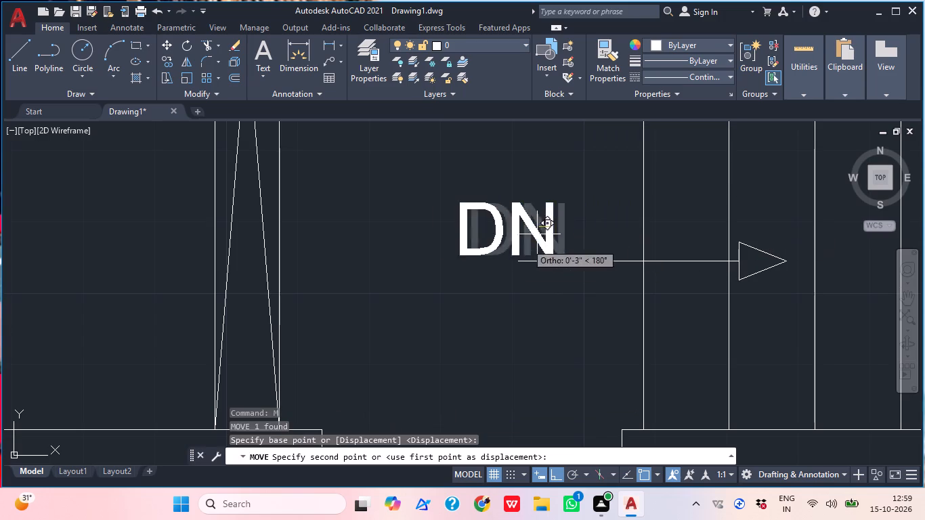
{"action": "left_click", "coordinate": [556, 475]}
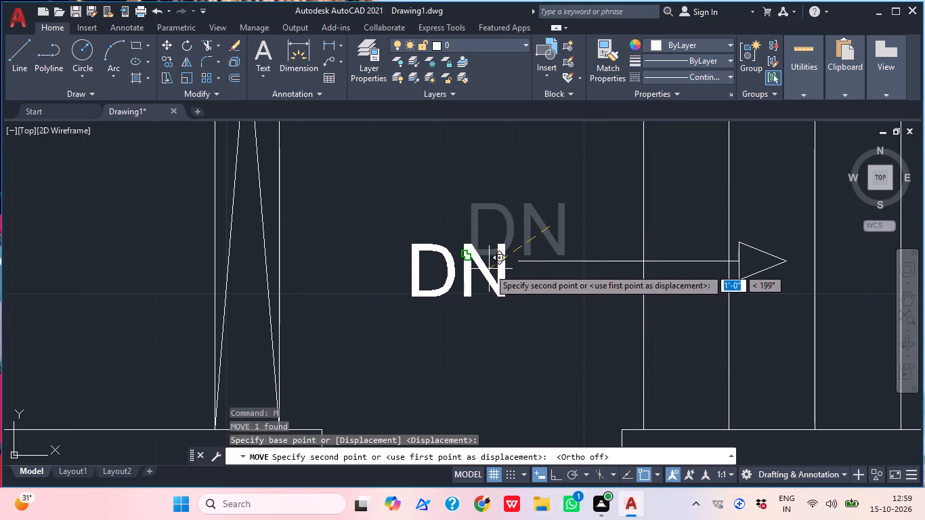
{"action": "left_click", "coordinate": [489, 265]}
Move the DN text about 4" closer to the tail of the lower stair arrow.
{"action": "scroll", "coordinate": [510, 284], "scroll_direction": "down", "scroll_amount": 2}
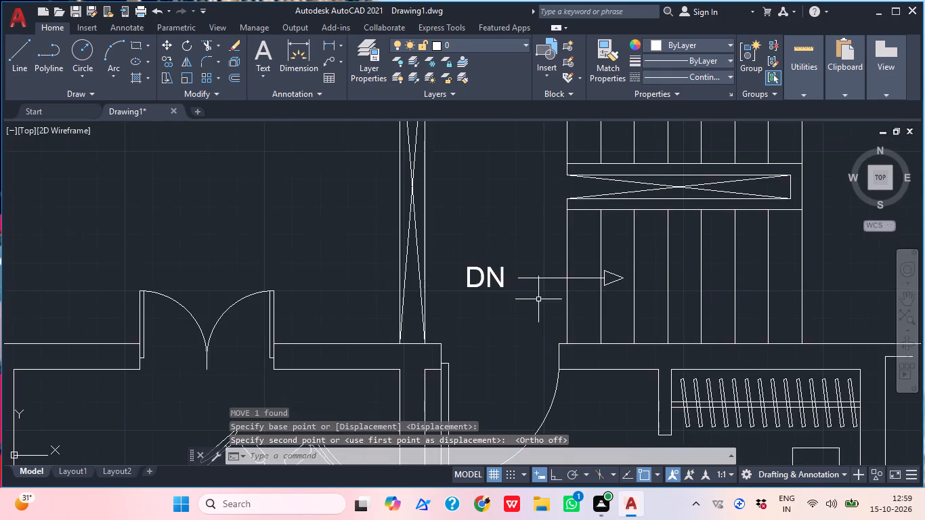
{"action": "middle_click_drag", "start_coordinate": [544, 304], "coordinate": [553, 338]}
{"action": "scroll", "coordinate": [492, 344], "scroll_direction": "up", "scroll_amount": 1}
{"action": "left_click_drag", "start_coordinate": [542, 334], "coordinate": [531, 326]}
{"action": "left_click", "coordinate": [485, 280]}
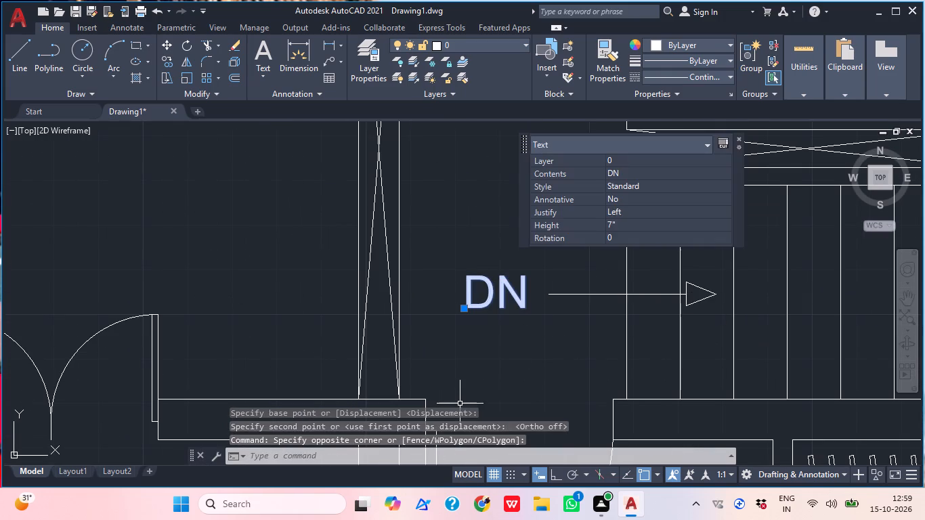
{"action": "key", "text": "m"}
{"action": "key", "text": "space"}
{"action": "left_click", "coordinate": [479, 299]}
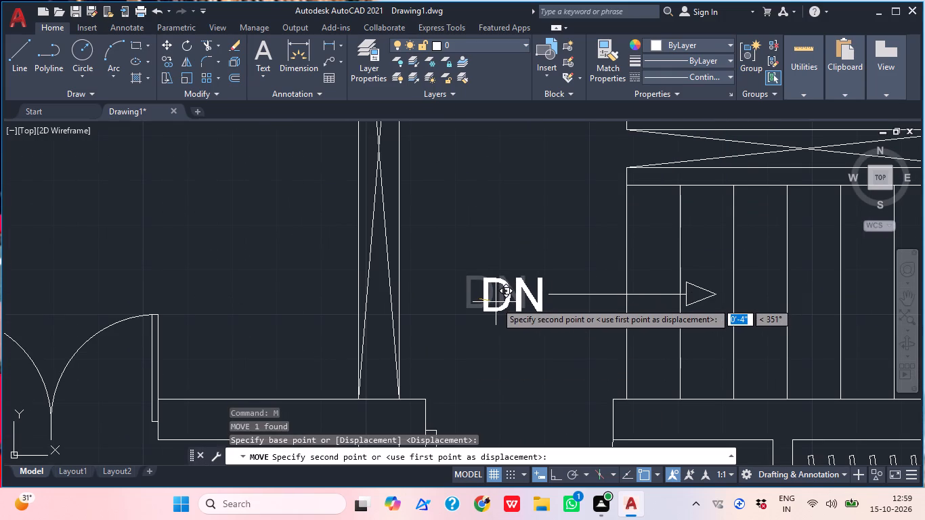
{"action": "left_click", "coordinate": [496, 302]}
Copy the DN text from the lower arrow's tail end to the upper arrow's tail end.
{"action": "middle_click_drag", "start_coordinate": [499, 353], "coordinate": [482, 413]}
{"action": "scroll", "coordinate": [494, 374], "scroll_direction": "down", "scroll_amount": 1}
{"action": "left_click", "coordinate": [504, 401]}
{"action": "left_click", "coordinate": [442, 352]}
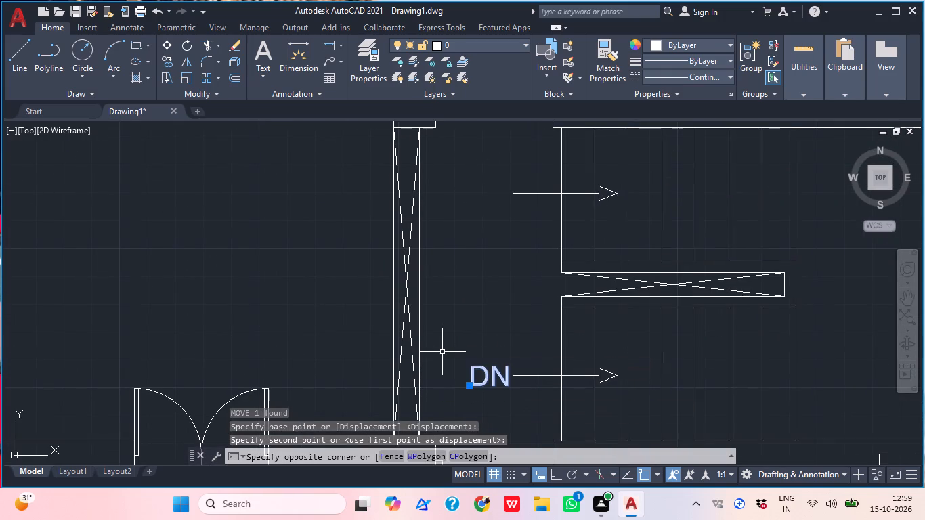
{"action": "middle_click", "coordinate": [481, 359]}
{"action": "type", "text": "COP"}
{"action": "key", "text": "space"}
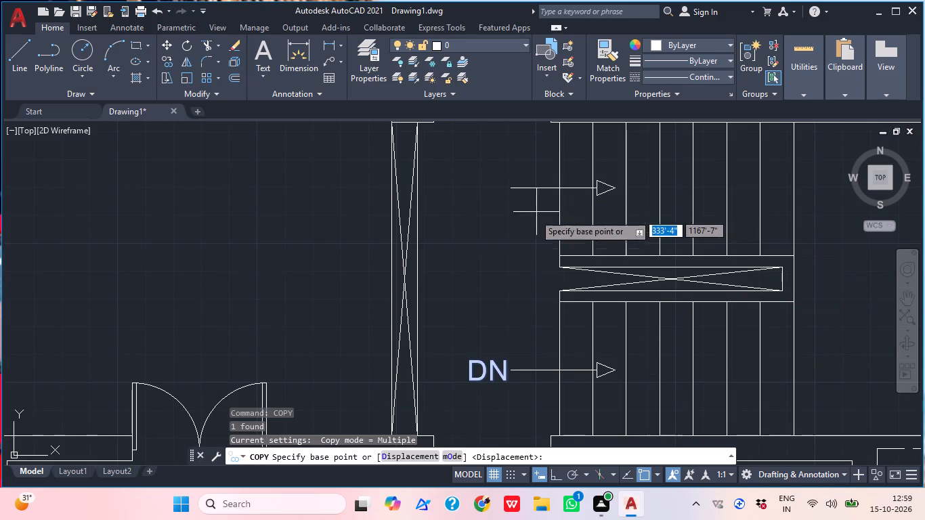
{"action": "left_click", "coordinate": [509, 373]}
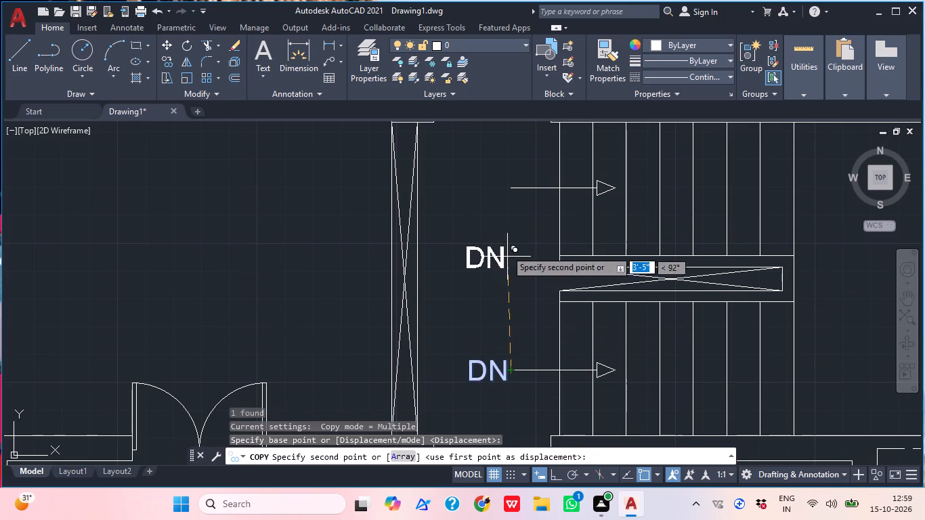
{"action": "scroll", "coordinate": [509, 176], "scroll_direction": "up", "scroll_amount": 3}
{"action": "left_click", "coordinate": [516, 227]}
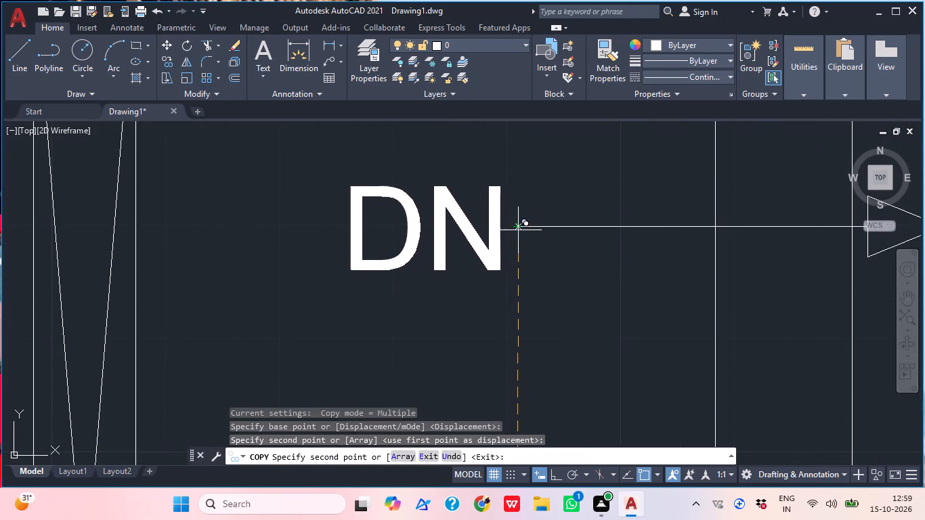
{"action": "key", "text": "Escape"}
Change the copied text at the upper stair arrow to "UP".
{"action": "double_click", "coordinate": [441, 215]}
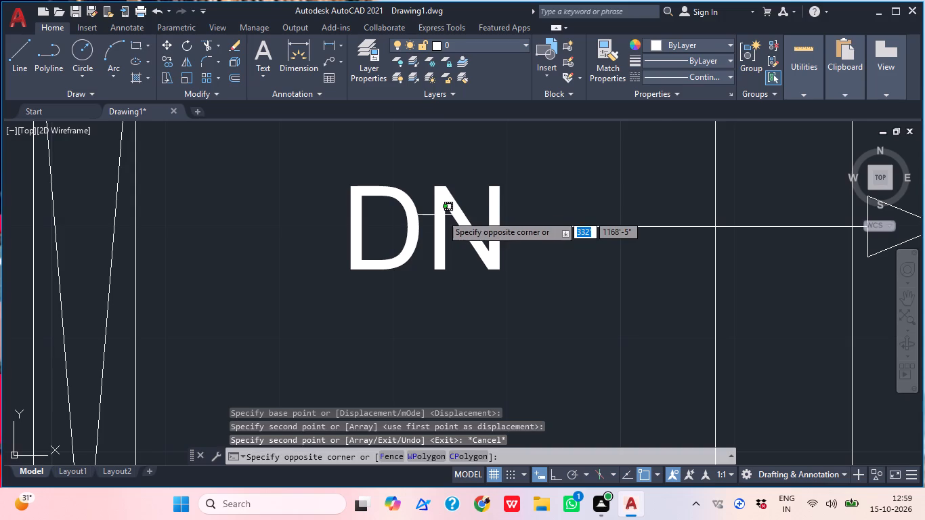
{"action": "scroll", "coordinate": [448, 211], "scroll_direction": "down", "scroll_amount": 2}
{"action": "double_click", "coordinate": [444, 207]}
{"action": "type", "text": "UP"}
{"action": "left_click", "coordinate": [538, 278]}
{"action": "key", "text": "Escape"}
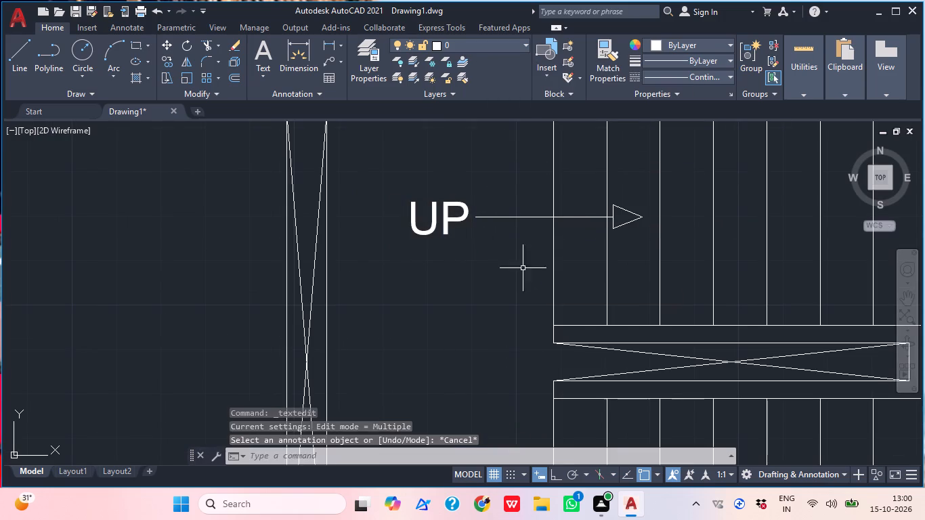
Insert the recent block "Sofa - Roundback 7 ft." into the central hall between the two bedrooms.
{"action": "scroll", "coordinate": [518, 264], "scroll_direction": "down", "scroll_amount": 2}
{"action": "middle_click_drag", "start_coordinate": [569, 286], "coordinate": [555, 257]}
{"action": "middle_click_drag", "start_coordinate": [555, 341], "coordinate": [566, 347]}
{"action": "scroll", "coordinate": [558, 342], "scroll_direction": "down", "scroll_amount": 1}
{"action": "middle_click_drag", "start_coordinate": [537, 373], "coordinate": [546, 388]}
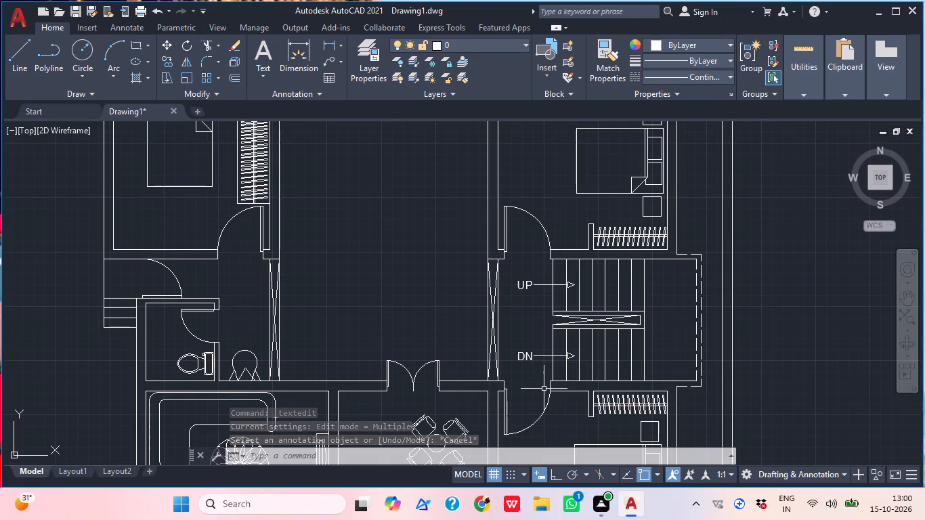
{"action": "scroll", "coordinate": [538, 381], "scroll_direction": "down", "scroll_amount": 1}
{"action": "middle_click_drag", "start_coordinate": [559, 373], "coordinate": [586, 339]}
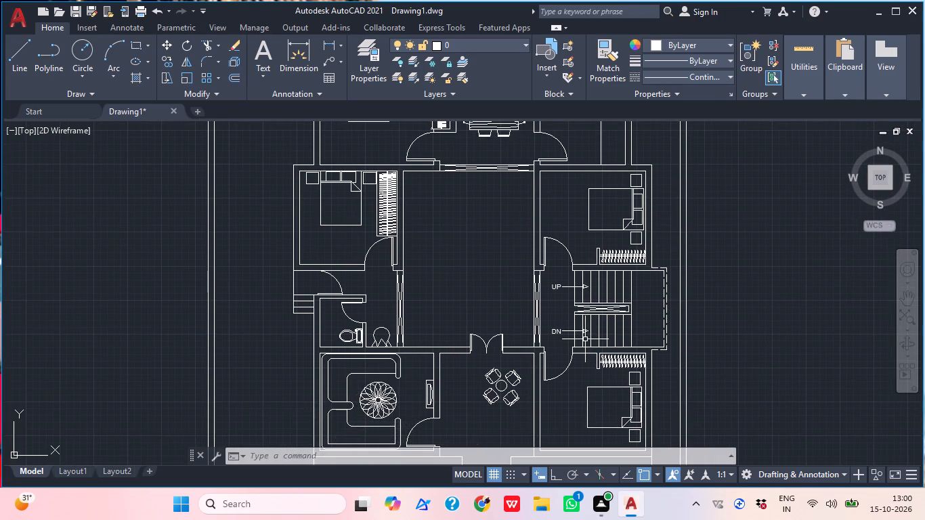
{"action": "middle_click_drag", "start_coordinate": [483, 334], "coordinate": [492, 351]}
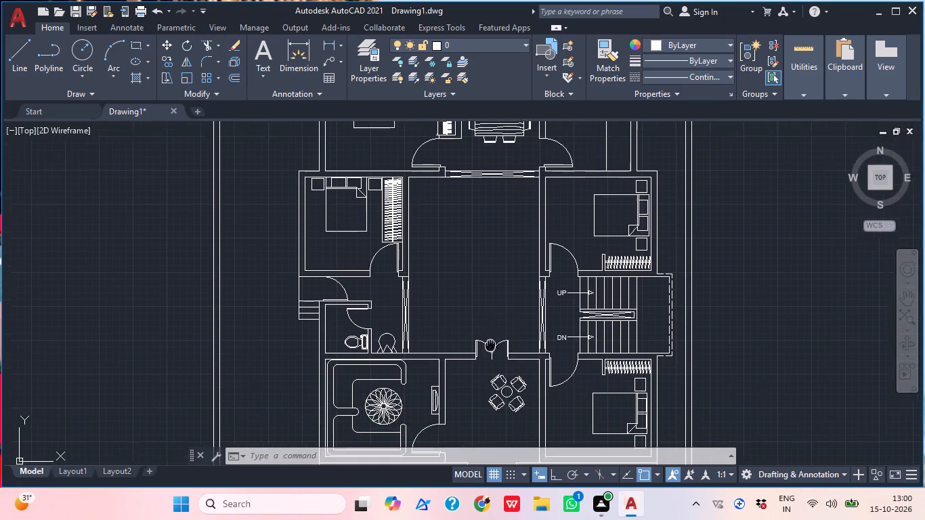
{"action": "middle_click_drag", "start_coordinate": [492, 351], "coordinate": [483, 432]}
{"action": "scroll", "coordinate": [467, 372], "scroll_direction": "up", "scroll_amount": 1}
{"action": "middle_click_drag", "start_coordinate": [465, 366], "coordinate": [502, 385]}
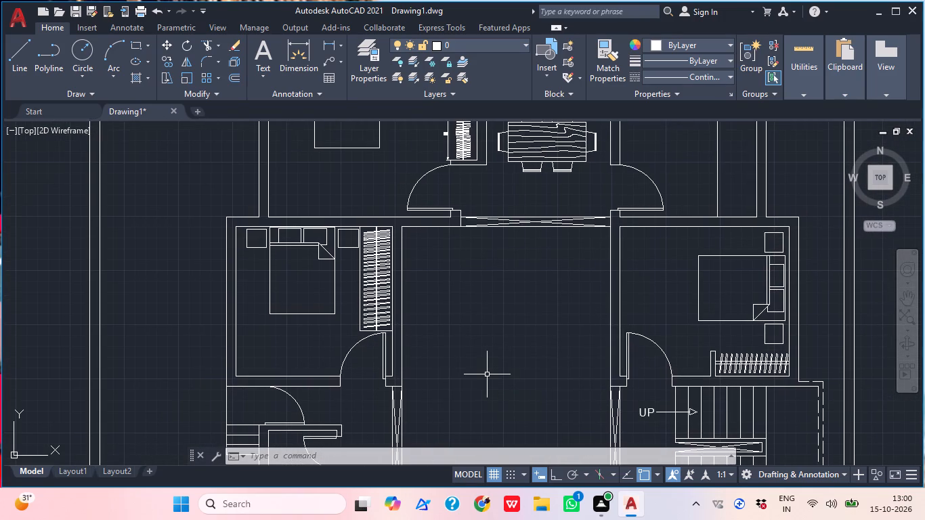
{"action": "type", "text": "I"}
{"action": "key", "text": "space"}
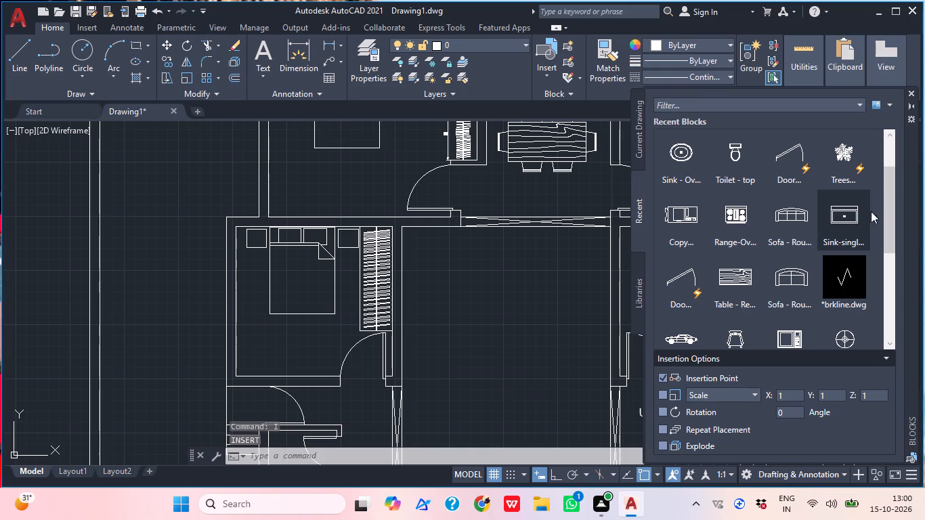
{"action": "left_click_drag", "start_coordinate": [802, 209], "coordinate": [504, 376]}
{"action": "left_click", "coordinate": [909, 93]}
Rotate the sofa 90° counterclockwise about its front corner with Ortho on, so its back faces the hall's left wall.
{"action": "middle_click_drag", "start_coordinate": [599, 310], "coordinate": [608, 310]}
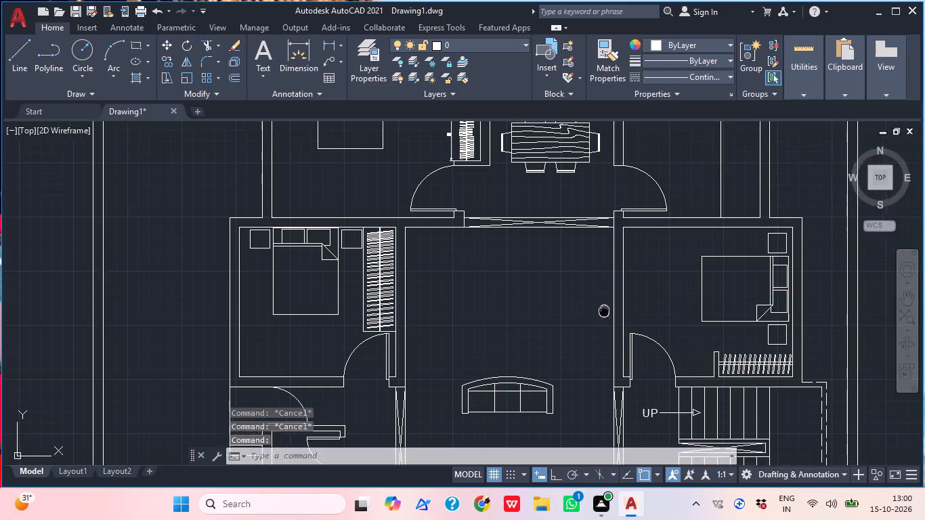
{"action": "middle_click_drag", "start_coordinate": [608, 310], "coordinate": [656, 265]}
{"action": "left_click", "coordinate": [560, 414]}
{"action": "left_click", "coordinate": [481, 341]}
{"action": "key", "text": "r"}
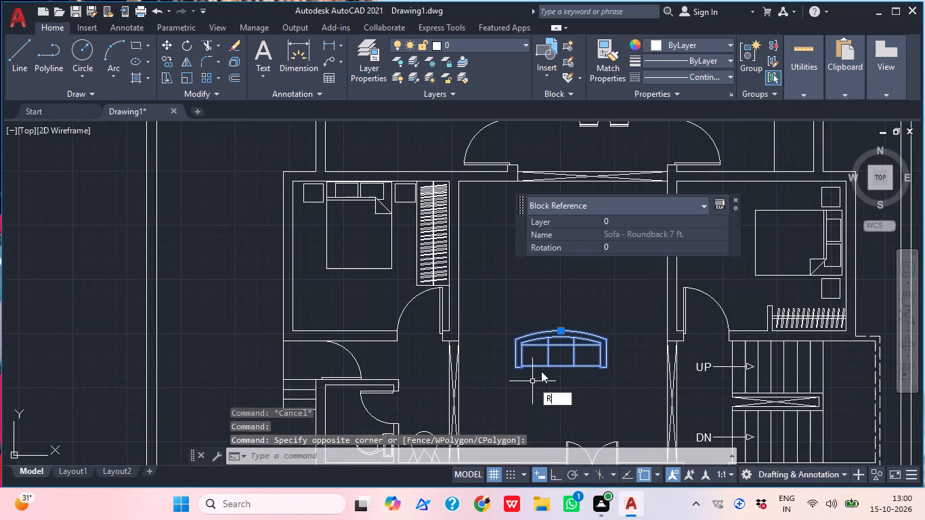
{"action": "type", "text": "O"}
{"action": "key", "text": "space"}
{"action": "left_click", "coordinate": [519, 365]}
{"action": "middle_click_drag", "start_coordinate": [543, 332], "coordinate": [538, 290]}
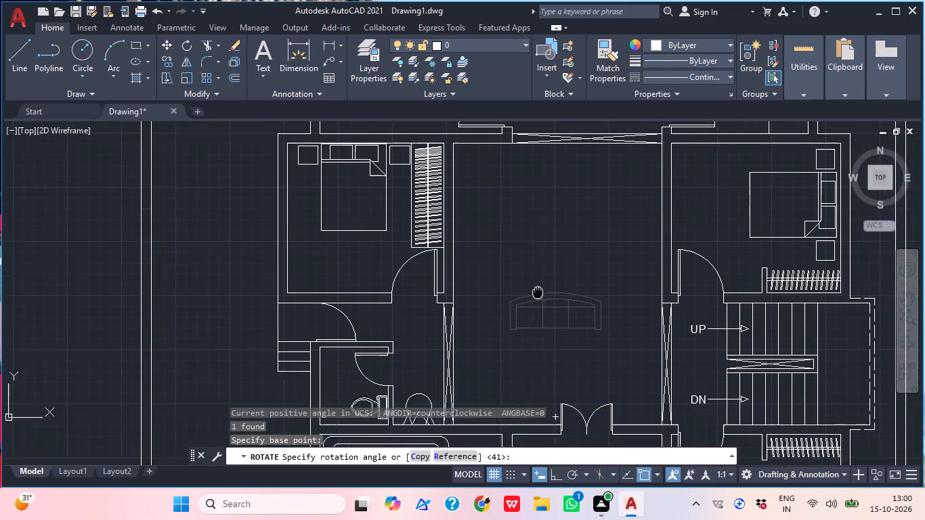
{"action": "middle_click_drag", "start_coordinate": [538, 290], "coordinate": [534, 274]}
{"action": "left_click", "coordinate": [559, 471]}
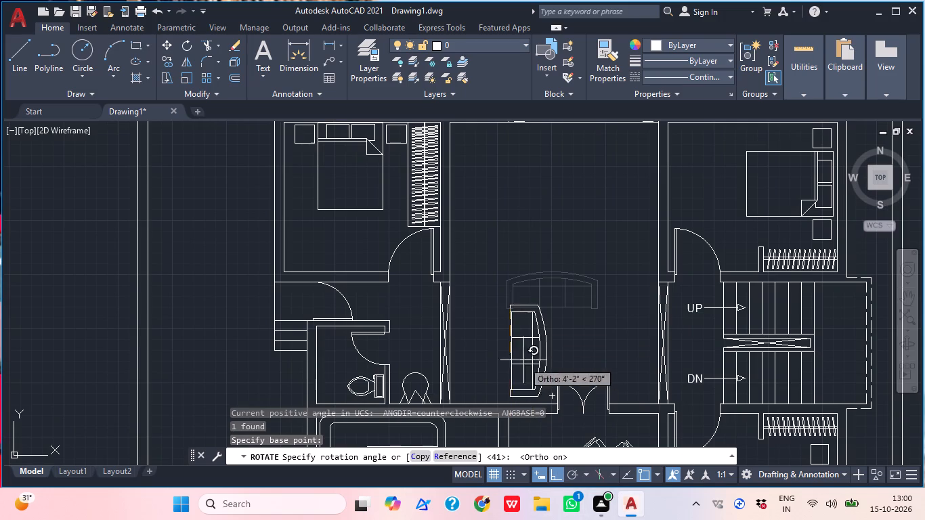
{"action": "left_click", "coordinate": [483, 196]}
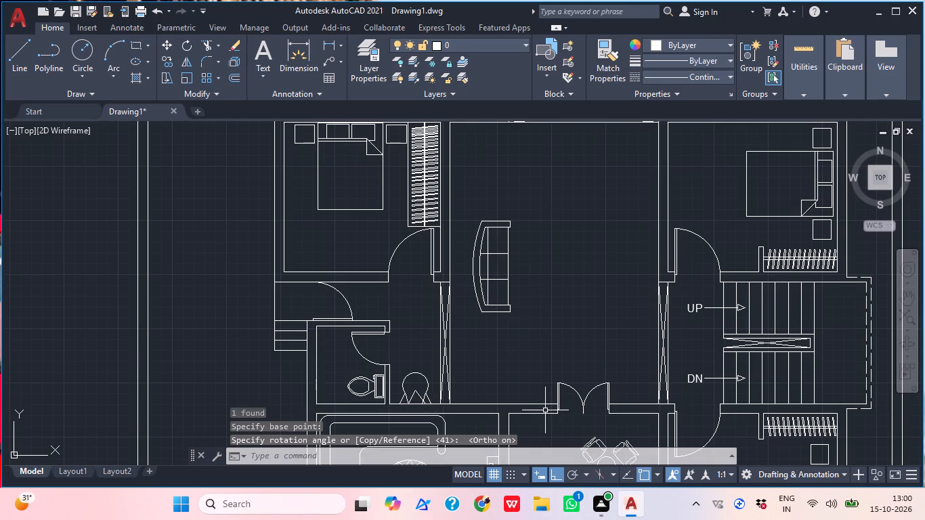
Move the sofa about 3'-1" up and toward the central hall's left wall, with Ortho off.
{"action": "scroll", "coordinate": [517, 358], "scroll_direction": "up", "scroll_amount": 1}
{"action": "middle_click_drag", "start_coordinate": [536, 311], "coordinate": [532, 353]}
{"action": "left_click", "coordinate": [491, 349]}
{"action": "left_click", "coordinate": [483, 314]}
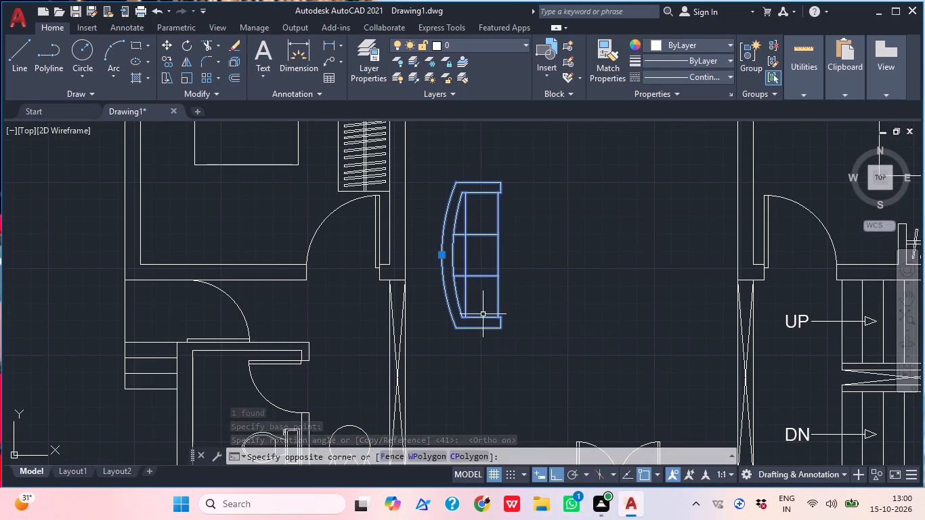
{"action": "type", "text": "M"}
{"action": "key", "text": "space"}
{"action": "middle_click_drag", "start_coordinate": [550, 292], "coordinate": [515, 368]}
{"action": "left_click", "coordinate": [475, 314]}
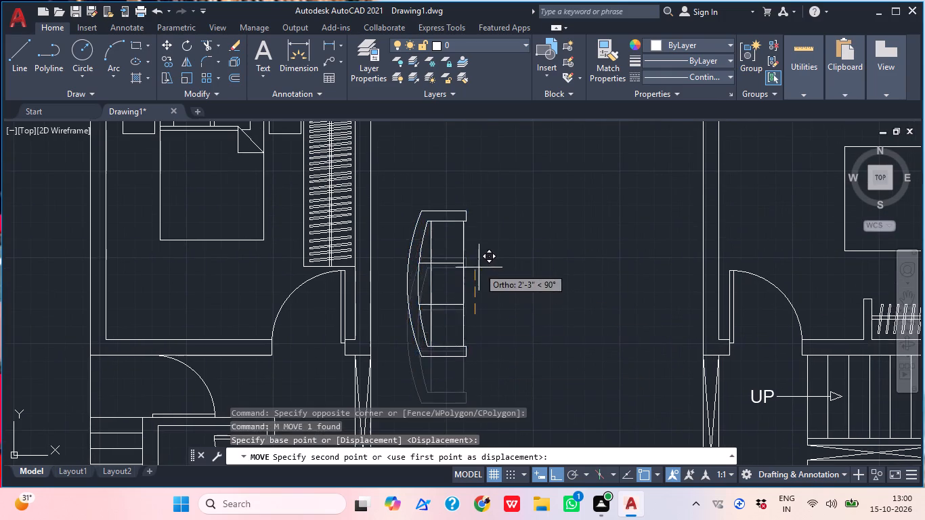
{"action": "scroll", "coordinate": [479, 259], "scroll_direction": "down", "scroll_amount": 2}
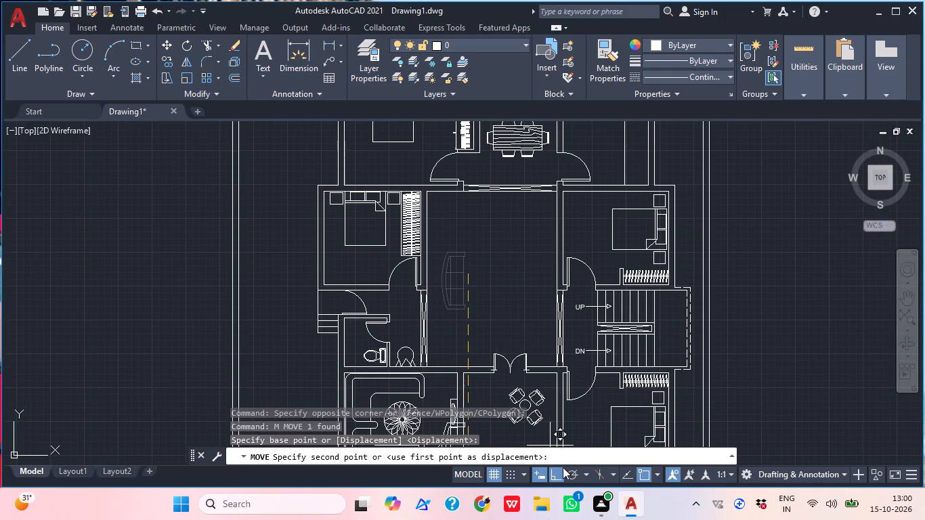
{"action": "left_click", "coordinate": [561, 471]}
{"action": "middle_click_drag", "start_coordinate": [558, 445], "coordinate": [554, 519]}
{"action": "middle_click_drag", "start_coordinate": [501, 427], "coordinate": [498, 370]}
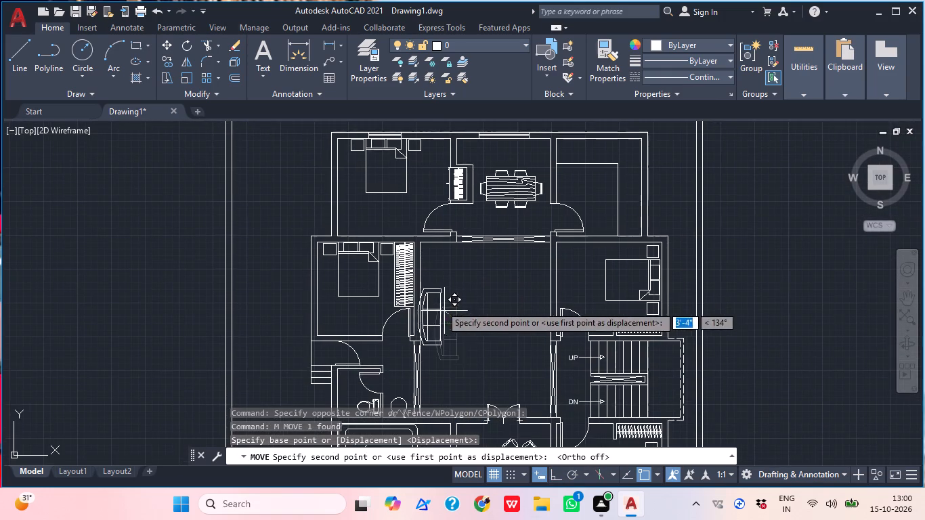
{"action": "scroll", "coordinate": [460, 297], "scroll_direction": "up", "scroll_amount": 1}
{"action": "middle_click_drag", "start_coordinate": [451, 318], "coordinate": [446, 301]}
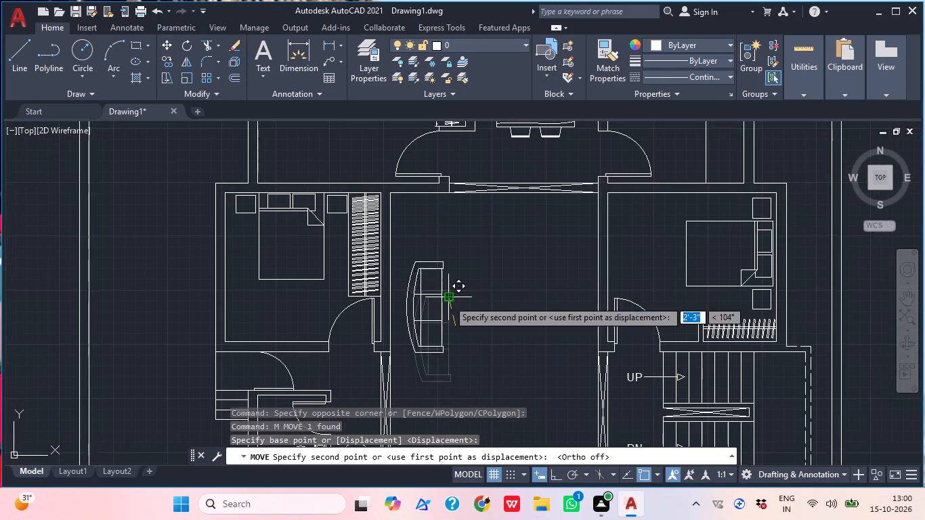
{"action": "scroll", "coordinate": [448, 300], "scroll_direction": "up", "scroll_amount": 1}
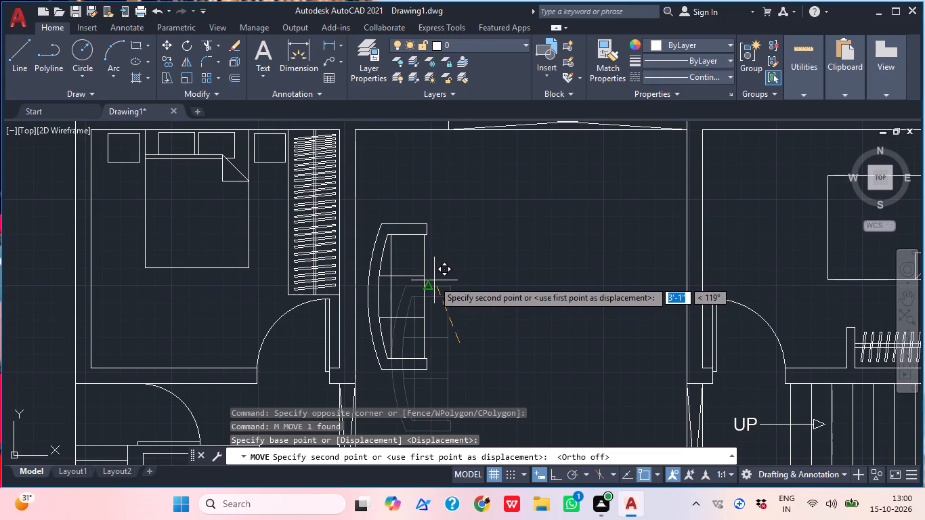
{"action": "left_click", "coordinate": [433, 280]}
Draw a circular side table of about 1'-2" radius just above the sofa's upper end, near the hall's left wall.
{"action": "middle_click_drag", "start_coordinate": [496, 303], "coordinate": [517, 305]}
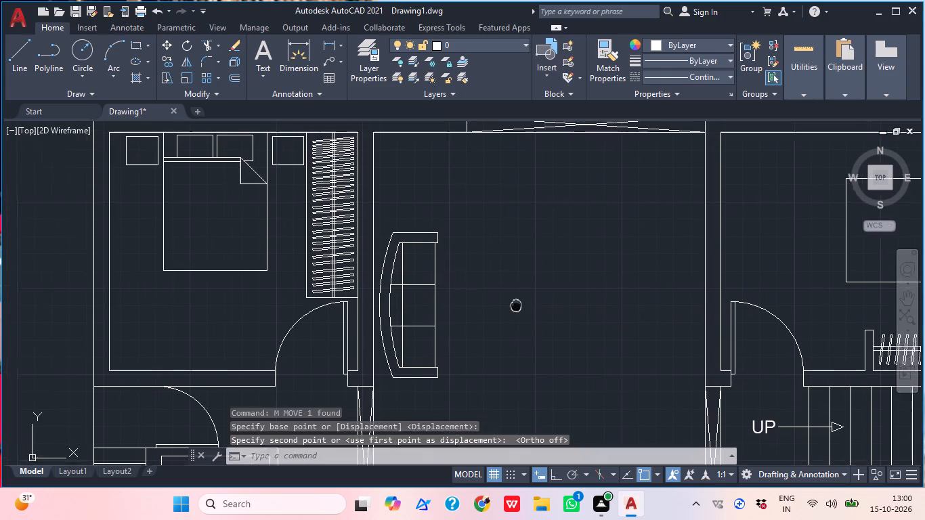
{"action": "middle_click_drag", "start_coordinate": [517, 305], "coordinate": [532, 297]}
{"action": "key", "text": "c"}
{"action": "key", "text": "space"}
{"action": "middle_click_drag", "start_coordinate": [483, 316], "coordinate": [479, 443]}
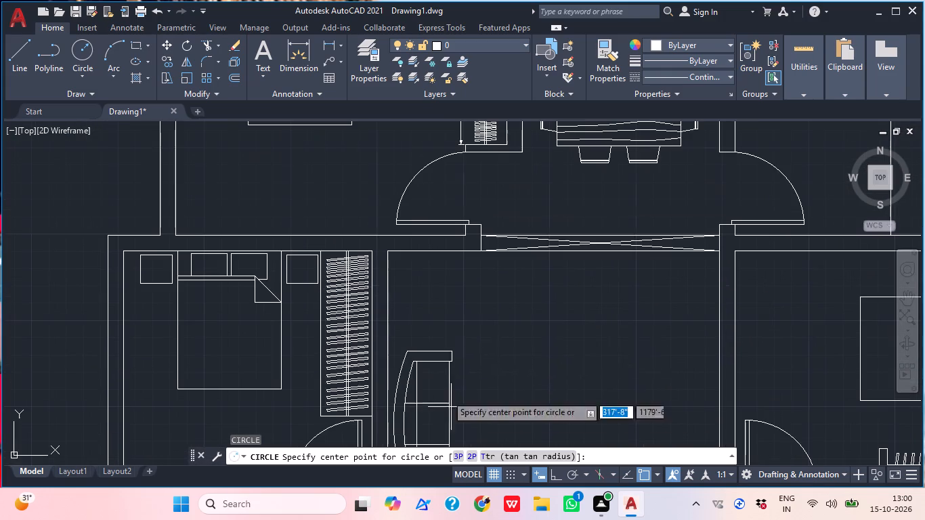
{"action": "left_click", "coordinate": [427, 316]}
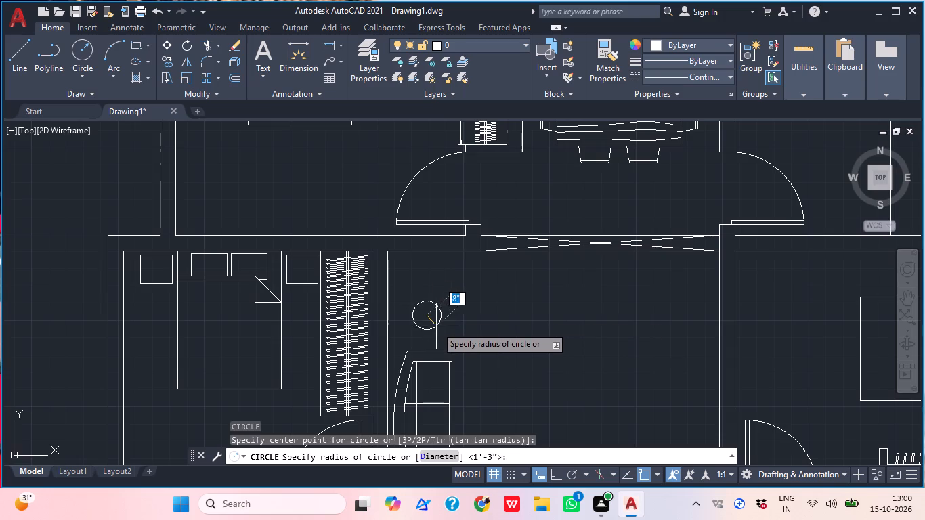
{"action": "left_click", "coordinate": [445, 331]}
Copy the circular side table from its center about 10'-3" straight down, past the sofa's lower end, with Ortho on.
{"action": "scroll", "coordinate": [470, 324], "scroll_direction": "down", "scroll_amount": 2}
{"action": "middle_click_drag", "start_coordinate": [473, 334], "coordinate": [471, 328]}
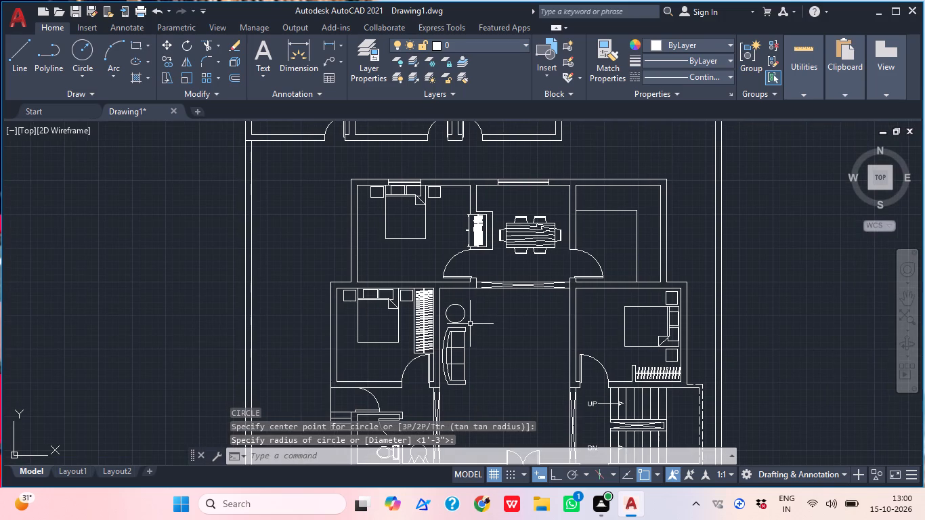
{"action": "middle_click_drag", "start_coordinate": [475, 391], "coordinate": [460, 371]}
{"action": "scroll", "coordinate": [467, 269], "scroll_direction": "up", "scroll_amount": 2}
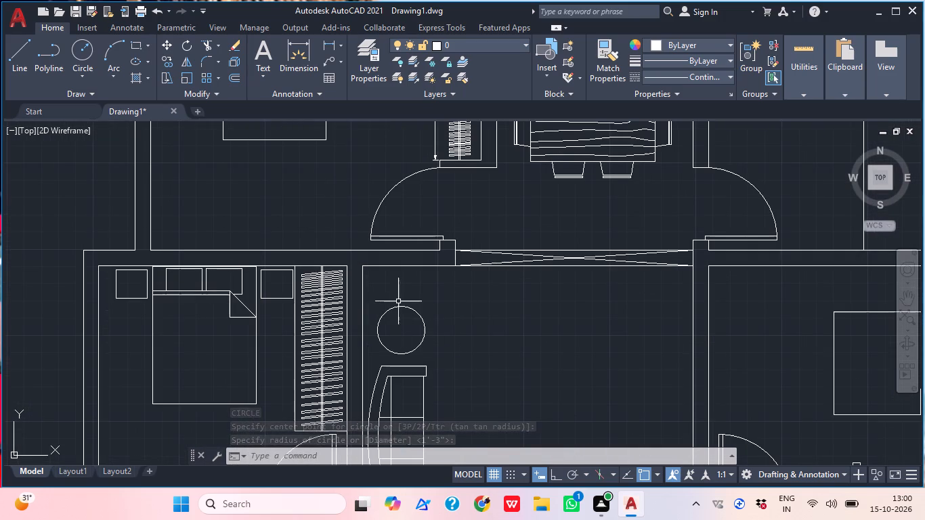
{"action": "left_click", "coordinate": [397, 301]}
{"action": "left_click", "coordinate": [395, 313]}
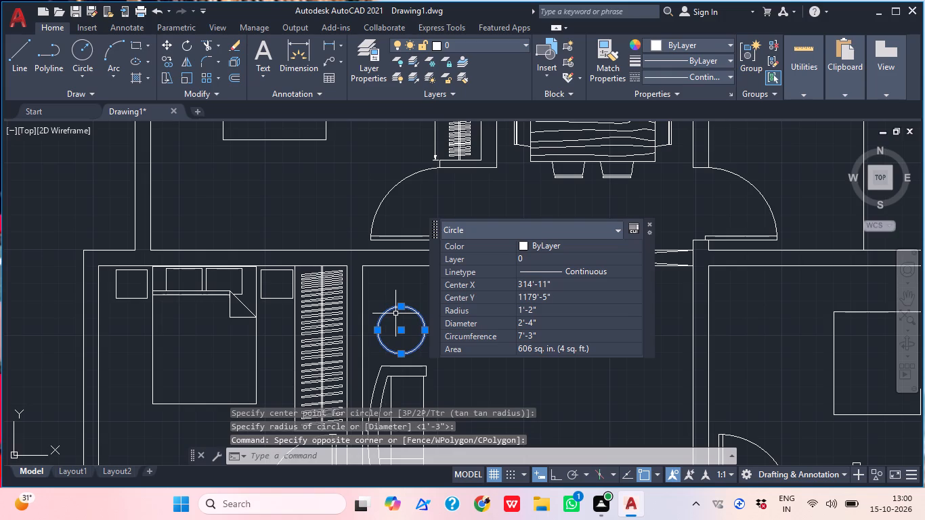
{"action": "middle_click_drag", "start_coordinate": [456, 389], "coordinate": [452, 348]}
{"action": "type", "text": "COP"}
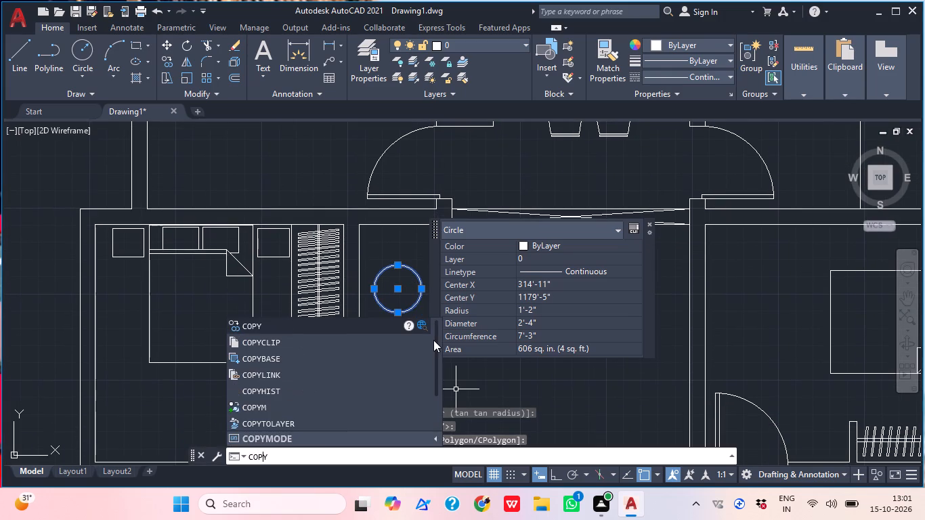
{"action": "key", "text": "space"}
{"action": "middle_click_drag", "start_coordinate": [421, 334], "coordinate": [456, 248]}
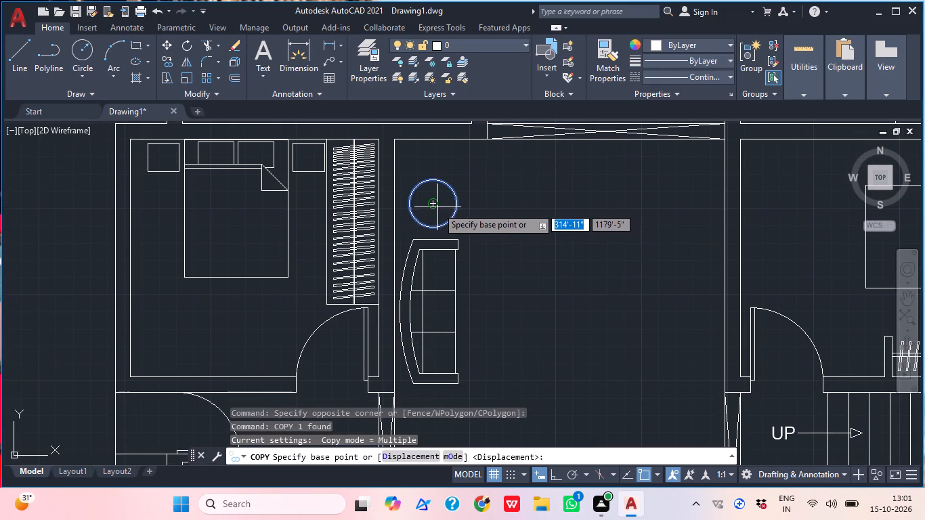
{"action": "left_click", "coordinate": [432, 204]}
{"action": "middle_click_drag", "start_coordinate": [431, 319], "coordinate": [442, 269]}
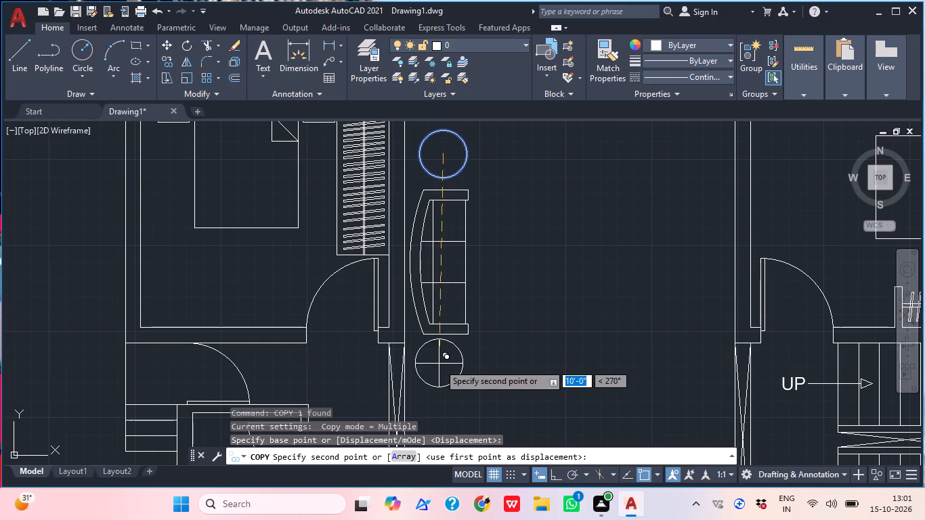
{"action": "left_click", "coordinate": [559, 475]}
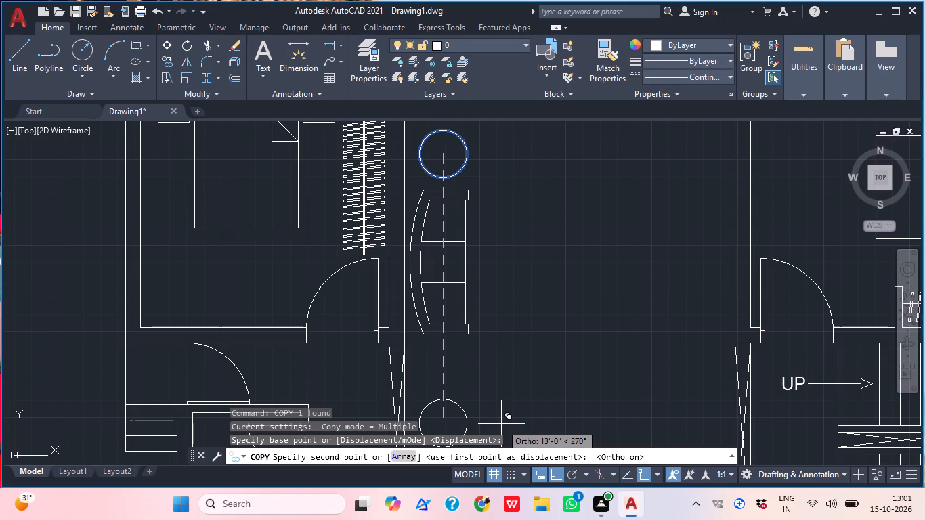
{"action": "left_click", "coordinate": [590, 365]}
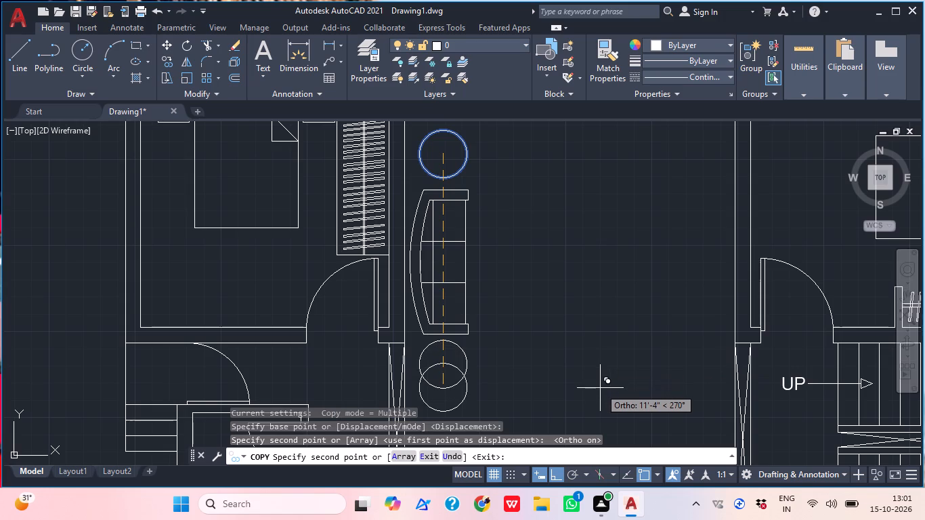
{"action": "key", "text": "Escape"}
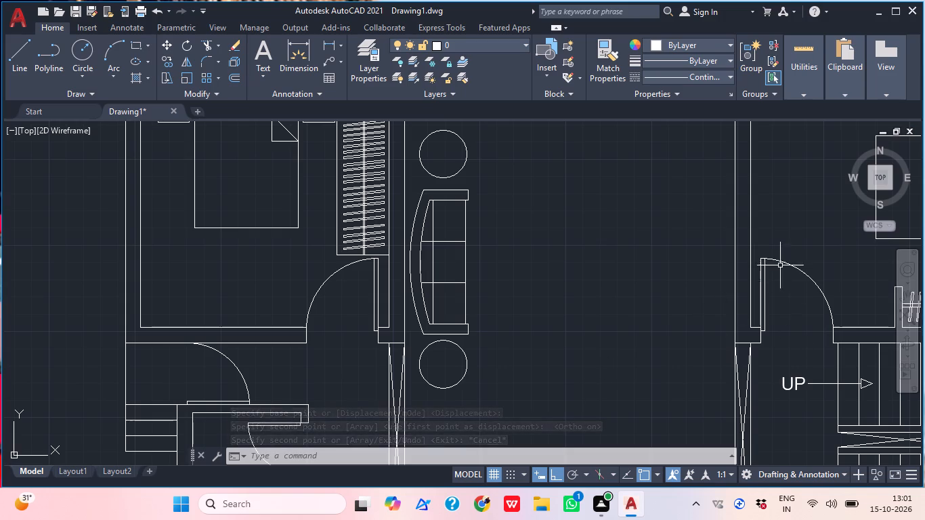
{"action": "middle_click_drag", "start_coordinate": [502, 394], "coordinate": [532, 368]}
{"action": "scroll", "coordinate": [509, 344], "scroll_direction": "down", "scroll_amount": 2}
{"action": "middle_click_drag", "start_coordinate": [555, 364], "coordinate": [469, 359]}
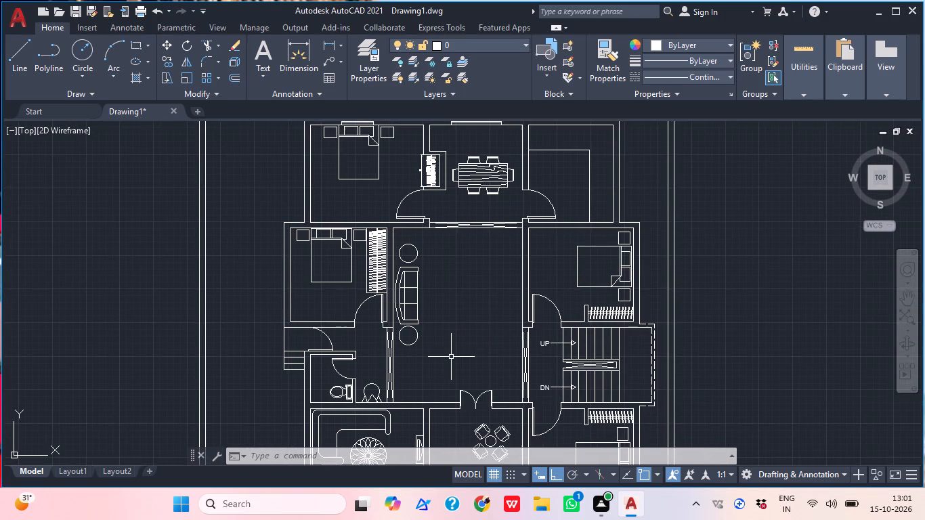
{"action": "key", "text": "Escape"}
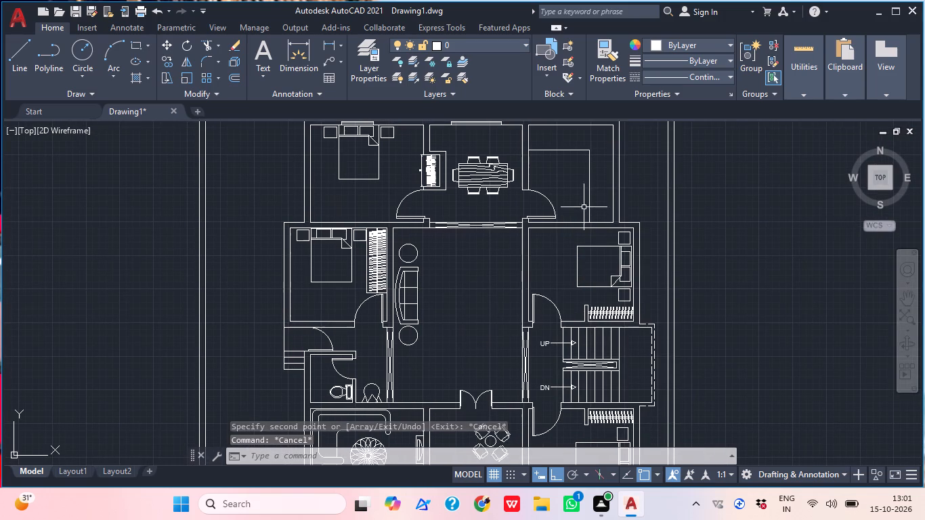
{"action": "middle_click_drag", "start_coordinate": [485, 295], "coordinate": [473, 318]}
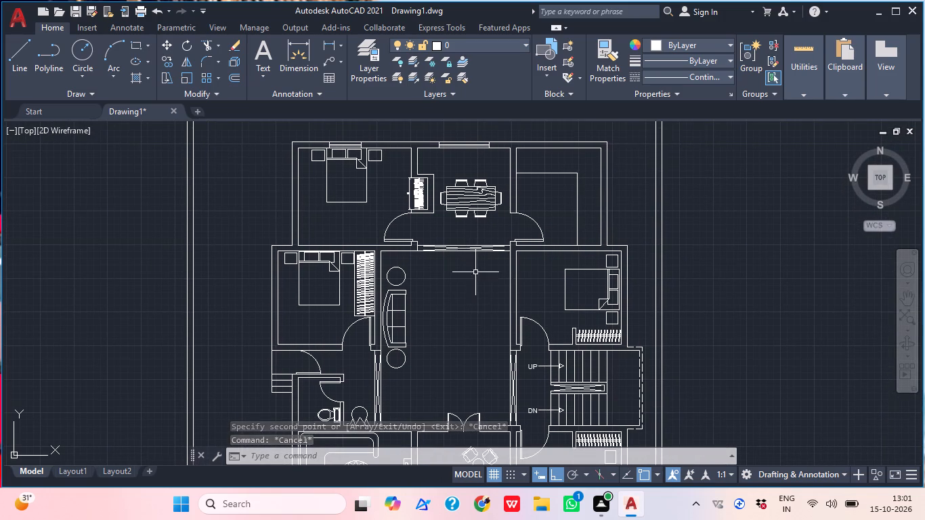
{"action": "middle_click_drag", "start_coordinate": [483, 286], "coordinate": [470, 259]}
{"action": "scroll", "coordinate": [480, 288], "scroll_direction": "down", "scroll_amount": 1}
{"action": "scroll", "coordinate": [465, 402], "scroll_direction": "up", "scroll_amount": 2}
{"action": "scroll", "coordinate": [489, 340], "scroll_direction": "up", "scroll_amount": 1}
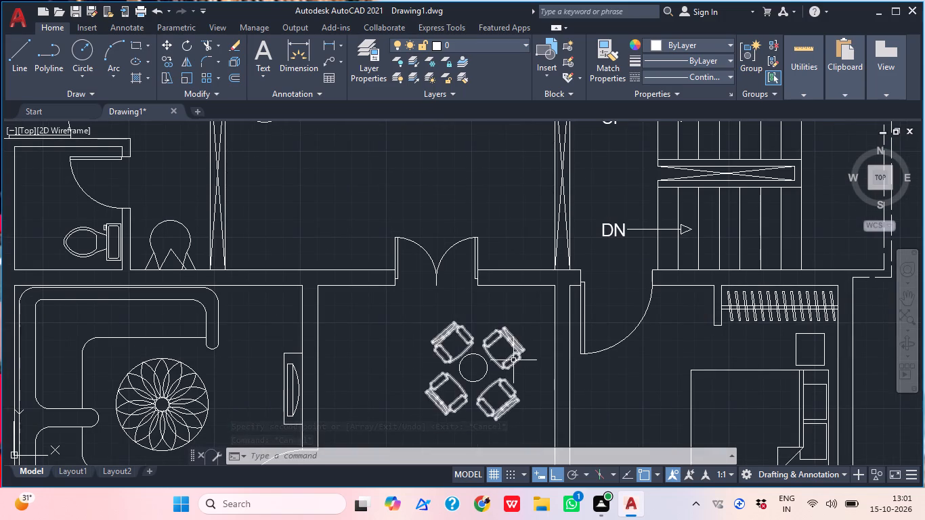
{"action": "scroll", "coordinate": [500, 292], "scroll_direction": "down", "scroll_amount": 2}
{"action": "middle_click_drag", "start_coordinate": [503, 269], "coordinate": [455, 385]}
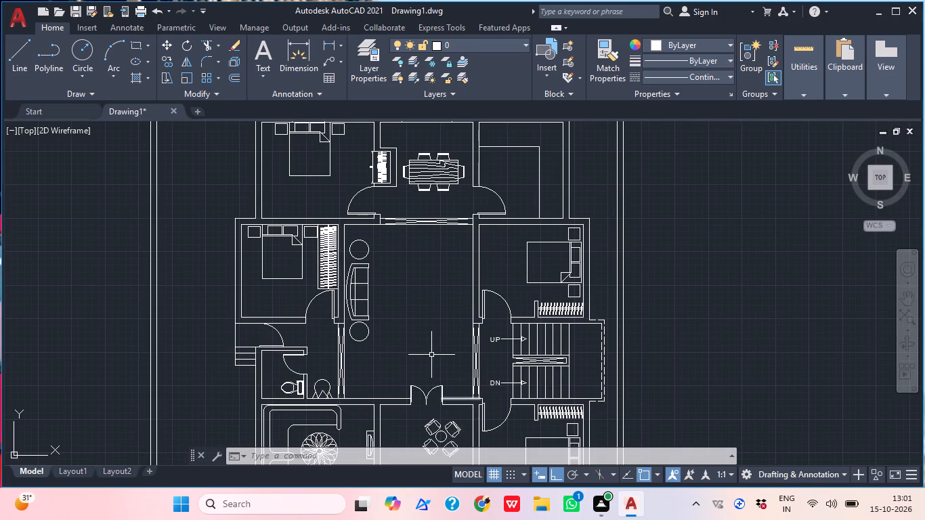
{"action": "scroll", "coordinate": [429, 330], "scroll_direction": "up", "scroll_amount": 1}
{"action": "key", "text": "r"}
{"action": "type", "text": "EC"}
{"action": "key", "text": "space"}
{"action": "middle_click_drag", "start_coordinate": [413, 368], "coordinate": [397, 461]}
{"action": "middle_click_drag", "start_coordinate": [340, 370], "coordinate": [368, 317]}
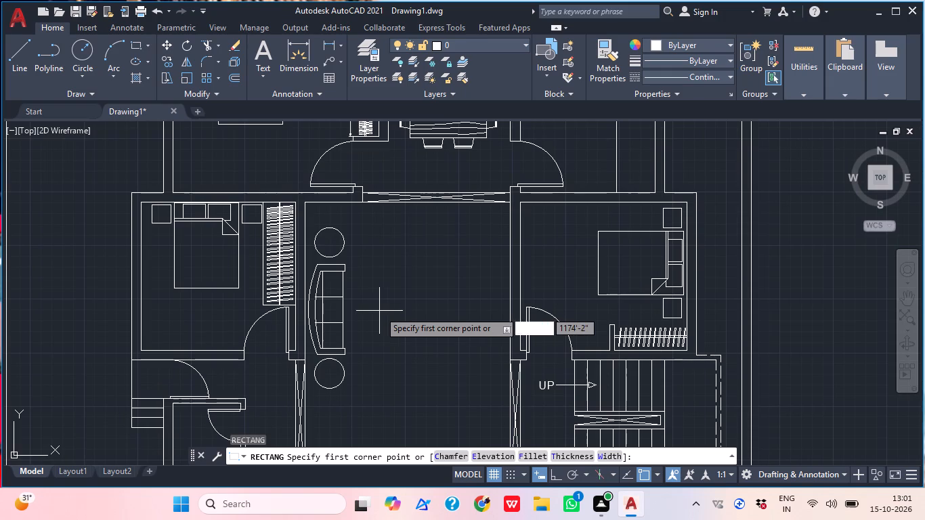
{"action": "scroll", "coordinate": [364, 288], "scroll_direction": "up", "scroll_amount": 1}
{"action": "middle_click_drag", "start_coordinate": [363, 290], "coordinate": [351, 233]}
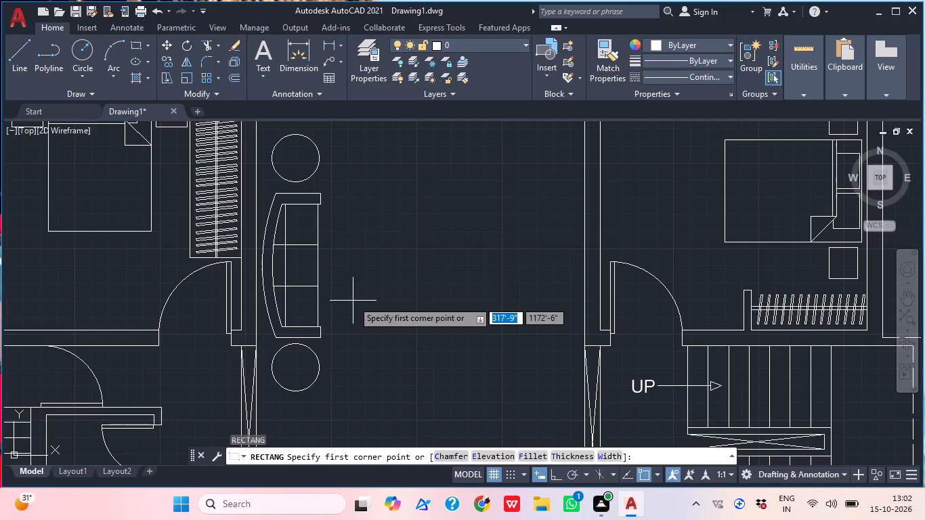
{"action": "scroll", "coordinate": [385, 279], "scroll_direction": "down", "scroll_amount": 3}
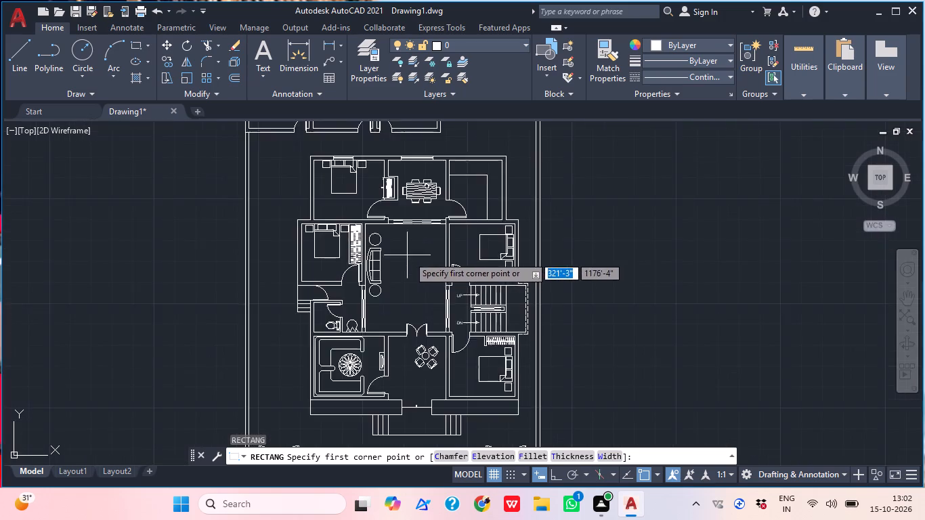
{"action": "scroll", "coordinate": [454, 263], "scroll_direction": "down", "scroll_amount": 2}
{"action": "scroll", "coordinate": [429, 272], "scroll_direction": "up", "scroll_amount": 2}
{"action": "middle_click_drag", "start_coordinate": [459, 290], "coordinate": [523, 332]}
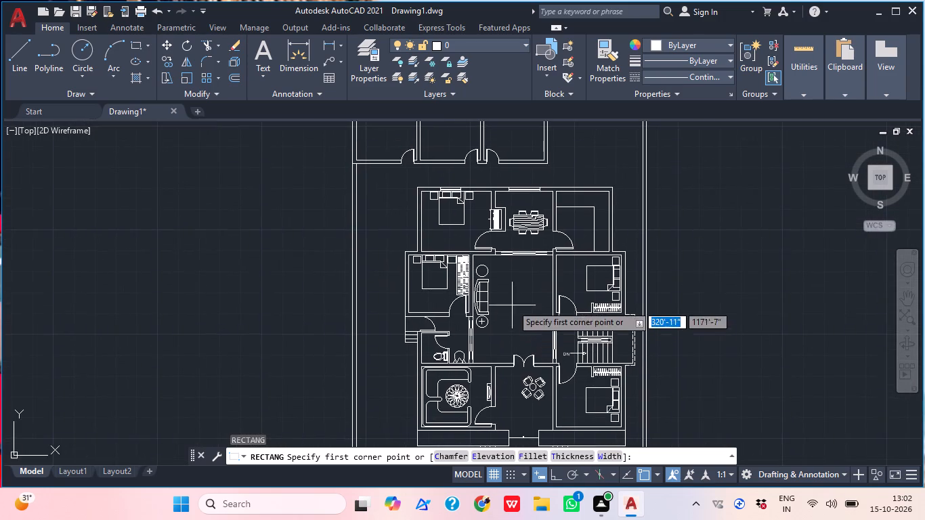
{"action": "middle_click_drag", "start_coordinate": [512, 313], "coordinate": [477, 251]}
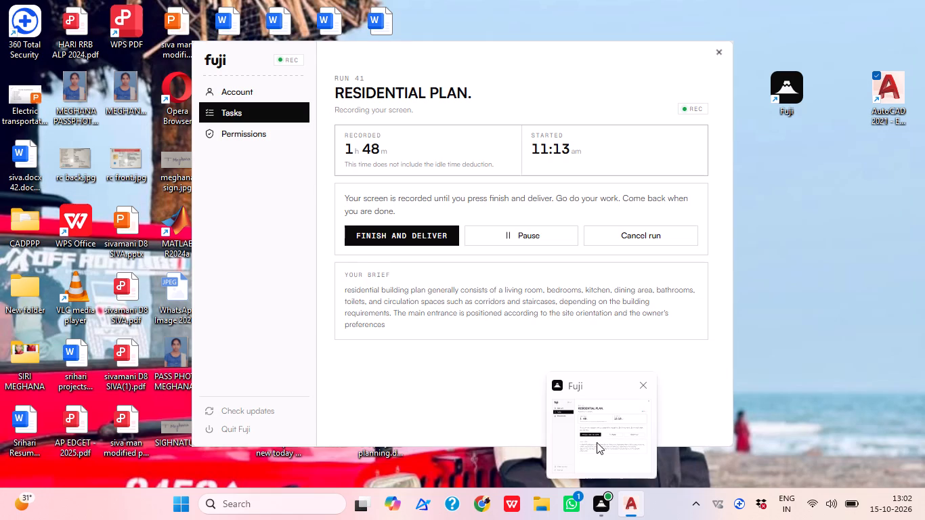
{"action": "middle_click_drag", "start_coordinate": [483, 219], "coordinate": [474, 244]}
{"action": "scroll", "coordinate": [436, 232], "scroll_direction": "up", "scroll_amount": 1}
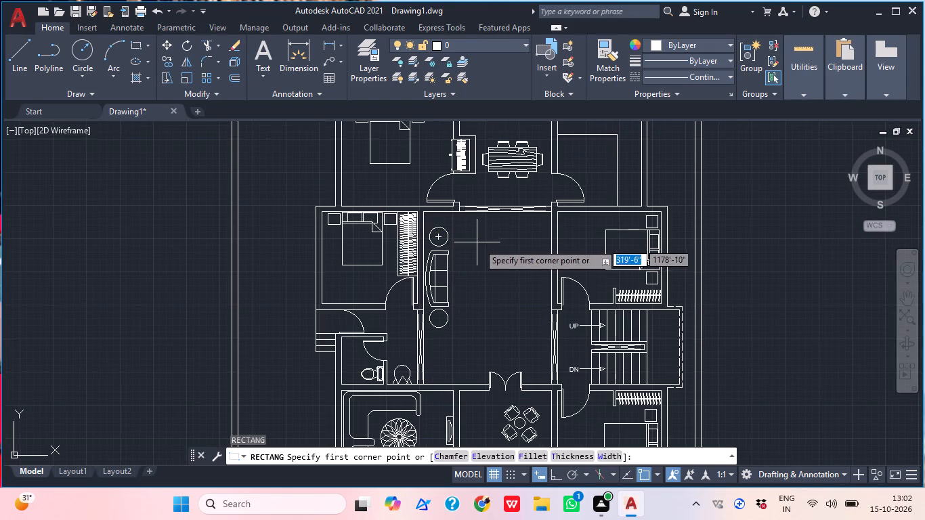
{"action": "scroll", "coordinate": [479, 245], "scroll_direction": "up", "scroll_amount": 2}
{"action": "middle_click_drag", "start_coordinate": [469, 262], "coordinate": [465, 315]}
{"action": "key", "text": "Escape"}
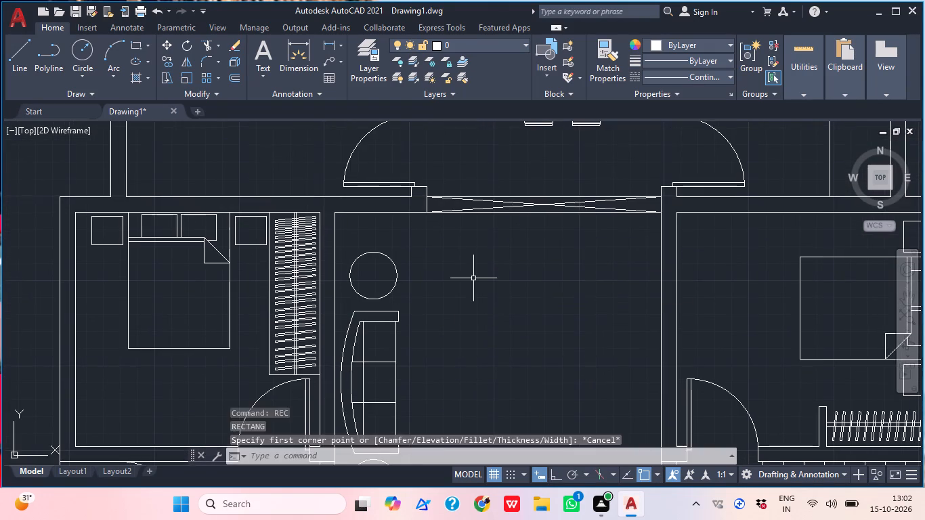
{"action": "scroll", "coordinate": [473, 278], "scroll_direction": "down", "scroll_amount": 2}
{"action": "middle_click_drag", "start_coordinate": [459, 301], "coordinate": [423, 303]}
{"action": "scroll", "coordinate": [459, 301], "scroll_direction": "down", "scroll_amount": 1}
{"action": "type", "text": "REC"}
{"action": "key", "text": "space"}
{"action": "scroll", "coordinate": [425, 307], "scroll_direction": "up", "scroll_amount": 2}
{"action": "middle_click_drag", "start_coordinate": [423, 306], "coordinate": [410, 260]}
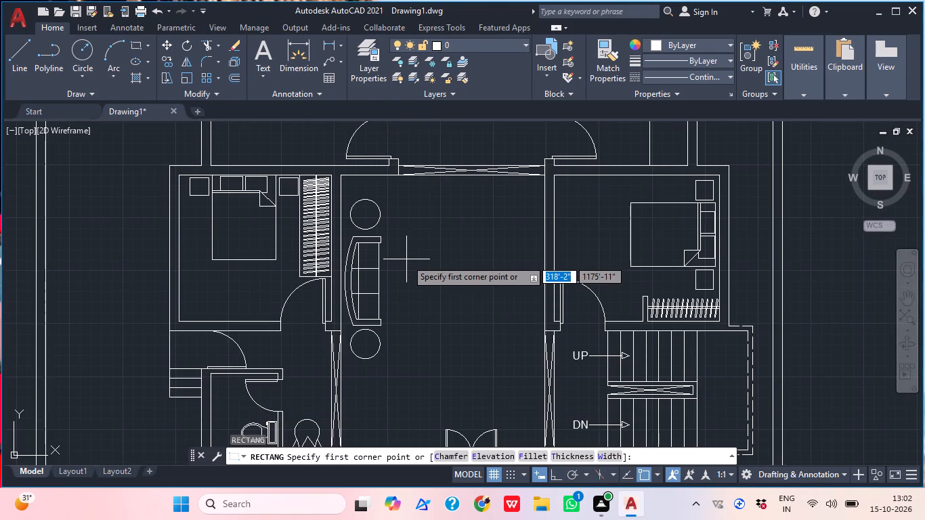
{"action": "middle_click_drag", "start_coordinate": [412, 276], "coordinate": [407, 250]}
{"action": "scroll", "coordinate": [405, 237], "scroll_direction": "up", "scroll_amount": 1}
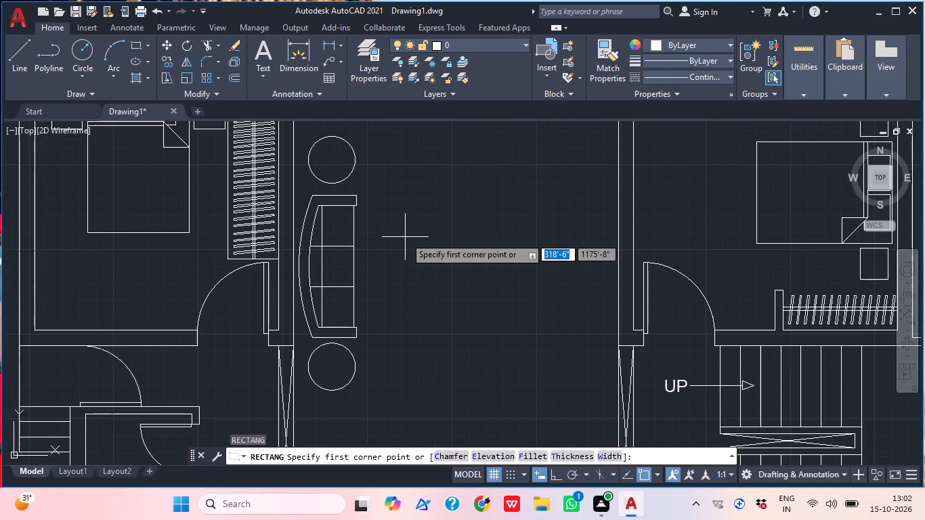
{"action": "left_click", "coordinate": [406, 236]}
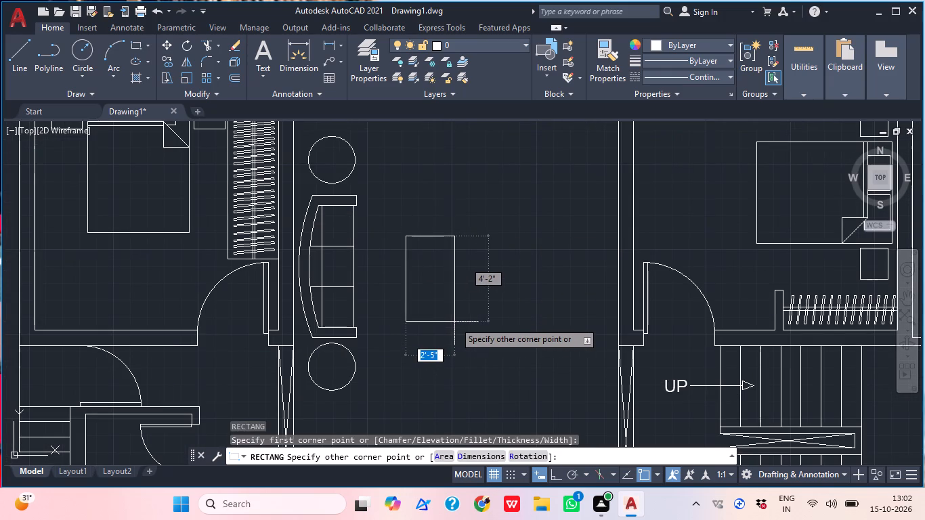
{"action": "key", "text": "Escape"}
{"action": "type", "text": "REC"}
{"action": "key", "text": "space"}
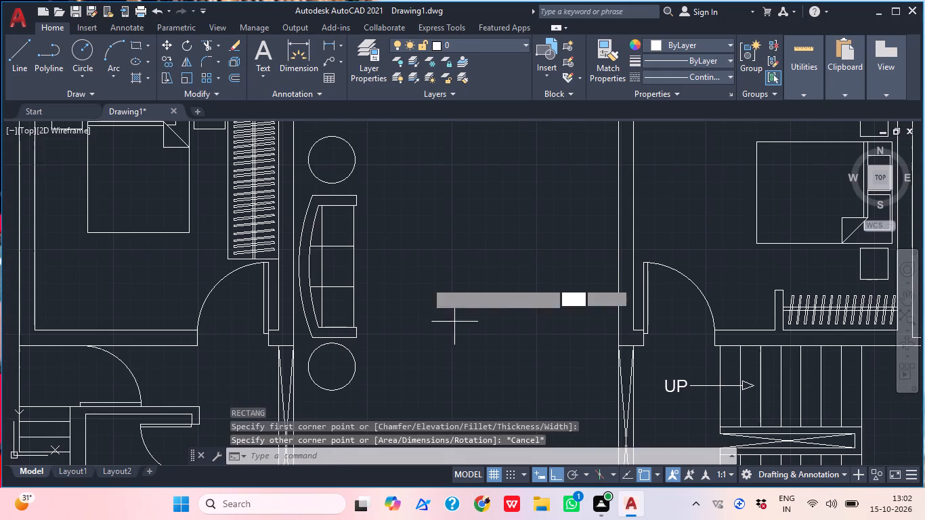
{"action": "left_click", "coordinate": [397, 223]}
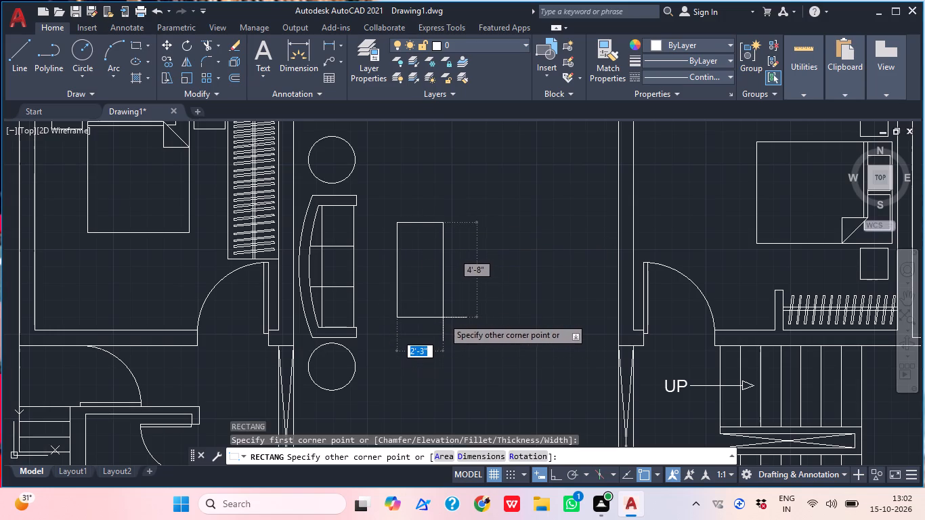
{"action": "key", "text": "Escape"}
Draw a rectangular center table about 2'-1" by 4'-9" in the central hall, in front of the sofa.
{"action": "type", "text": "REC"}
{"action": "key", "text": "space"}
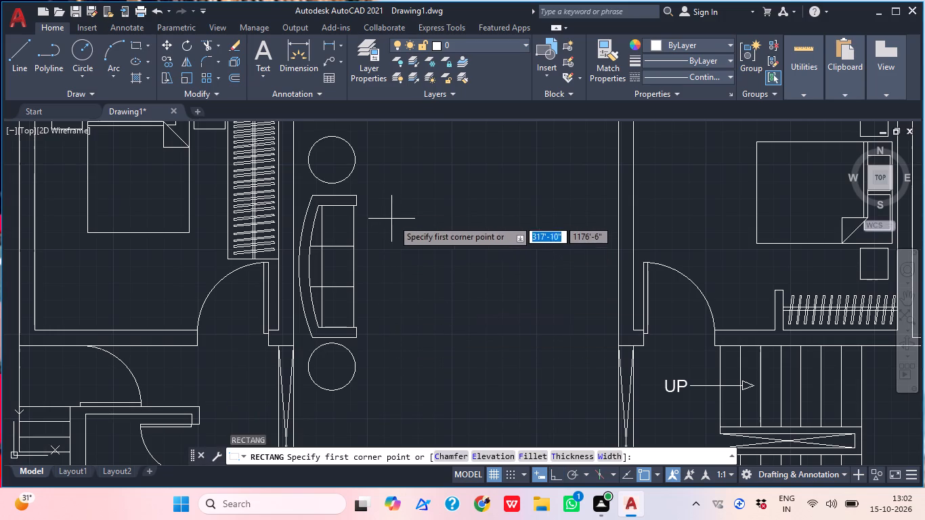
{"action": "left_click", "coordinate": [404, 223]}
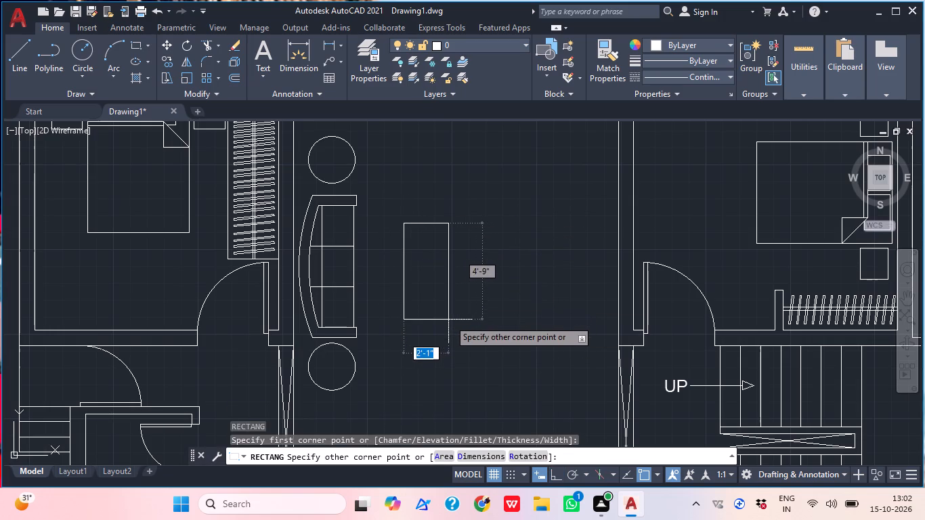
{"action": "left_click", "coordinate": [450, 320]}
{"action": "middle_click_drag", "start_coordinate": [498, 300], "coordinate": [471, 337]}
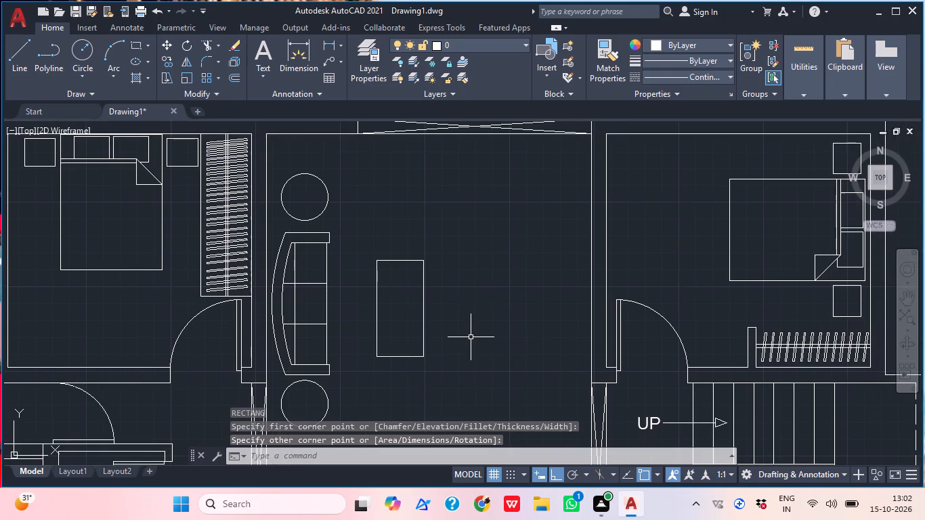
Offset the center table's outline 2" inward.
{"action": "type", "text": "O"}
{"action": "key", "text": "space"}
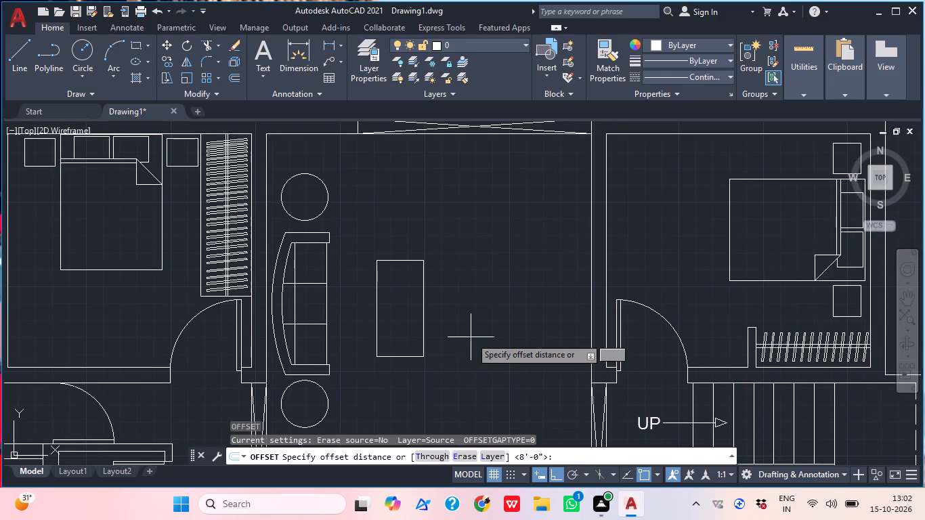
{"action": "type", "text": "2\""}
{"action": "key", "text": "Return"}
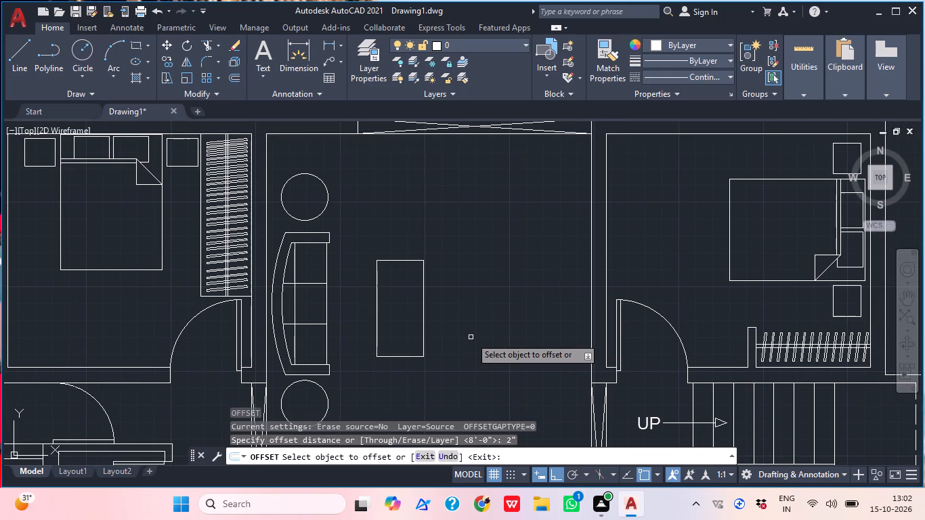
{"action": "left_click", "coordinate": [391, 260]}
{"action": "left_click", "coordinate": [404, 342]}
{"action": "middle_click_drag", "start_coordinate": [463, 328], "coordinate": [511, 345]}
{"action": "key", "text": "Escape"}
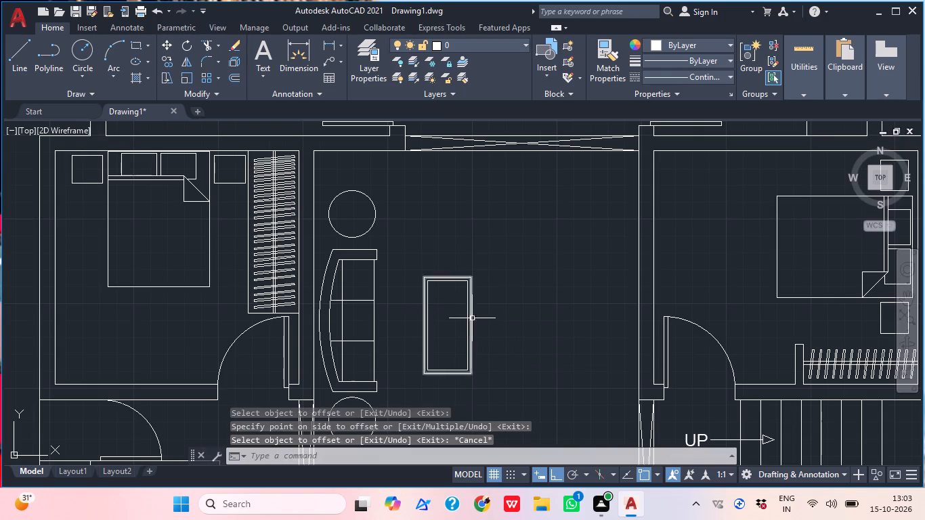
Open the recently used blocks for insertion.
{"action": "middle_click_drag", "start_coordinate": [467, 318], "coordinate": [412, 310]}
{"action": "type", "text": "I"}
{"action": "key", "text": "space"}
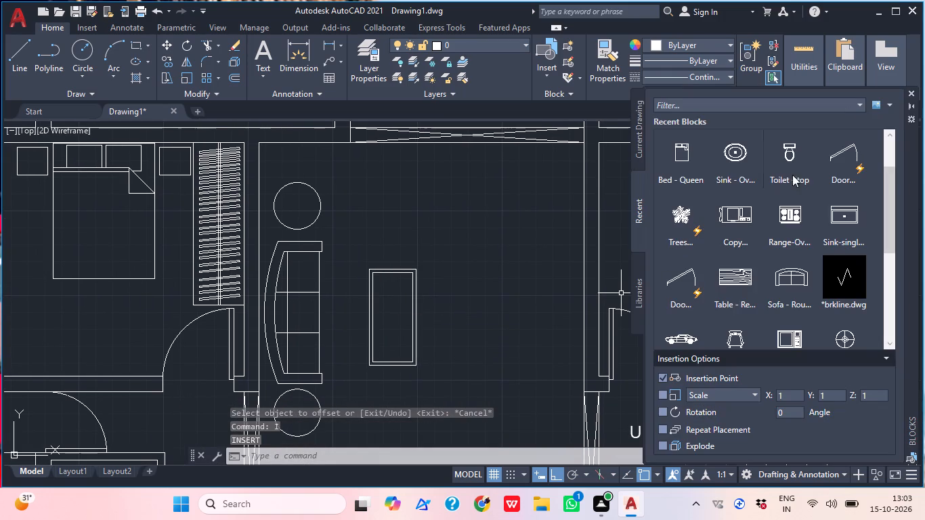
{"action": "scroll", "coordinate": [805, 197], "scroll_direction": "up", "scroll_amount": 6}
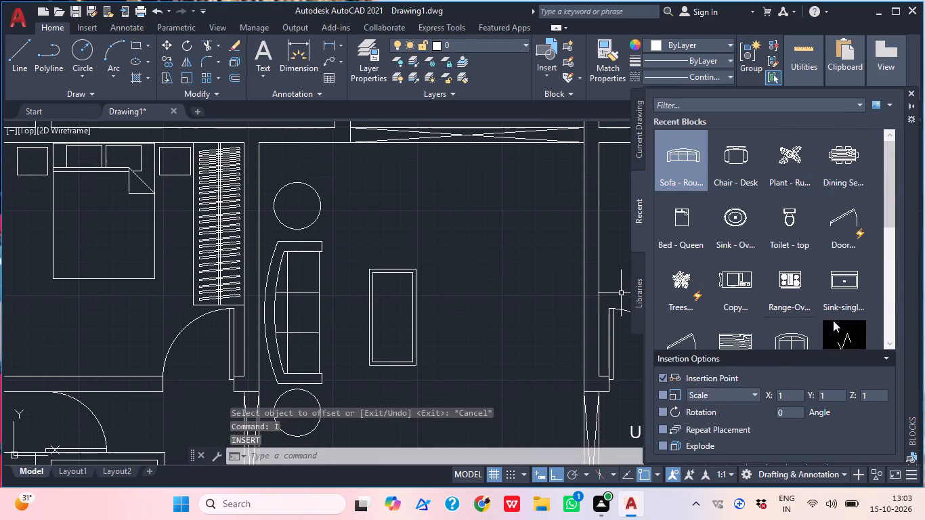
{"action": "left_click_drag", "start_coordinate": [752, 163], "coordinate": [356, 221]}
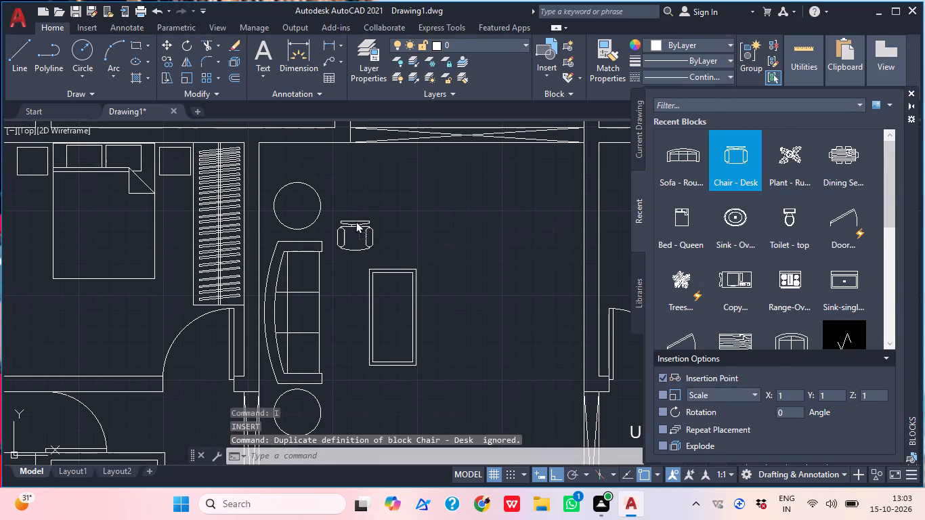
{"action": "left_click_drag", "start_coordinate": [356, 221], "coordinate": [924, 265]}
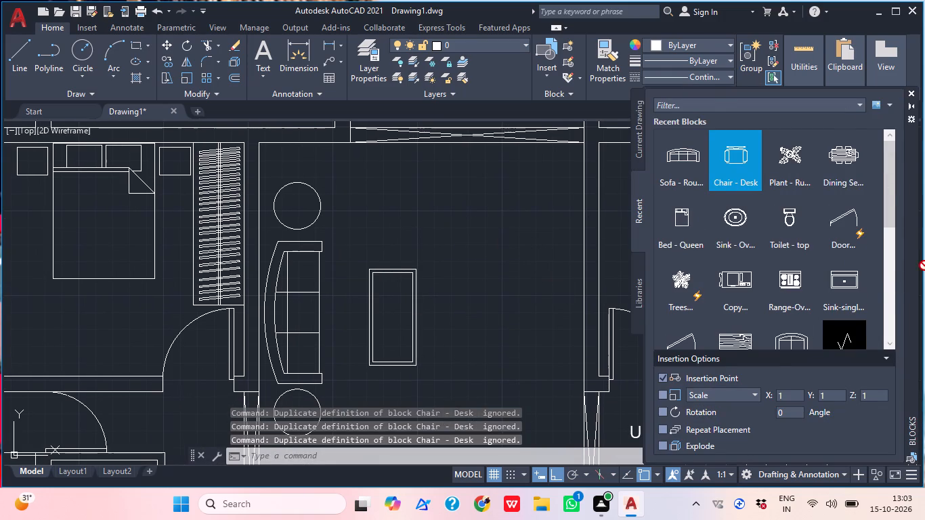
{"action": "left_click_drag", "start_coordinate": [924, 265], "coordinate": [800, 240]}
Insert the Chair - Rocking block just above the center table, with its seat facing the table.
{"action": "scroll", "coordinate": [741, 192], "scroll_direction": "down", "scroll_amount": 1}
{"action": "scroll", "coordinate": [758, 217], "scroll_direction": "up", "scroll_amount": 2}
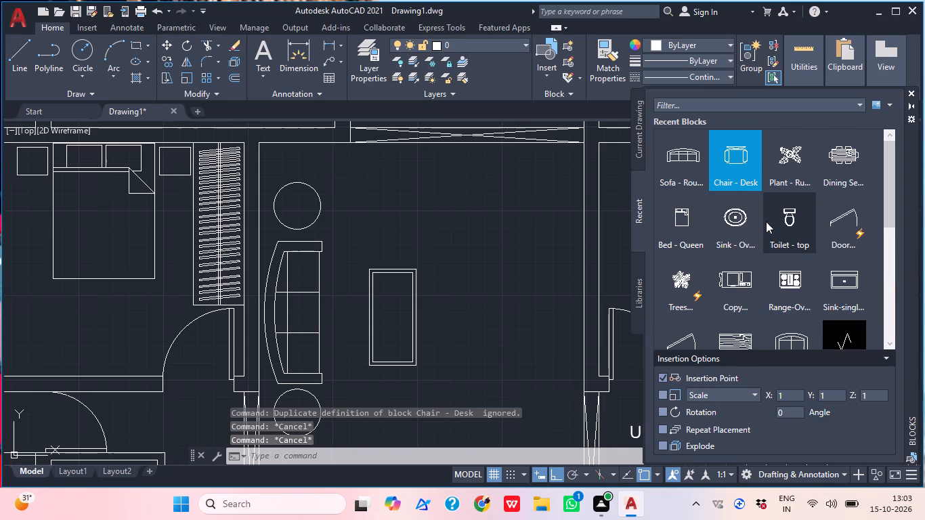
{"action": "scroll", "coordinate": [792, 195], "scroll_direction": "down", "scroll_amount": 4}
{"action": "left_click_drag", "start_coordinate": [747, 286], "coordinate": [496, 244]}
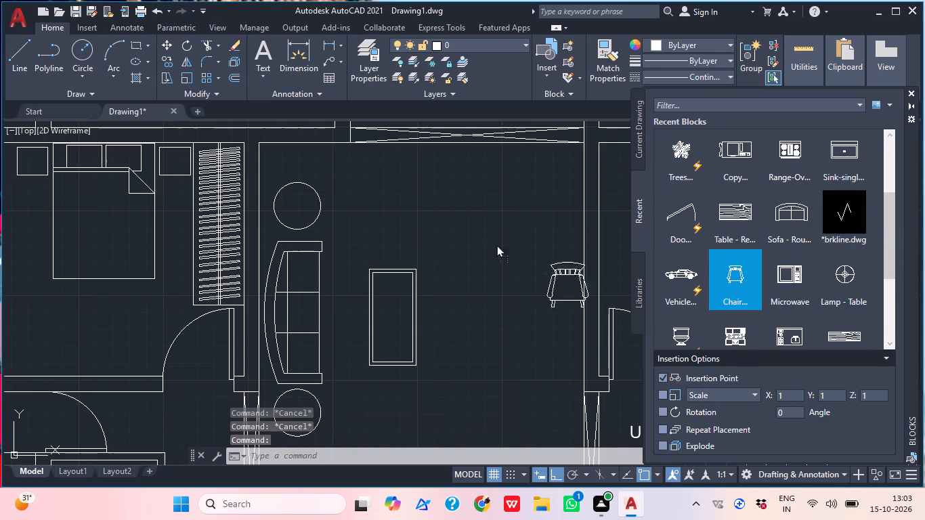
{"action": "left_click_drag", "start_coordinate": [496, 244], "coordinate": [383, 201]}
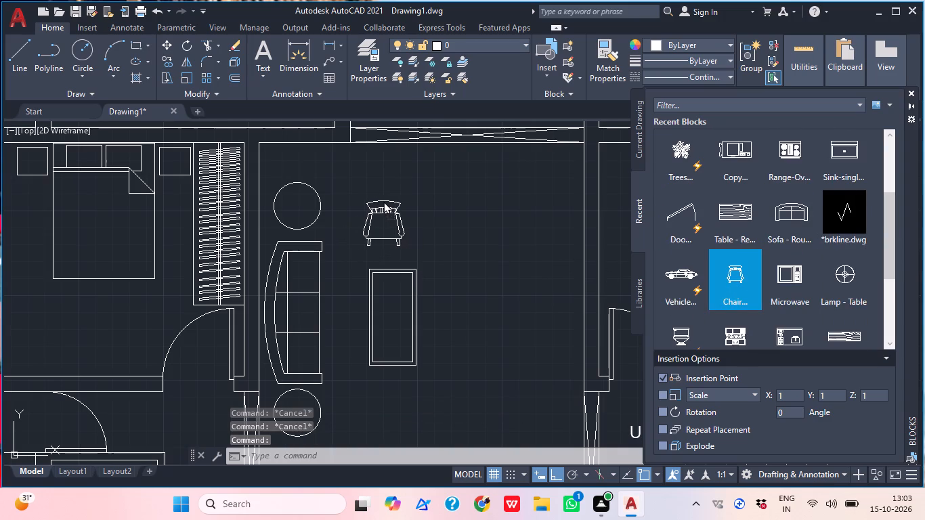
{"action": "left_click_drag", "start_coordinate": [383, 201], "coordinate": [383, 200]}
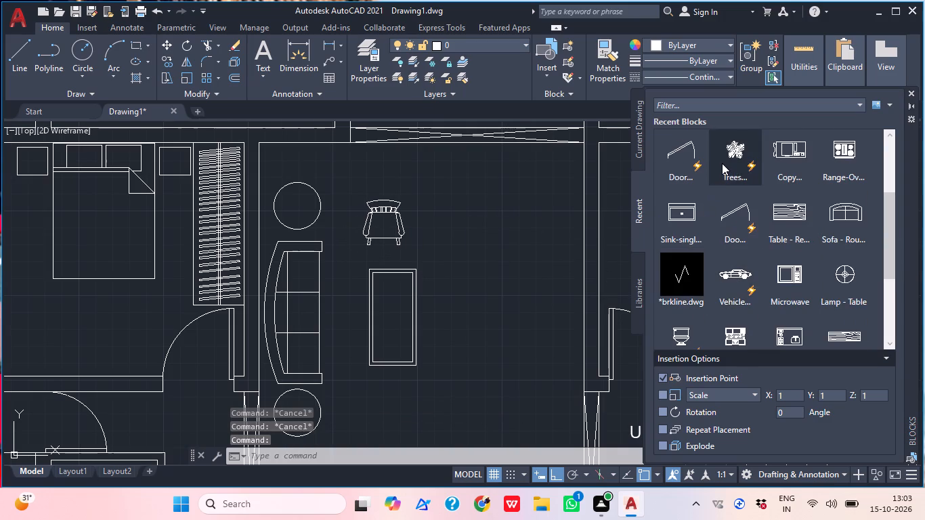
Insert a second Chair - Rocking block beside the first, on the side away from the sofa, and close the block library.
{"action": "scroll", "coordinate": [722, 163], "scroll_direction": "up", "scroll_amount": 6}
{"action": "left_click_drag", "start_coordinate": [683, 169], "coordinate": [665, 177]}
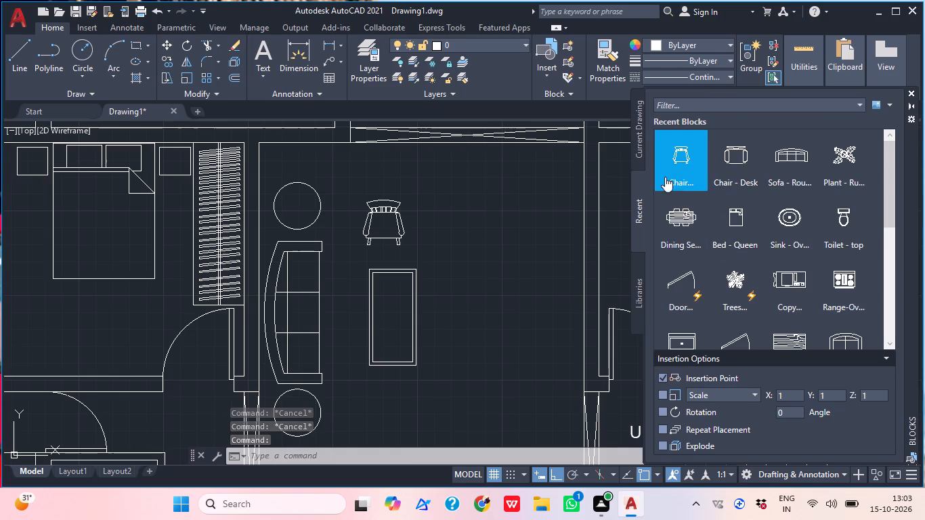
{"action": "left_click_drag", "start_coordinate": [665, 177], "coordinate": [431, 200]}
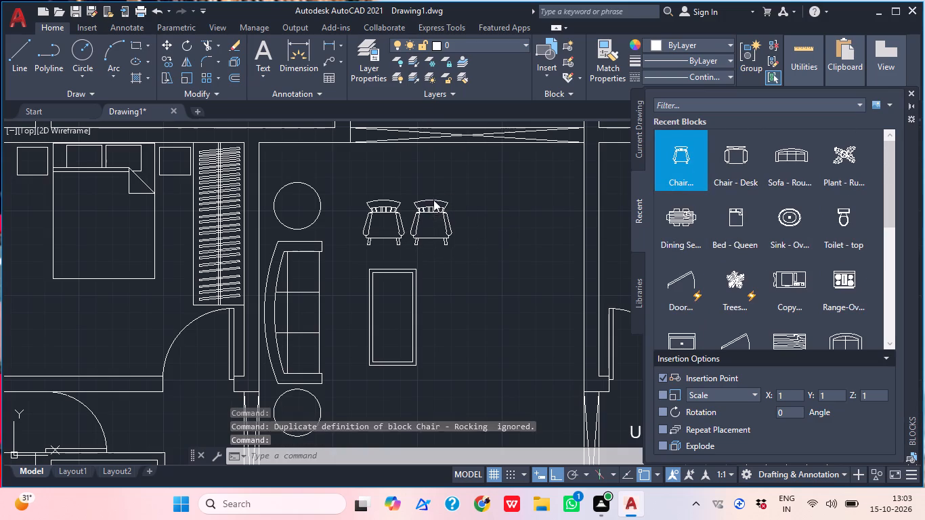
{"action": "scroll", "coordinate": [612, 217], "scroll_direction": "down", "scroll_amount": 1}
{"action": "middle_click_drag", "start_coordinate": [616, 218], "coordinate": [634, 200]}
{"action": "scroll", "coordinate": [622, 219], "scroll_direction": "up", "scroll_amount": 1}
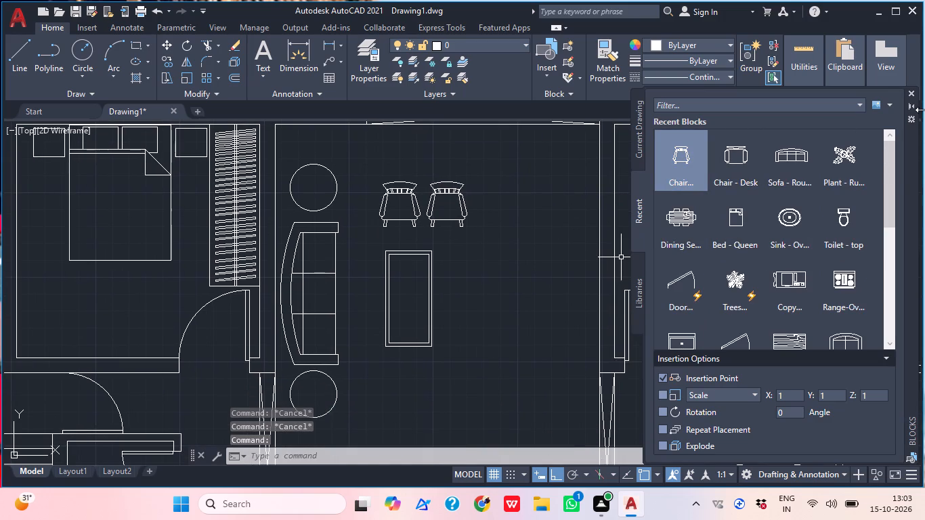
{"action": "left_click", "coordinate": [910, 91]}
Mirror both rocking chairs about the center table's horizontal midline to its lower end, keeping the originals.
{"action": "scroll", "coordinate": [542, 259], "scroll_direction": "down", "scroll_amount": 1}
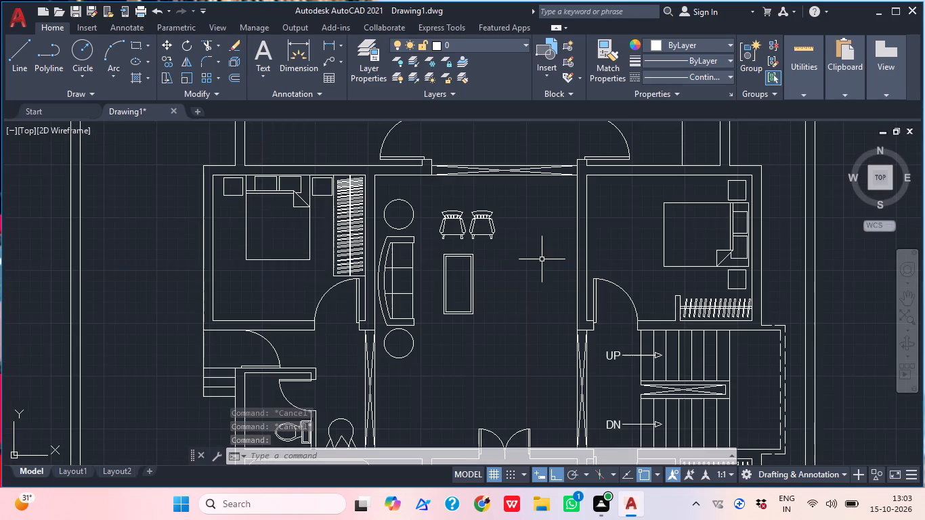
{"action": "left_click", "coordinate": [518, 249]}
{"action": "left_click", "coordinate": [438, 200]}
{"action": "key", "text": "m"}
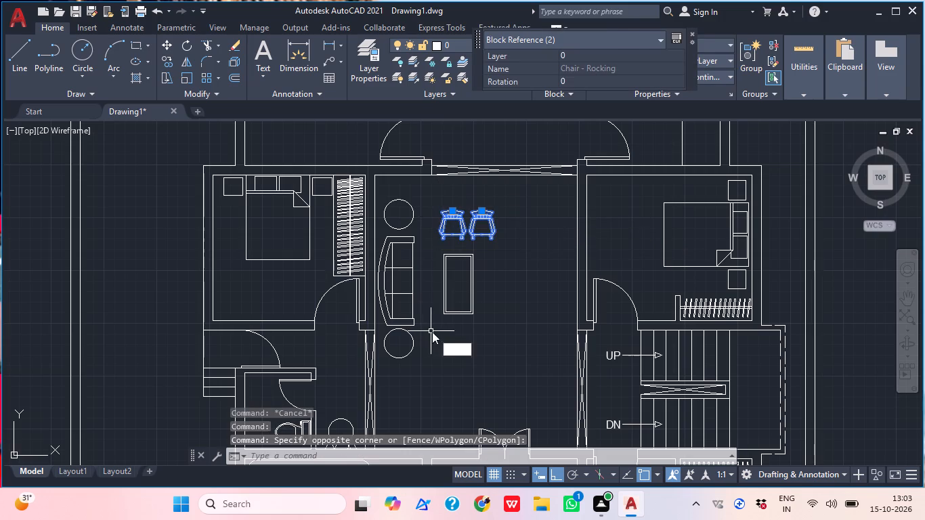
{"action": "type", "text": "I"}
{"action": "key", "text": "space"}
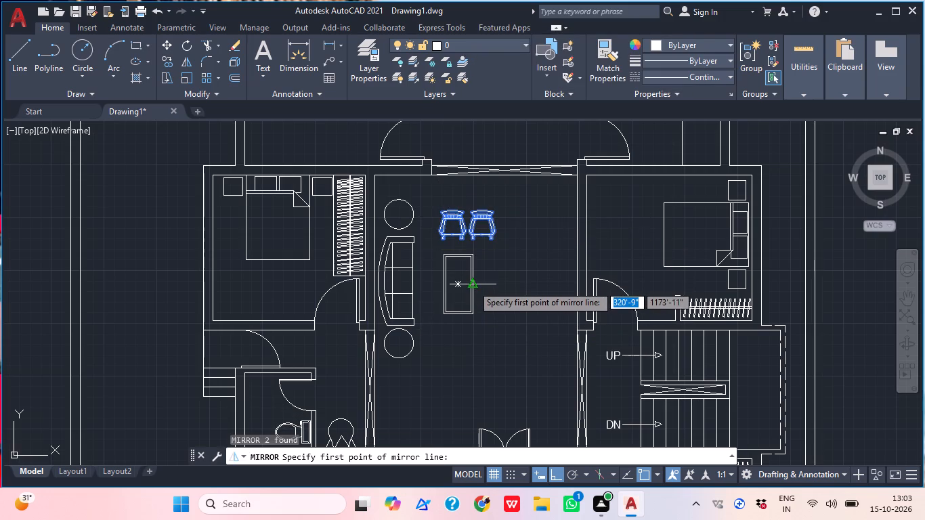
{"action": "left_click", "coordinate": [473, 285]}
{"action": "left_click", "coordinate": [152, 274]}
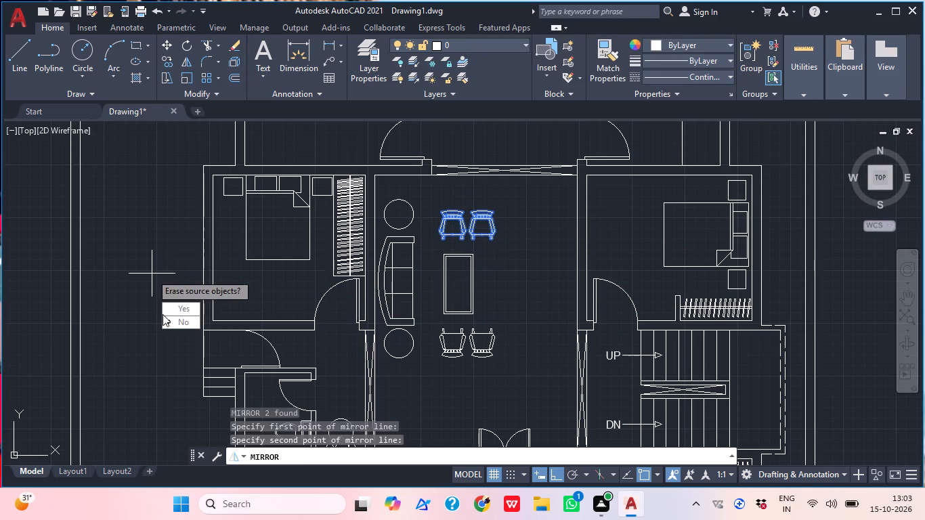
{"action": "left_click_drag", "start_coordinate": [167, 321], "coordinate": [151, 274]}
Add the single-line text ROOM, about 1'-1" high with 0° rotation, in the leftmost room of the three-room row along the top boundary wall.
{"action": "scroll", "coordinate": [397, 231], "scroll_direction": "down", "scroll_amount": 2}
{"action": "middle_click_drag", "start_coordinate": [443, 279], "coordinate": [433, 250]}
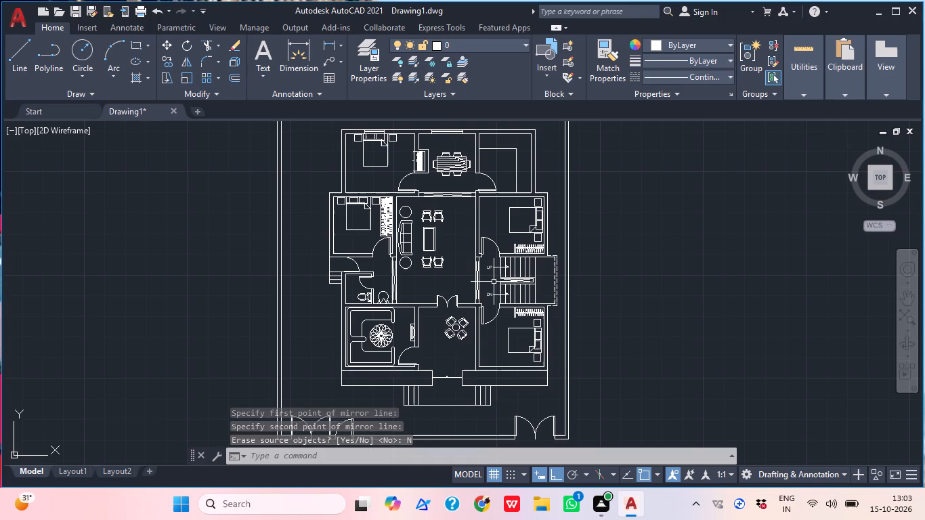
{"action": "middle_click_drag", "start_coordinate": [488, 275], "coordinate": [516, 324]}
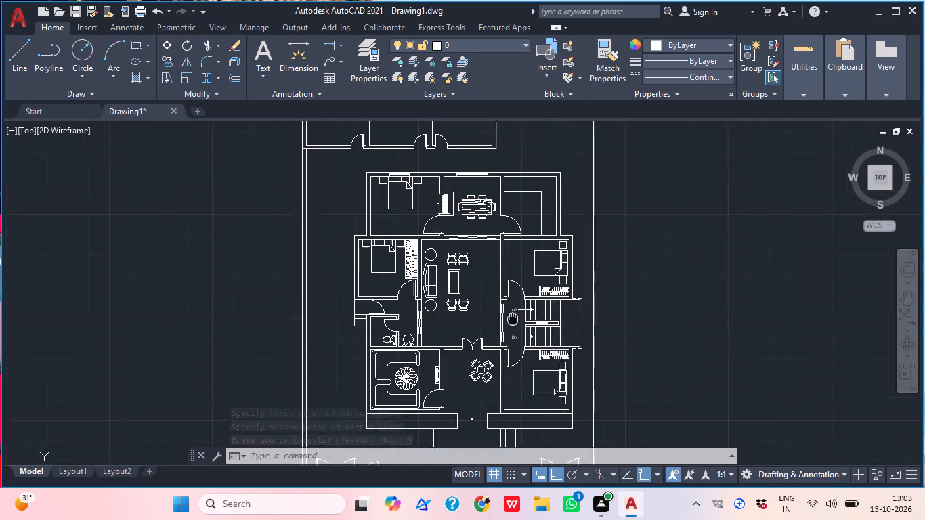
{"action": "middle_click_drag", "start_coordinate": [516, 324], "coordinate": [525, 337]}
{"action": "middle_click_drag", "start_coordinate": [352, 179], "coordinate": [372, 236]}
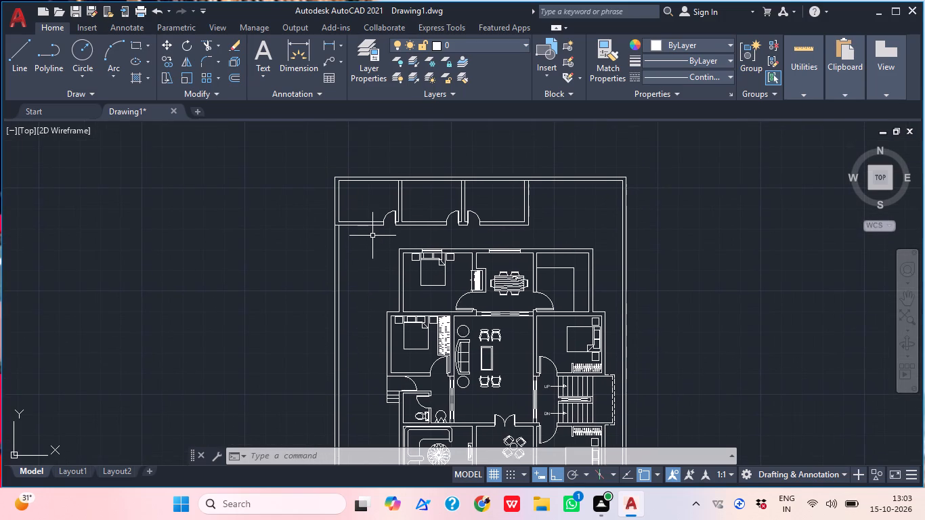
{"action": "scroll", "coordinate": [370, 180], "scroll_direction": "up", "scroll_amount": 2}
{"action": "middle_click_drag", "start_coordinate": [335, 220], "coordinate": [351, 291]}
{"action": "type", "text": "TEXT"}
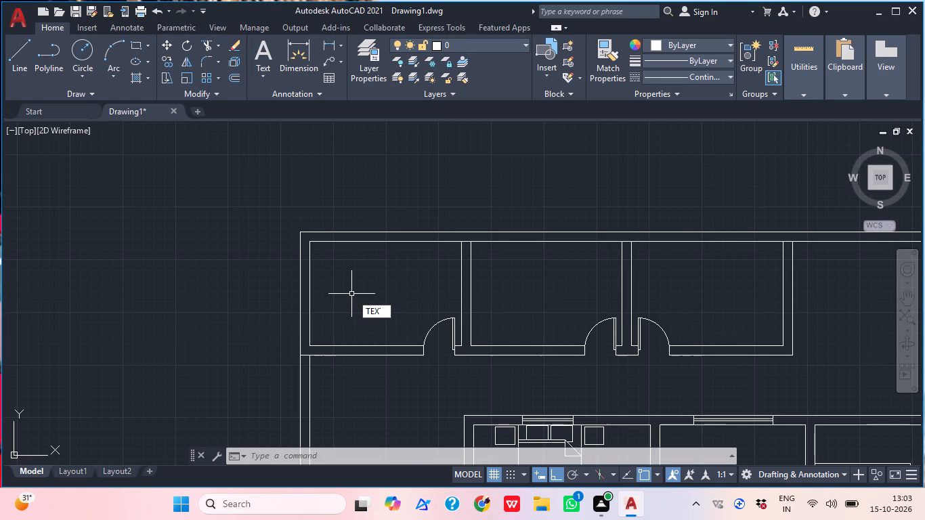
{"action": "key", "text": "space"}
{"action": "scroll", "coordinate": [360, 280], "scroll_direction": "up", "scroll_amount": 2}
{"action": "left_click", "coordinate": [309, 234]}
{"action": "middle_click", "coordinate": [307, 275]}
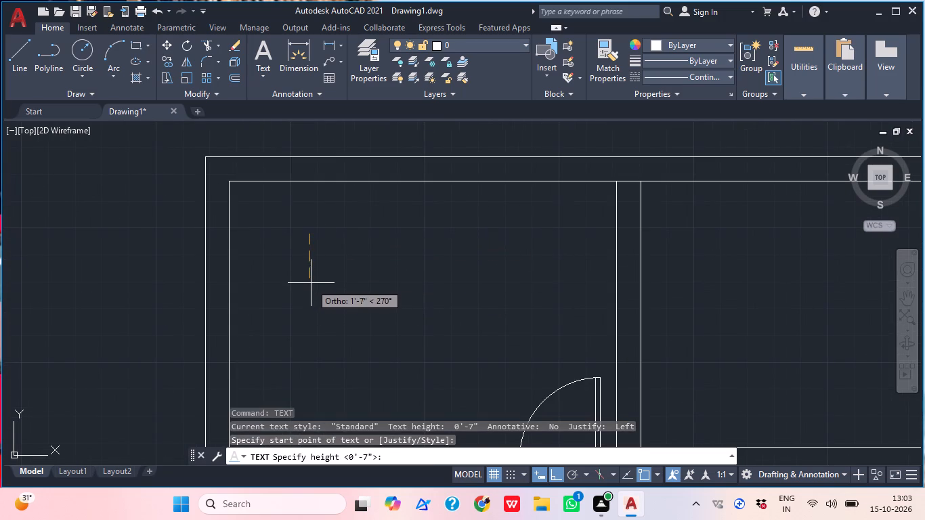
{"action": "left_click", "coordinate": [311, 270]}
{"action": "left_click", "coordinate": [343, 238]}
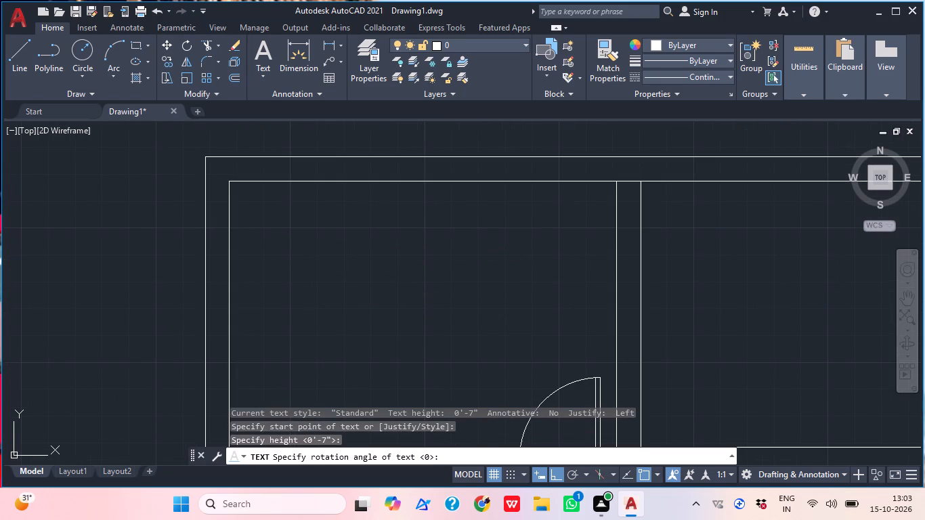
{"action": "type", "text": "ROOM"}
{"action": "left_click_drag", "start_coordinate": [479, 307], "coordinate": [490, 314]}
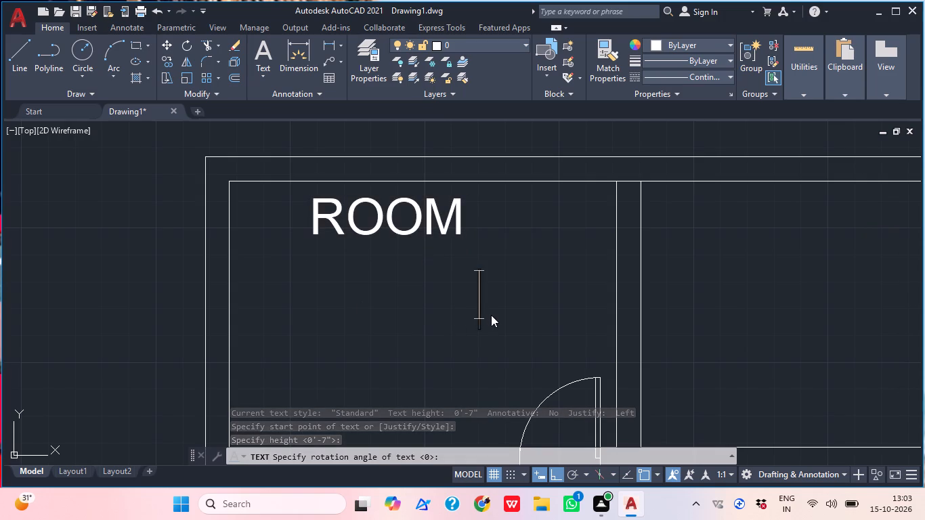
{"action": "key", "text": "Escape"}
Move the ROOM label about 2'-3" down and to the right toward its room's middle, with Ortho off.
{"action": "left_click", "coordinate": [437, 219]}
{"action": "type", "text": "M"}
{"action": "key", "text": "space"}
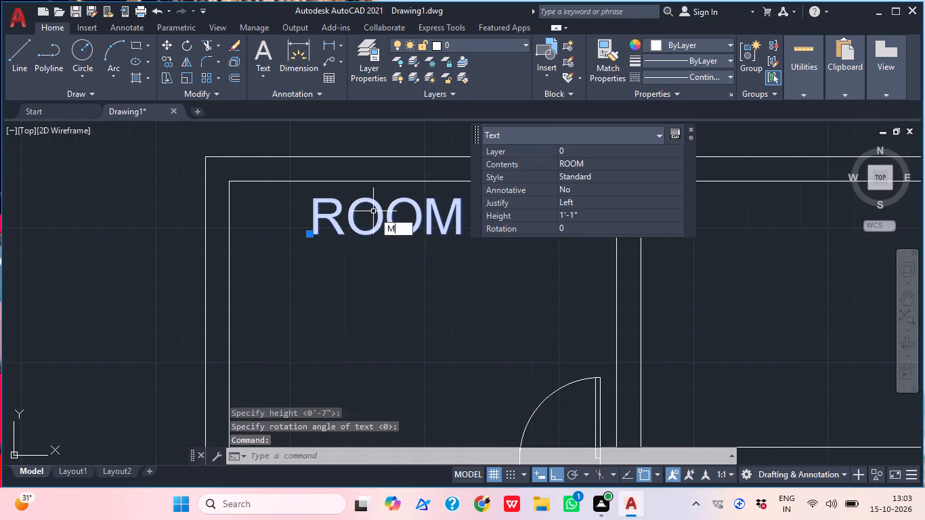
{"action": "left_click", "coordinate": [381, 217]}
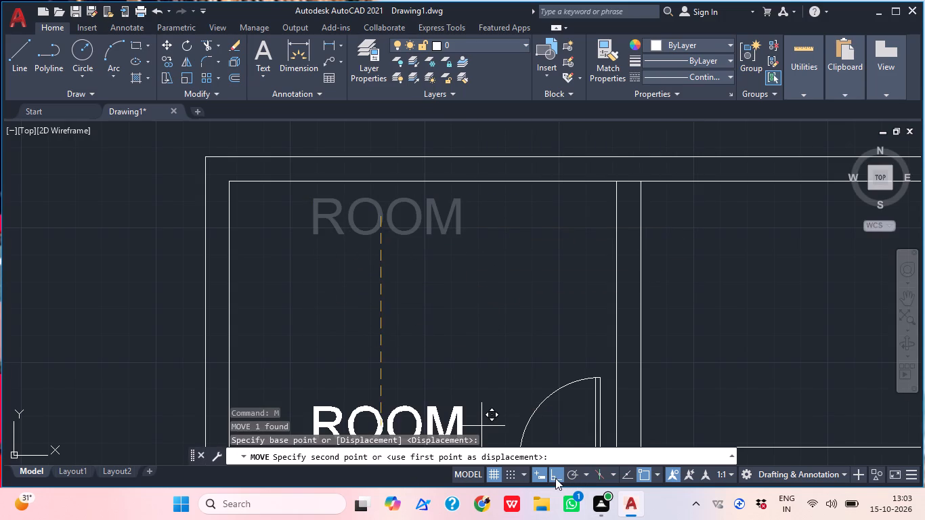
{"action": "left_click", "coordinate": [555, 478]}
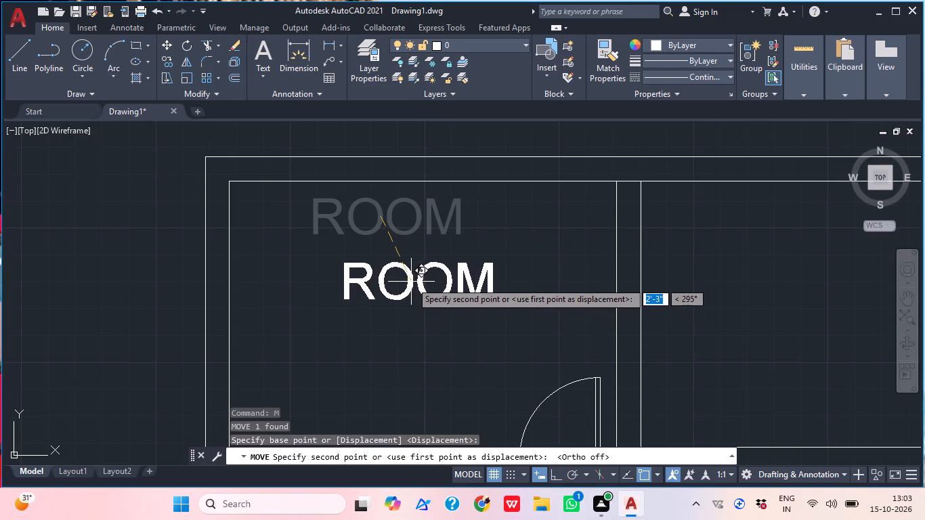
{"action": "left_click", "coordinate": [411, 282]}
Copy the ROOM label about 1'-9" straight down with Ortho on, keeping both in the leftmost room of the top row.
{"action": "scroll", "coordinate": [464, 292], "scroll_direction": "down", "scroll_amount": 2}
{"action": "middle_click_drag", "start_coordinate": [498, 320], "coordinate": [470, 305]}
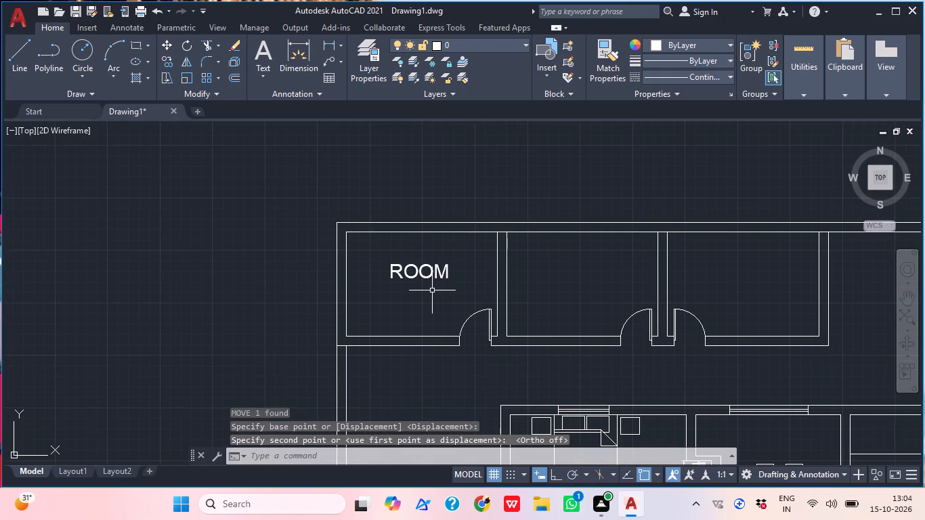
{"action": "scroll", "coordinate": [425, 252], "scroll_direction": "up", "scroll_amount": 2}
{"action": "left_click", "coordinate": [422, 316]}
{"action": "key", "text": "c"}
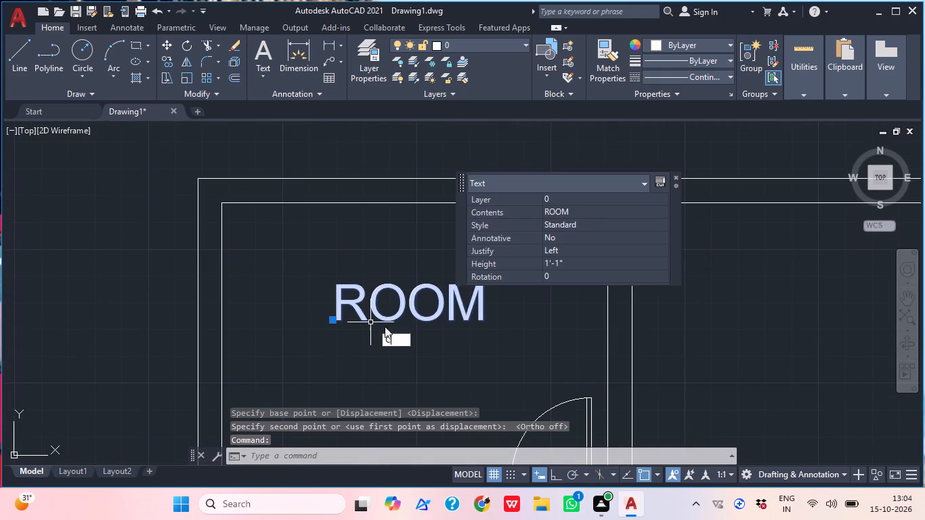
{"action": "key", "text": "o"}
{"action": "key", "text": "p"}
{"action": "key", "text": "space"}
{"action": "left_click", "coordinate": [403, 332]}
{"action": "middle_click_drag", "start_coordinate": [387, 405], "coordinate": [383, 347]}
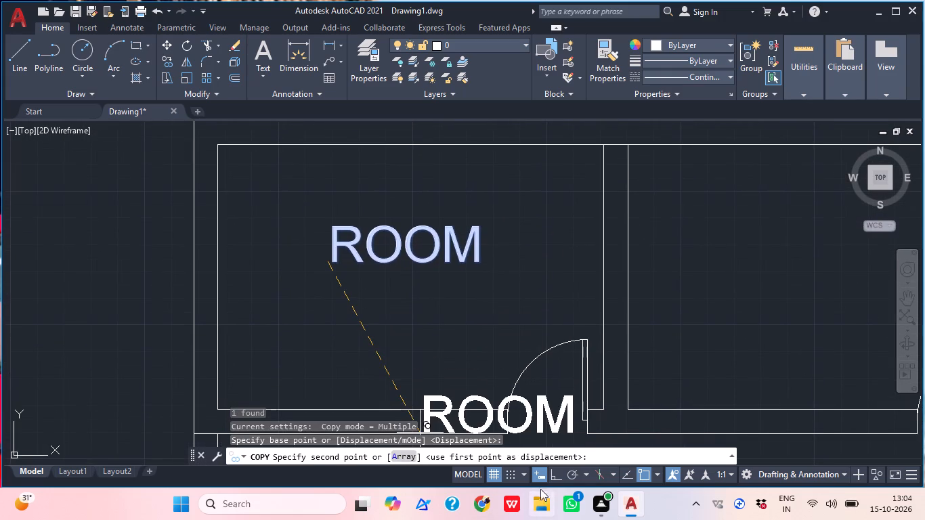
{"action": "left_click", "coordinate": [555, 481]}
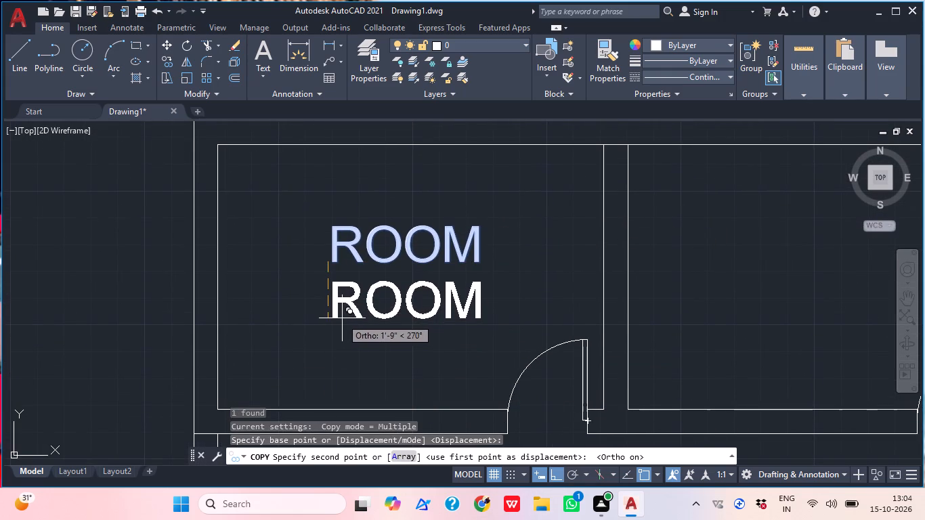
{"action": "left_click", "coordinate": [342, 318]}
{"action": "key", "text": "Escape"}
Change the lower ROOM copy's text to 12'0"X8'3".
{"action": "left_click", "coordinate": [370, 312]}
{"action": "left_click", "coordinate": [366, 307]}
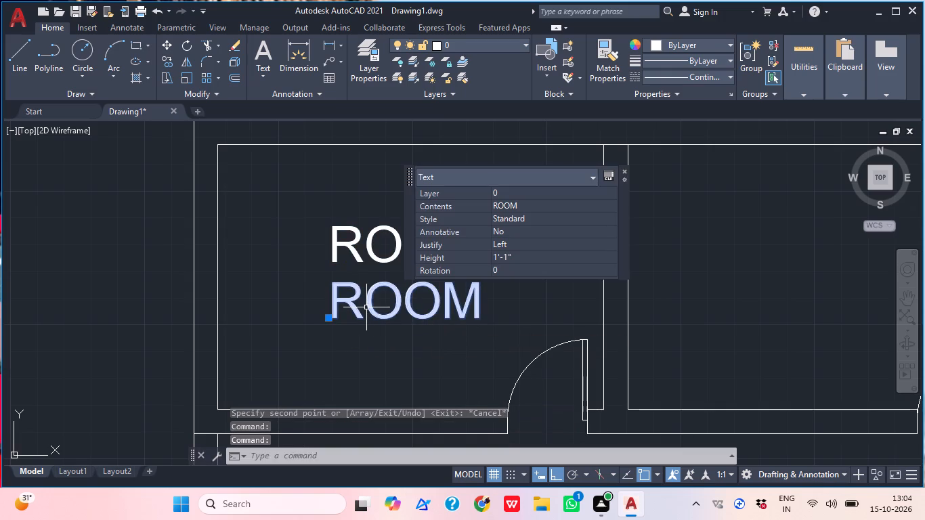
{"action": "double_click", "coordinate": [374, 307]}
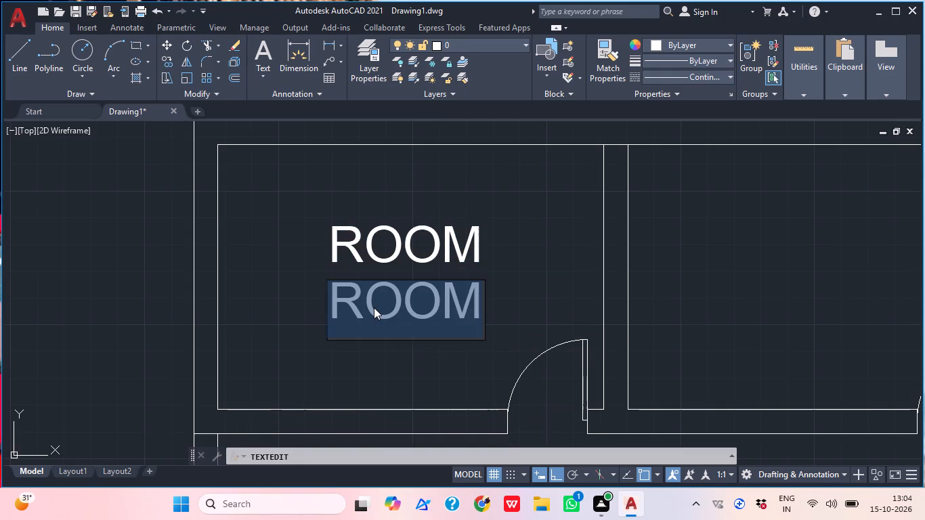
{"action": "type", "text": "12'0"}
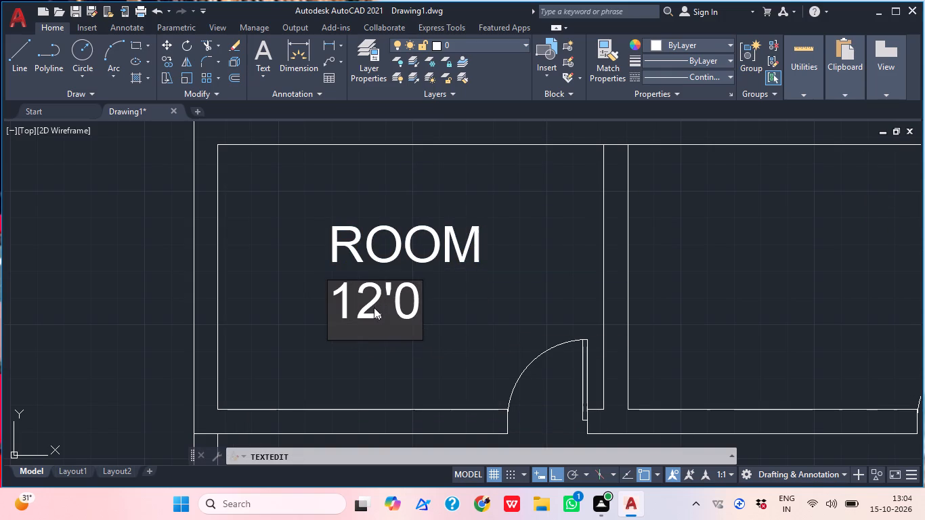
{"action": "type", "text": "\"X"}
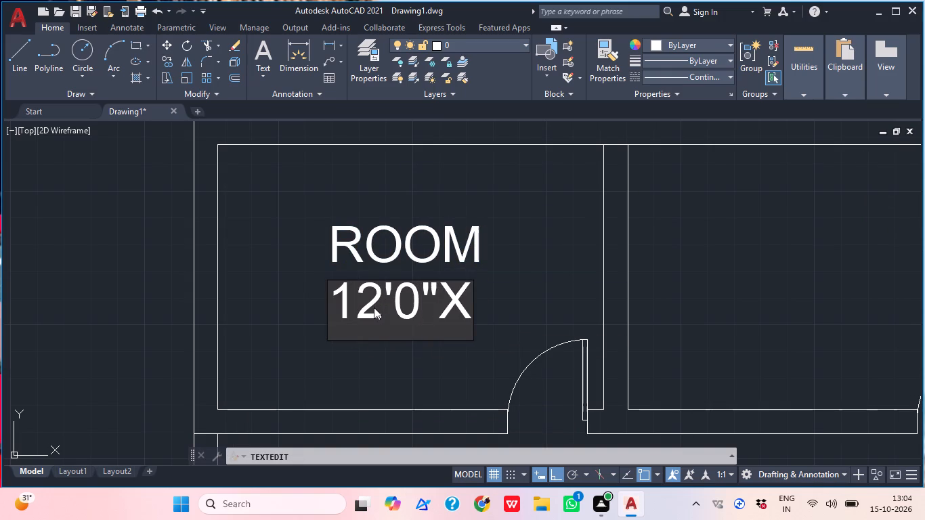
{"action": "type", "text": "8'3\""}
{"action": "left_click_drag", "start_coordinate": [538, 222], "coordinate": [544, 225]}
{"action": "key", "text": "Escape"}
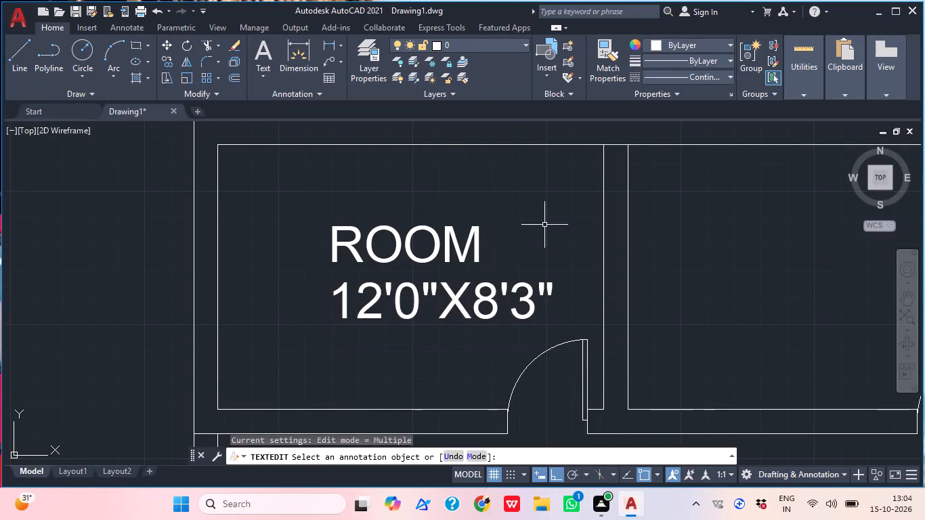
Move the 12'0"X8'3" text about 1'-1" horizontally to the left, centring it under the ROOM label.
{"action": "left_click", "coordinate": [509, 310]}
{"action": "left_click", "coordinate": [433, 311]}
{"action": "key", "text": "m"}
{"action": "key", "text": "space"}
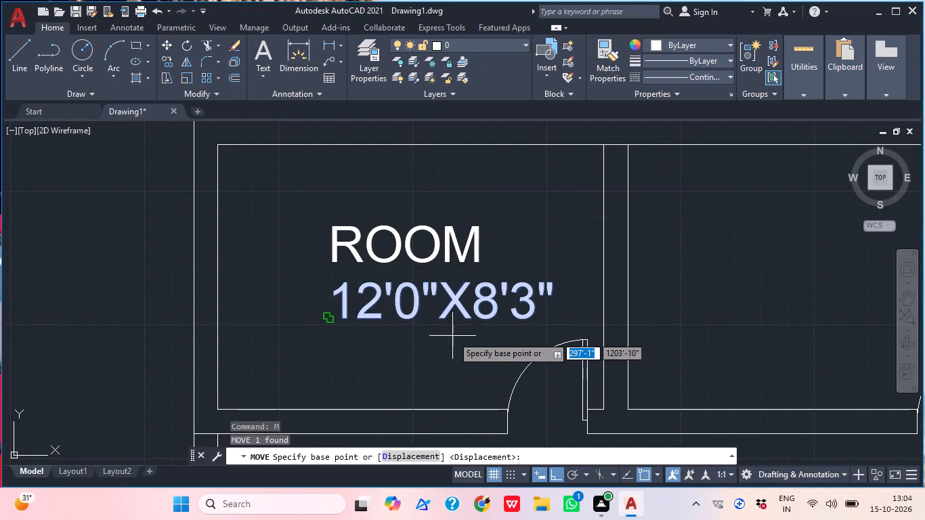
{"action": "left_click", "coordinate": [452, 336]}
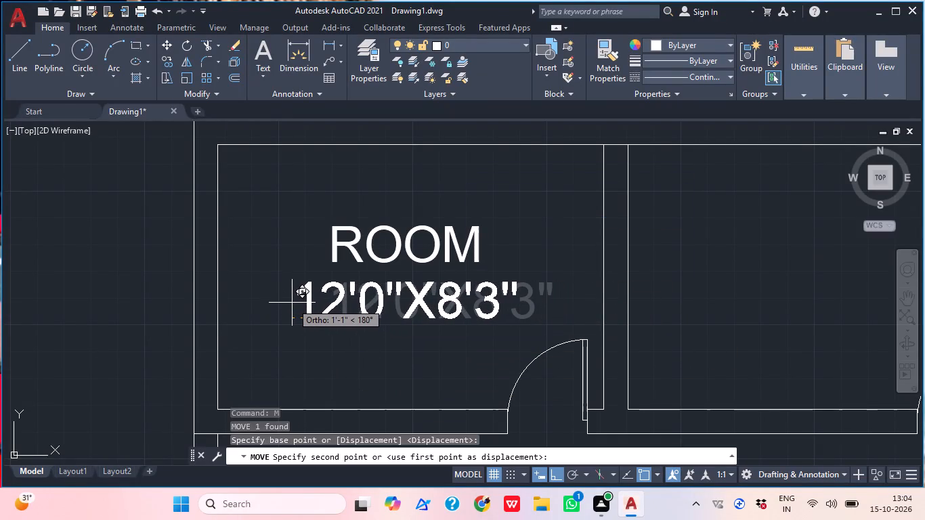
{"action": "left_click", "coordinate": [289, 303]}
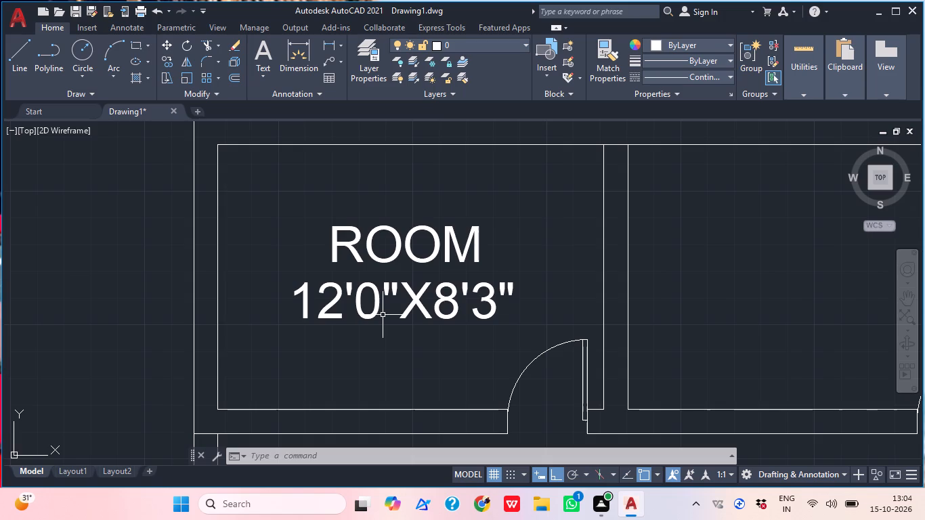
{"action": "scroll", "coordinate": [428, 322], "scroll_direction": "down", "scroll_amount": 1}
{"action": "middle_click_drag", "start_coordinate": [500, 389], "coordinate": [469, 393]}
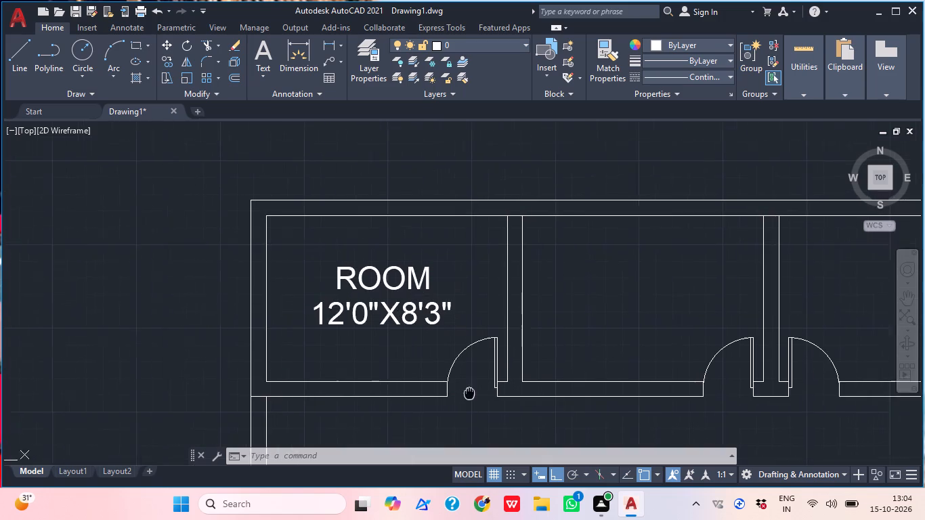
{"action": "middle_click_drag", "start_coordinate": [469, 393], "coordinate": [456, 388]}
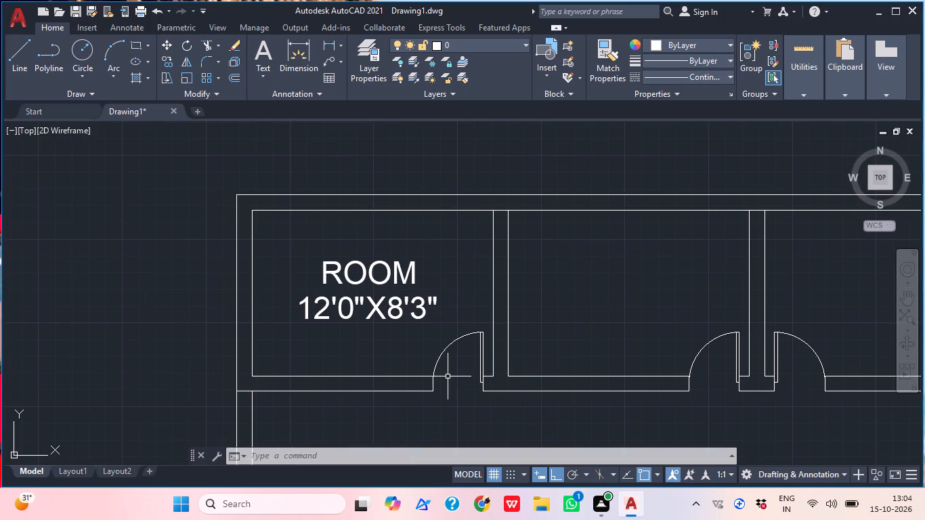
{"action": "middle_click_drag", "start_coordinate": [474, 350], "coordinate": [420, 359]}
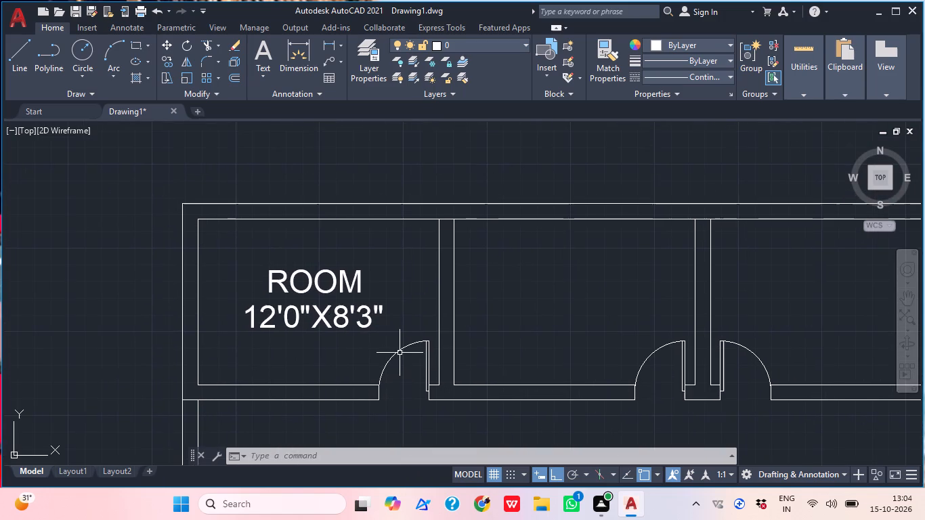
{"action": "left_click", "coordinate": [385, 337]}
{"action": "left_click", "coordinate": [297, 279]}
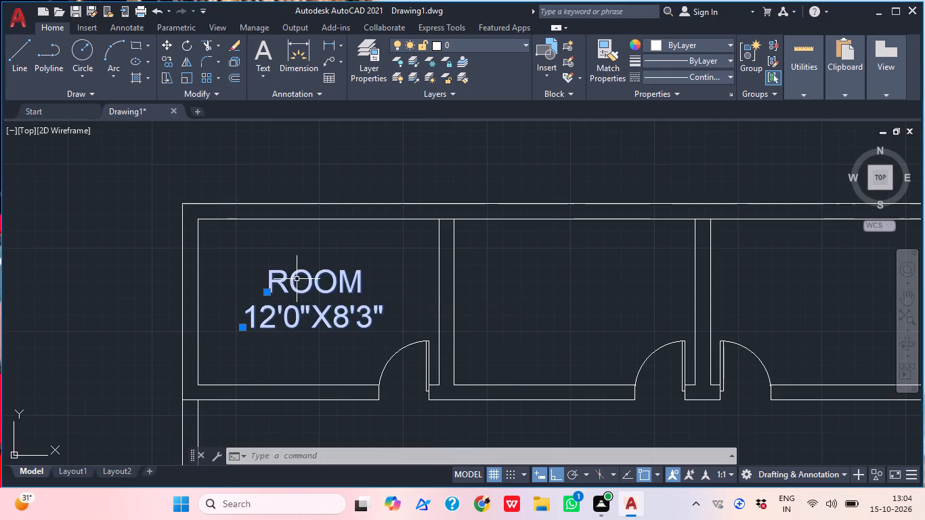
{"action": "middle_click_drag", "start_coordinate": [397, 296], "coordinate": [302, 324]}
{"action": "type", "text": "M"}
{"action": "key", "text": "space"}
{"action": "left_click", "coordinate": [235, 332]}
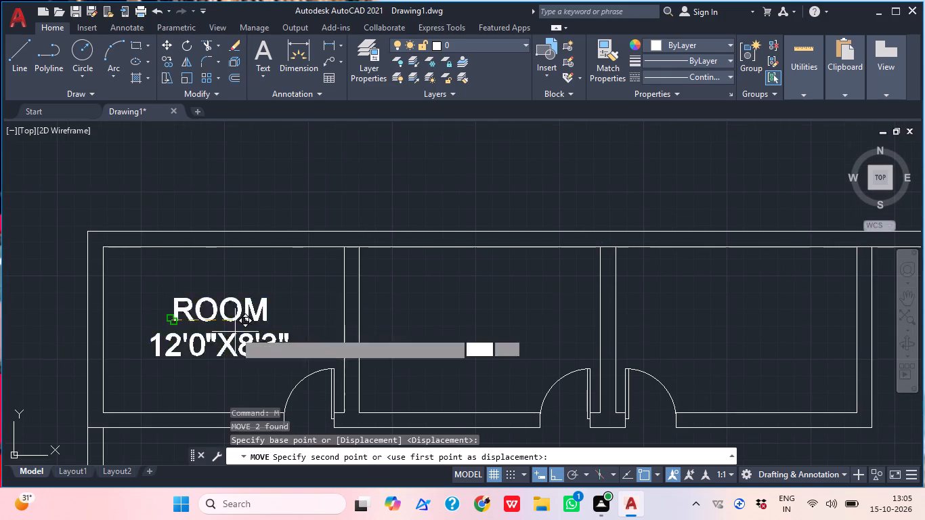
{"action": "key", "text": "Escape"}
Copy the ROOM and 12'0"X8'3" labels together, horizontally in line, into the middle and rightmost rooms of the top row.
{"action": "left_click_drag", "start_coordinate": [270, 363], "coordinate": [274, 370]}
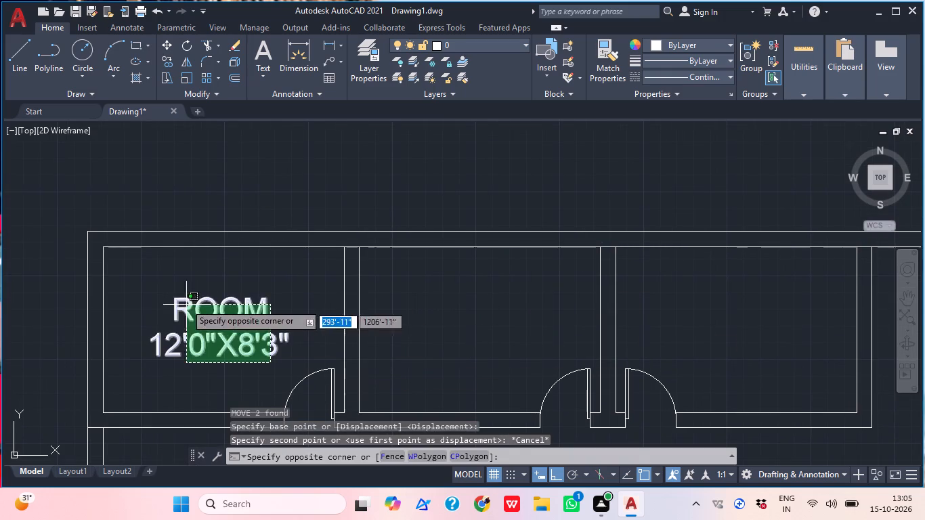
{"action": "left_click", "coordinate": [182, 301]}
{"action": "type", "text": "COP"}
{"action": "key", "text": "space"}
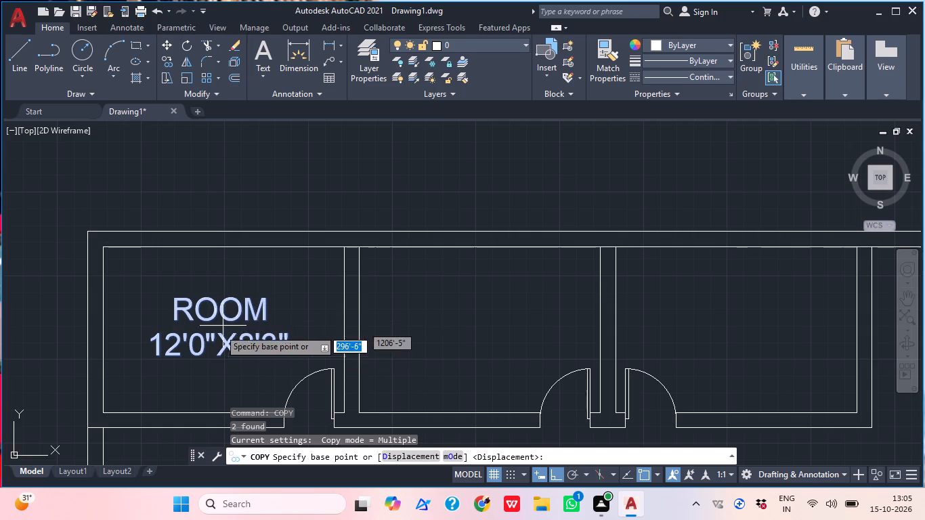
{"action": "left_click", "coordinate": [209, 334]}
{"action": "scroll", "coordinate": [435, 310], "scroll_direction": "down", "scroll_amount": 1}
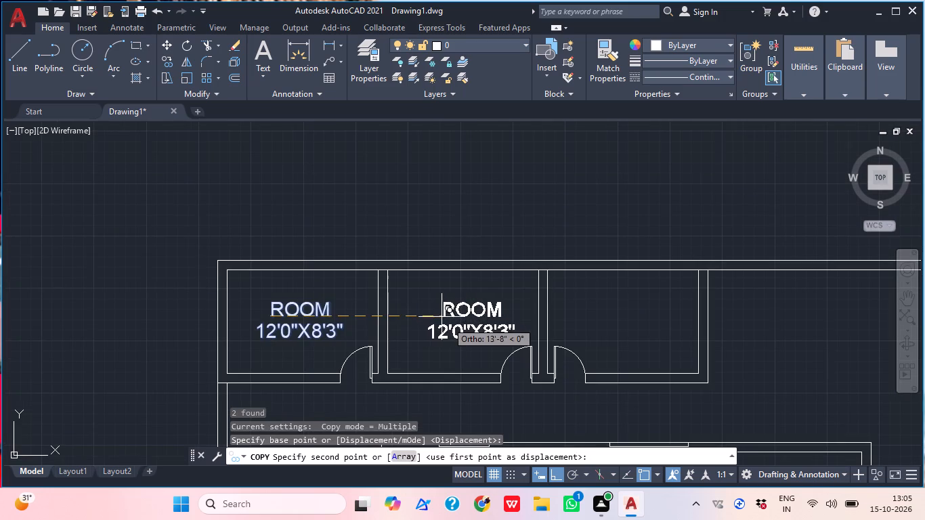
{"action": "left_click", "coordinate": [436, 325]}
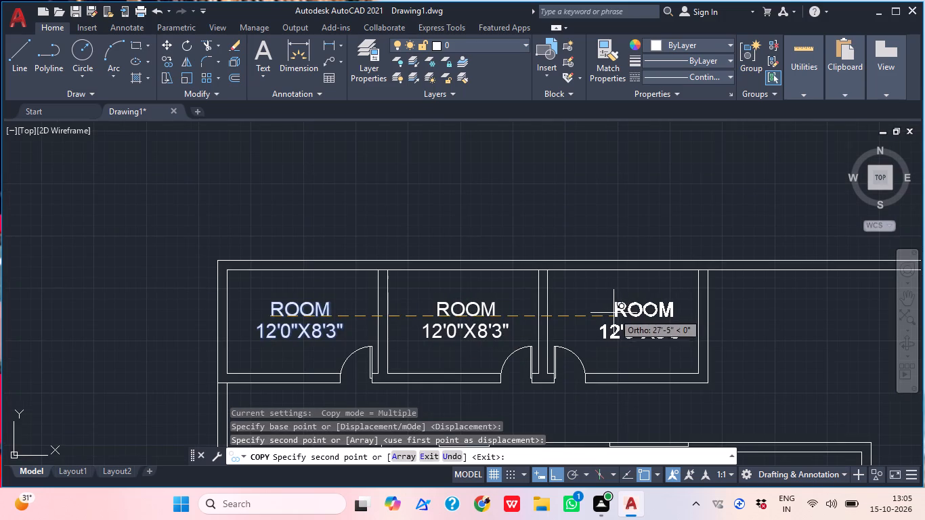
{"action": "left_click", "coordinate": [599, 315]}
With Ortho off, copy the same label pair into the house's upper bedroom below the bed, below the dining table, and into the adjoining right-hand room.
{"action": "middle_click_drag", "start_coordinate": [639, 349], "coordinate": [624, 248]}
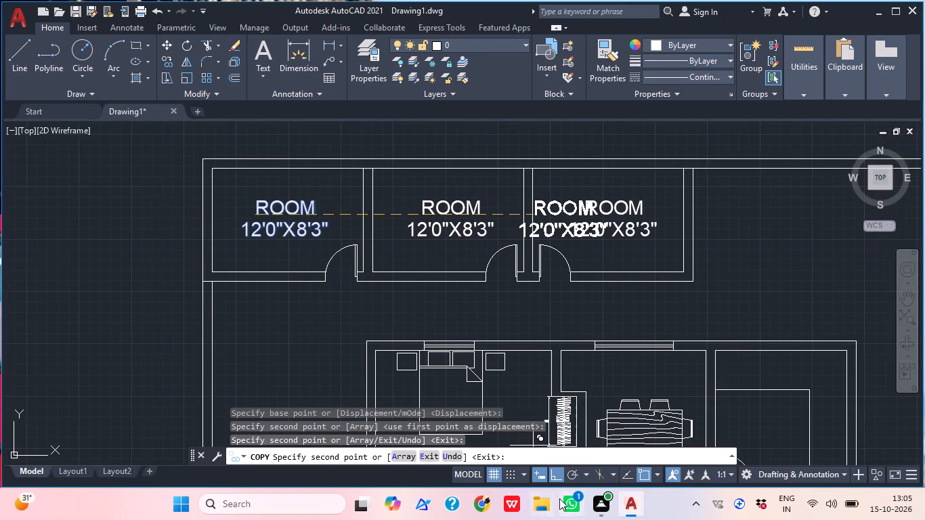
{"action": "left_click", "coordinate": [557, 478]}
{"action": "scroll", "coordinate": [588, 340], "scroll_direction": "down", "scroll_amount": 2}
{"action": "middle_click_drag", "start_coordinate": [561, 358], "coordinate": [533, 319]}
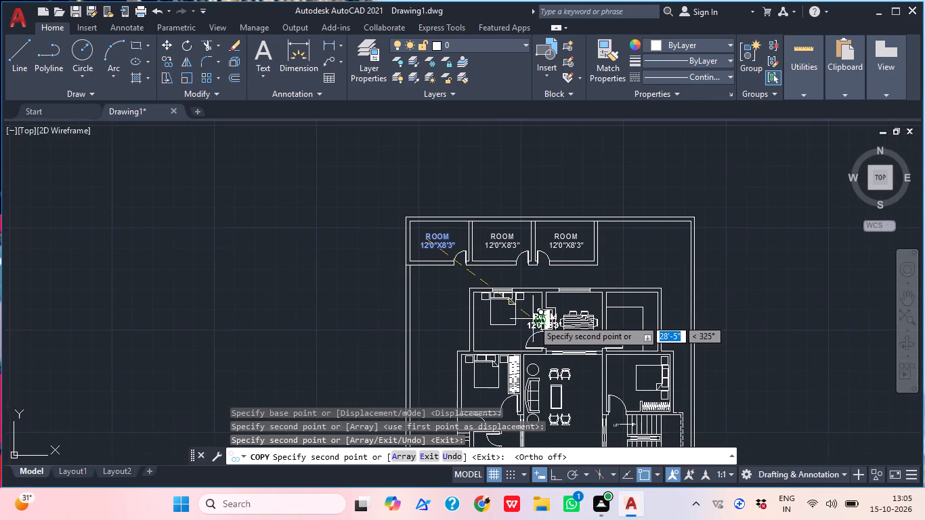
{"action": "middle_click_drag", "start_coordinate": [525, 342], "coordinate": [500, 285]}
{"action": "scroll", "coordinate": [456, 288], "scroll_direction": "up", "scroll_amount": 1}
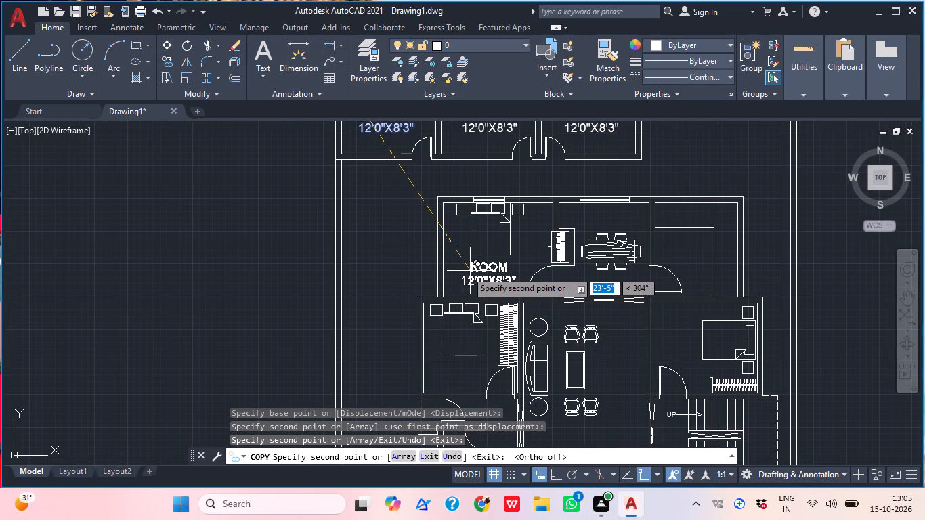
{"action": "left_click", "coordinate": [458, 271]}
{"action": "middle_click_drag", "start_coordinate": [563, 268], "coordinate": [453, 254]}
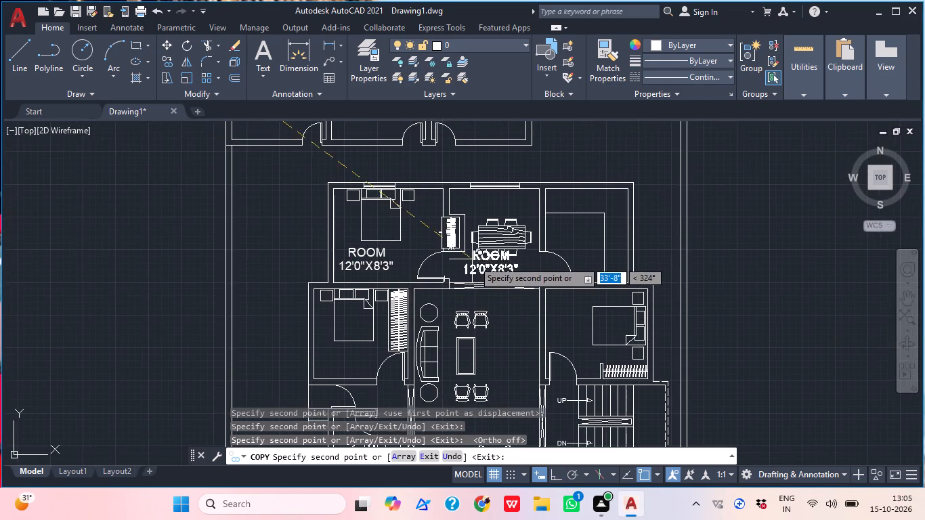
{"action": "scroll", "coordinate": [482, 266], "scroll_direction": "up", "scroll_amount": 2}
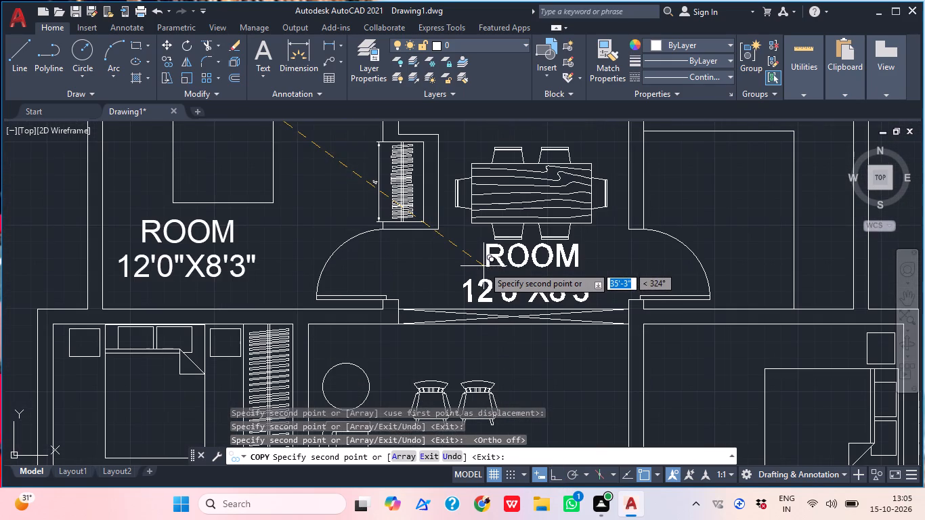
{"action": "left_click", "coordinate": [473, 265]}
{"action": "middle_click_drag", "start_coordinate": [569, 273], "coordinate": [379, 292]}
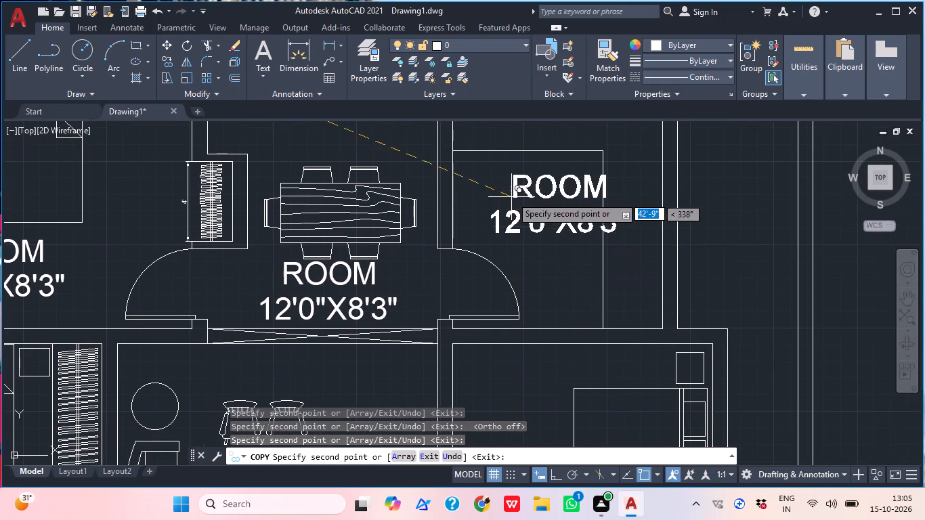
{"action": "left_click", "coordinate": [475, 198]}
Place further copies of the label pair in the bedroom right of the central hall and in the hall below the lower rocking chairs.
{"action": "middle_click_drag", "start_coordinate": [502, 276], "coordinate": [534, 106]}
{"action": "scroll", "coordinate": [502, 276], "scroll_direction": "down", "scroll_amount": 1}
{"action": "scroll", "coordinate": [513, 170], "scroll_direction": "up", "scroll_amount": 2}
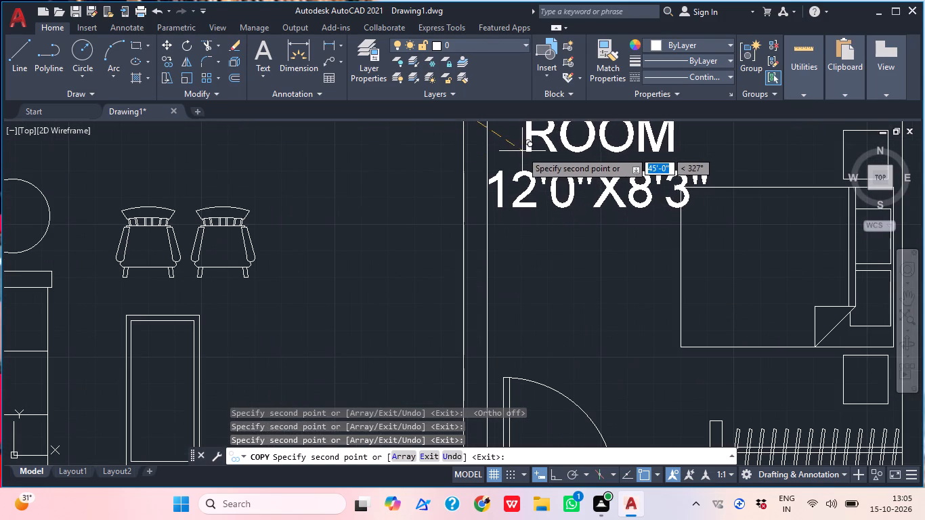
{"action": "middle_click_drag", "start_coordinate": [532, 152], "coordinate": [455, 272]}
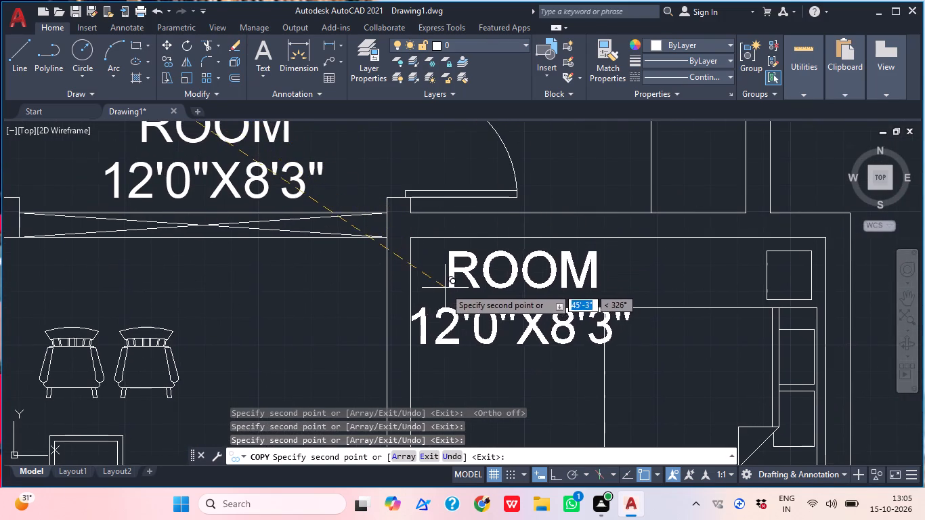
{"action": "left_click", "coordinate": [445, 288]}
{"action": "scroll", "coordinate": [472, 263], "scroll_direction": "down", "scroll_amount": 2}
{"action": "middle_click_drag", "start_coordinate": [500, 232], "coordinate": [521, 211]}
{"action": "middle_click_drag", "start_coordinate": [377, 309], "coordinate": [463, 168]}
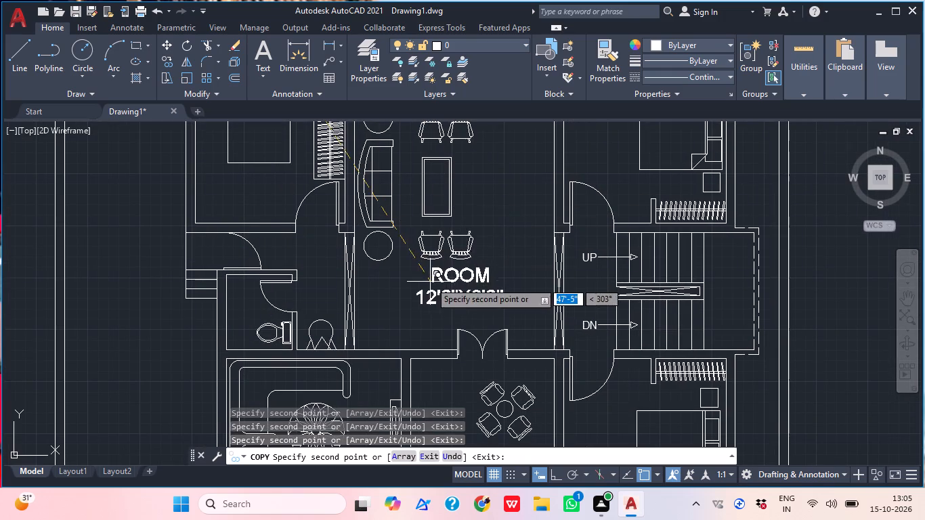
{"action": "left_click", "coordinate": [429, 282]}
Place copies of the ROOM / 12'0"X8'3" label pair beside the bed in the front bedroom and below the four-chair table in the front hall.
{"action": "middle_click_drag", "start_coordinate": [446, 304], "coordinate": [472, 155]}
{"action": "scroll", "coordinate": [601, 317], "scroll_direction": "up", "scroll_amount": 1}
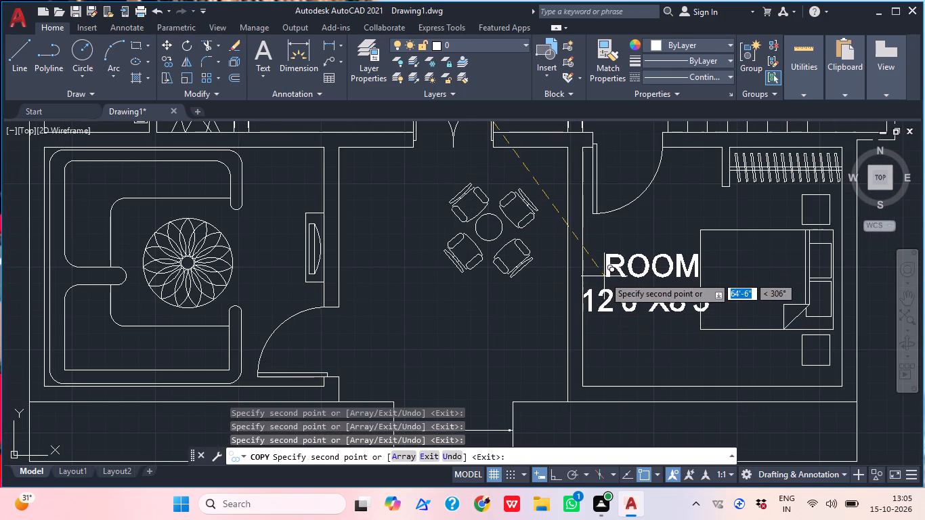
{"action": "left_click", "coordinate": [604, 276]}
{"action": "left_click", "coordinate": [414, 327]}
Place another copy of the label pair below the bed in the bedroom on the left side of the central hall.
{"action": "middle_click_drag", "start_coordinate": [473, 352], "coordinate": [461, 268]}
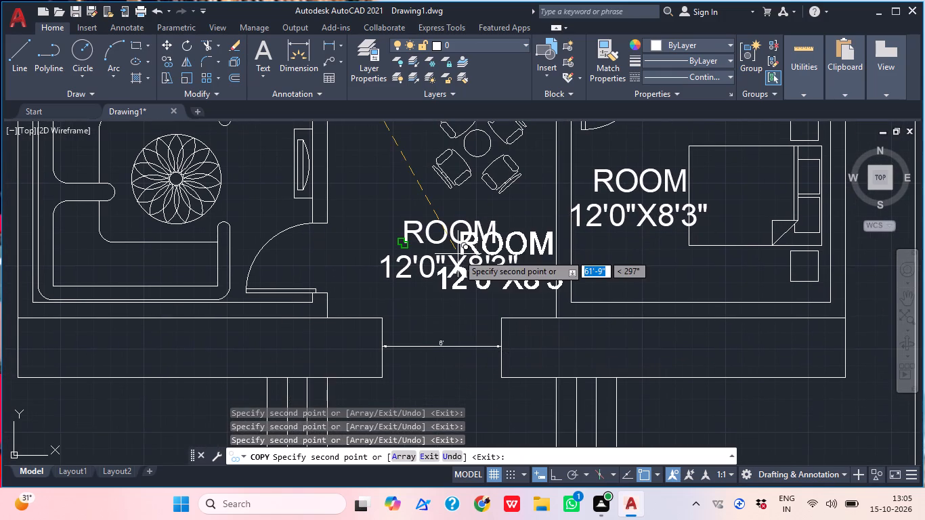
{"action": "middle_click_drag", "start_coordinate": [493, 337], "coordinate": [434, 169]}
{"action": "scroll", "coordinate": [545, 276], "scroll_direction": "down", "scroll_amount": 2}
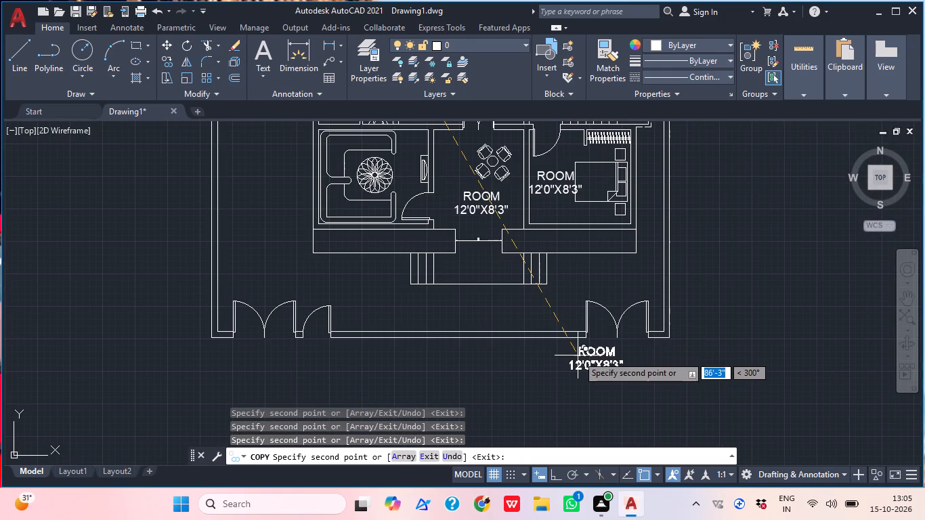
{"action": "middle_click_drag", "start_coordinate": [500, 321], "coordinate": [542, 414]}
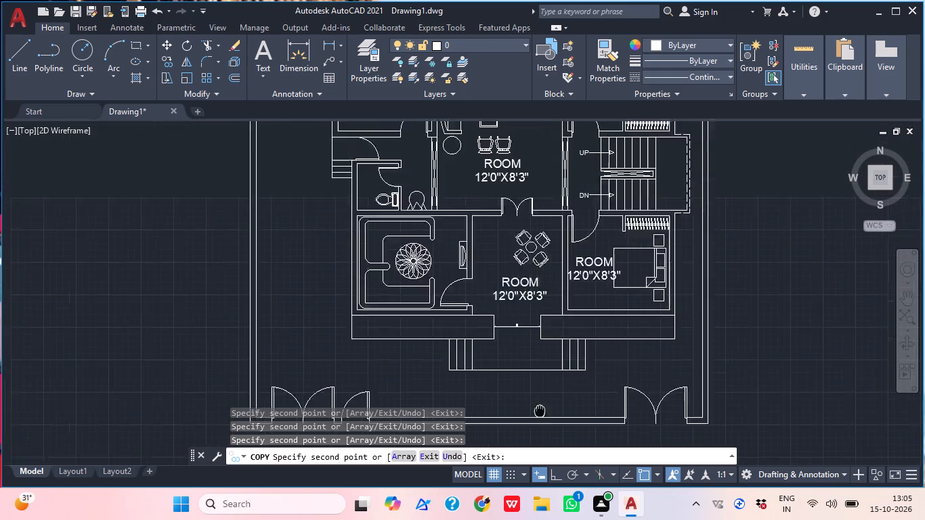
{"action": "middle_click_drag", "start_coordinate": [542, 414], "coordinate": [553, 436]}
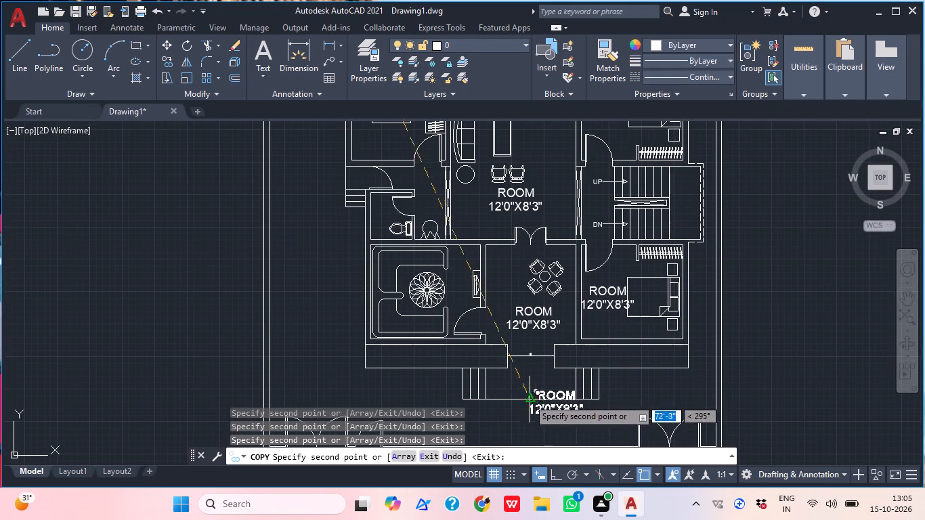
{"action": "middle_click_drag", "start_coordinate": [443, 346], "coordinate": [461, 448]}
{"action": "scroll", "coordinate": [376, 238], "scroll_direction": "up", "scroll_amount": 2}
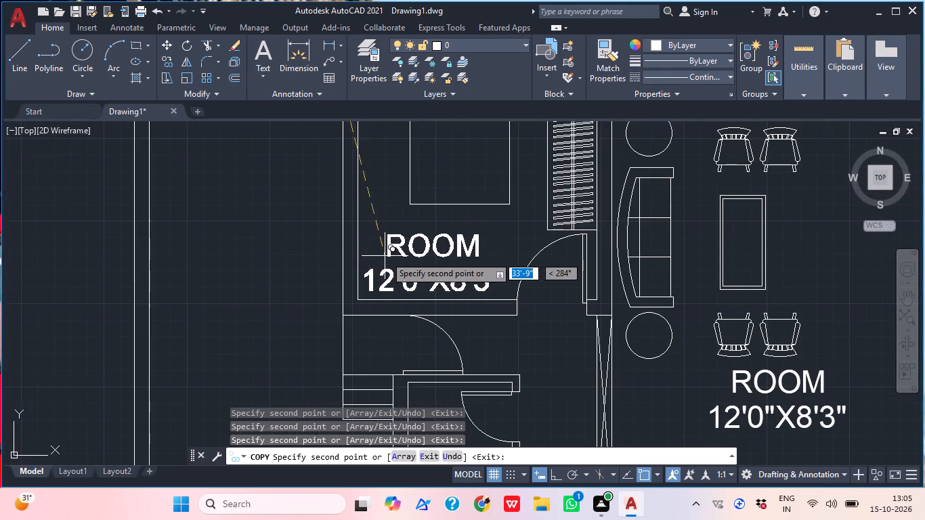
{"action": "left_click", "coordinate": [385, 248]}
Copy the label pair into the small toilet room, just above the toilet fixture.
{"action": "middle_click_drag", "start_coordinate": [501, 269], "coordinate": [488, 211]}
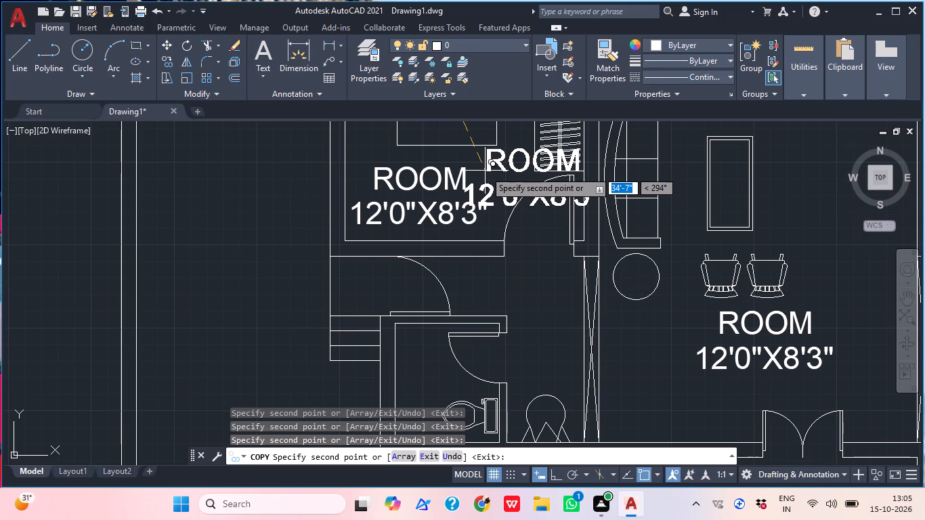
{"action": "scroll", "coordinate": [532, 230], "scroll_direction": "down", "scroll_amount": 1}
{"action": "middle_click_drag", "start_coordinate": [465, 340], "coordinate": [425, 315]}
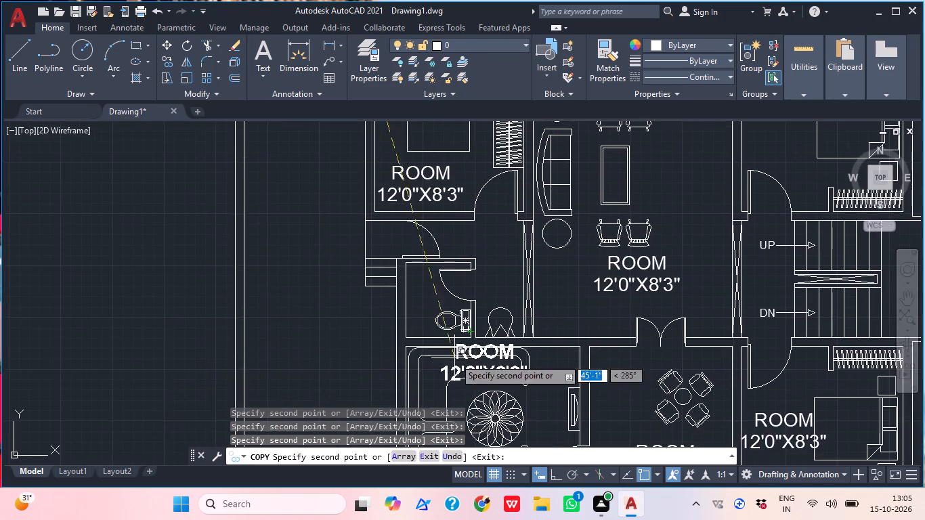
{"action": "middle_click_drag", "start_coordinate": [452, 374], "coordinate": [469, 311]}
{"action": "scroll", "coordinate": [452, 374], "scroll_direction": "down", "scroll_amount": 1}
{"action": "scroll", "coordinate": [467, 309], "scroll_direction": "up", "scroll_amount": 1}
{"action": "scroll", "coordinate": [448, 251], "scroll_direction": "up", "scroll_amount": 1}
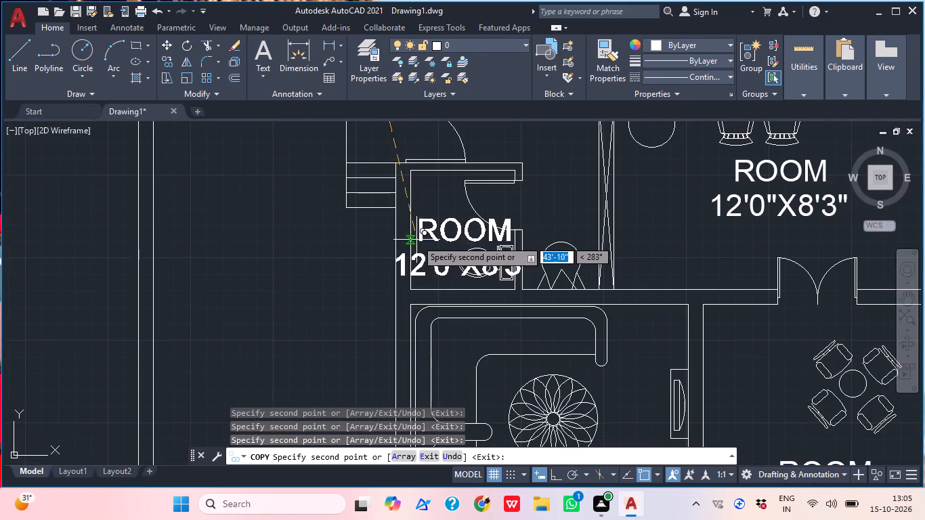
{"action": "scroll", "coordinate": [374, 209], "scroll_direction": "up", "scroll_amount": 1}
{"action": "scroll", "coordinate": [439, 204], "scroll_direction": "up", "scroll_amount": 1}
{"action": "middle_click_drag", "start_coordinate": [473, 220], "coordinate": [431, 265]}
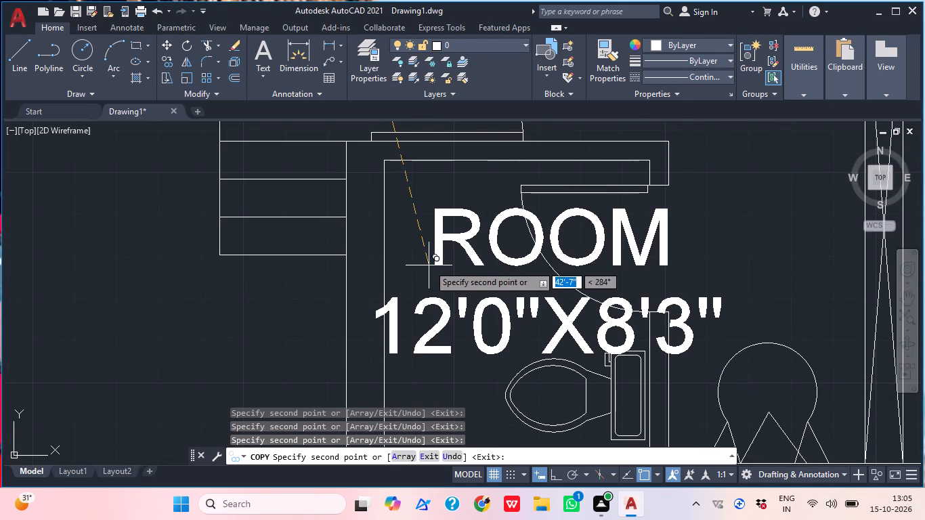
{"action": "left_click", "coordinate": [441, 269]}
Copy the label pair into the front sitting room, above the round flower-patterned table.
{"action": "scroll", "coordinate": [480, 228], "scroll_direction": "down", "scroll_amount": 3}
{"action": "middle_click_drag", "start_coordinate": [571, 348], "coordinate": [525, 249]}
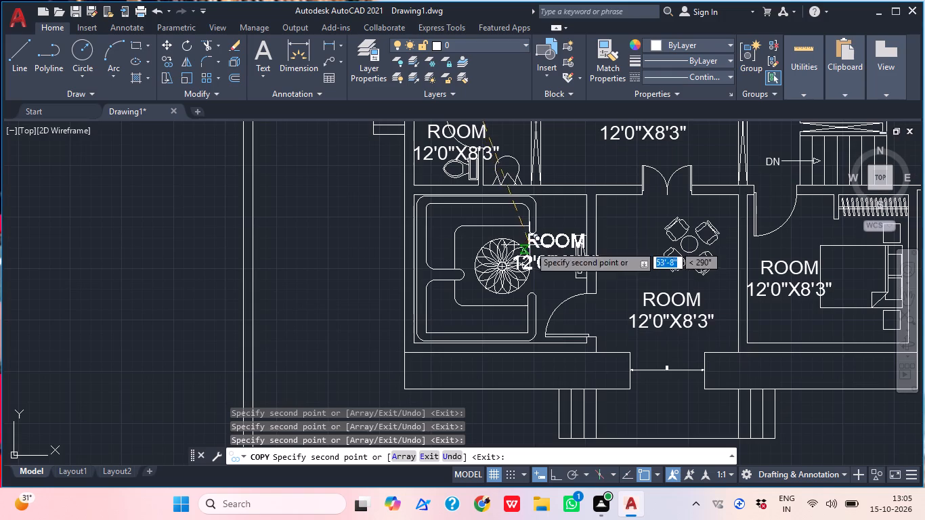
{"action": "scroll", "coordinate": [523, 236], "scroll_direction": "up", "scroll_amount": 1}
{"action": "middle_click_drag", "start_coordinate": [530, 239], "coordinate": [469, 337]}
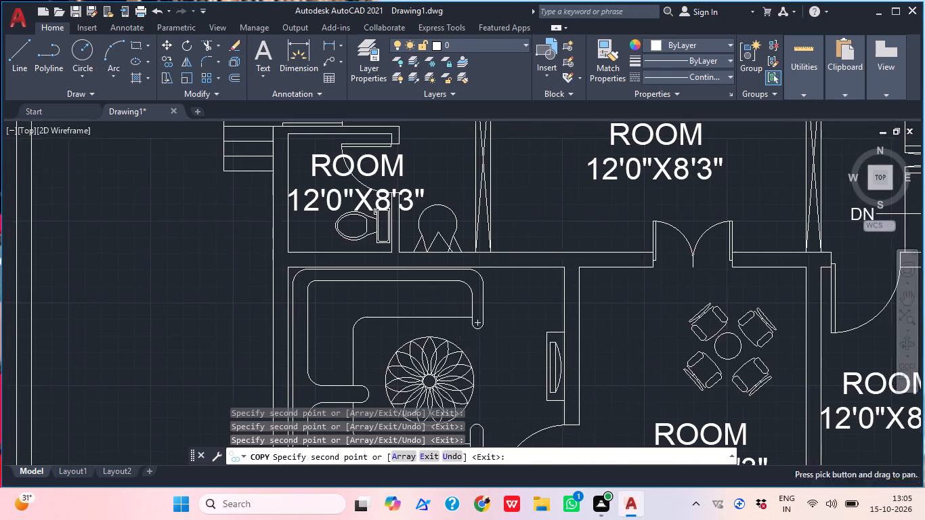
{"action": "middle_click_drag", "start_coordinate": [418, 317], "coordinate": [462, 184]}
{"action": "scroll", "coordinate": [456, 202], "scroll_direction": "up", "scroll_amount": 1}
{"action": "middle_click_drag", "start_coordinate": [444, 208], "coordinate": [416, 341]}
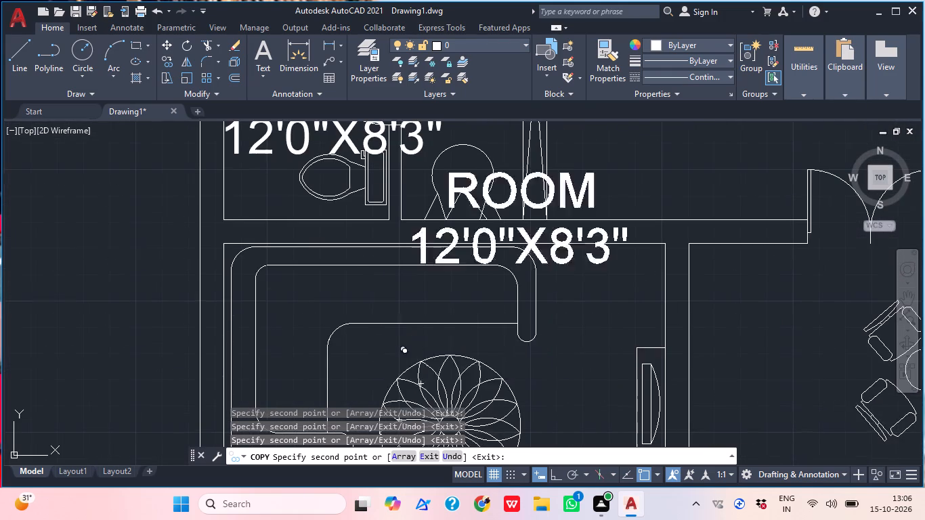
{"action": "left_click", "coordinate": [352, 305]}
Place a last copy of the label pair on the landing between the front entrance steps, and end the copying.
{"action": "middle_click_drag", "start_coordinate": [442, 372], "coordinate": [451, 235]}
{"action": "scroll", "coordinate": [463, 260], "scroll_direction": "down", "scroll_amount": 1}
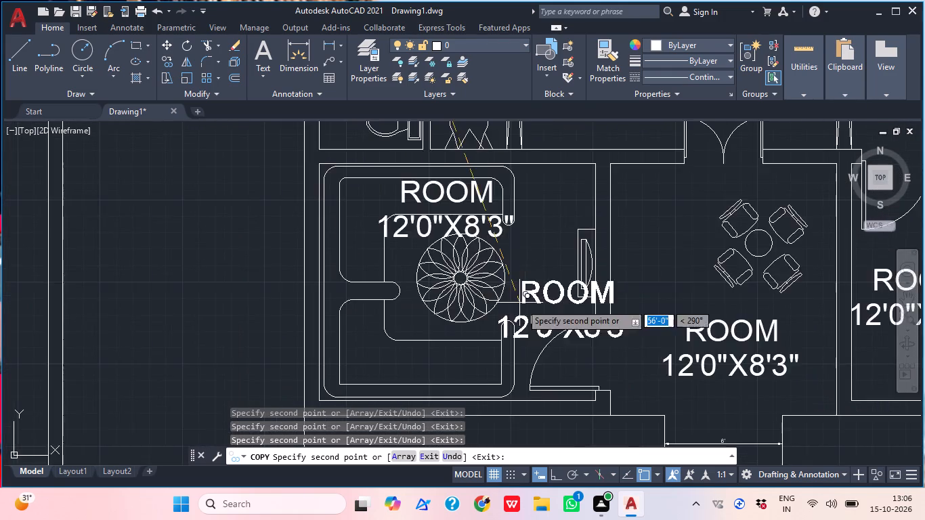
{"action": "middle_click_drag", "start_coordinate": [517, 317], "coordinate": [415, 227]}
{"action": "scroll", "coordinate": [439, 276], "scroll_direction": "down", "scroll_amount": 2}
{"action": "middle_click_drag", "start_coordinate": [523, 281], "coordinate": [477, 350]}
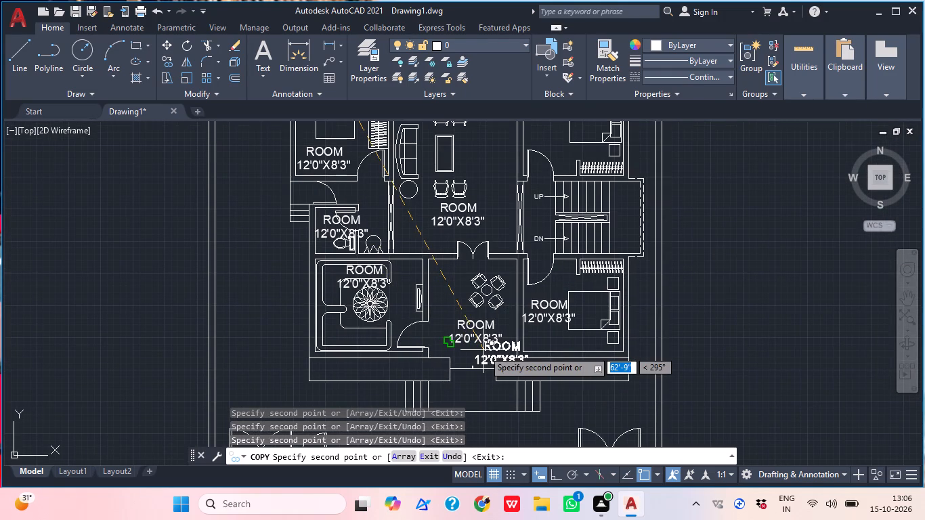
{"action": "middle_click_drag", "start_coordinate": [544, 360], "coordinate": [568, 299]}
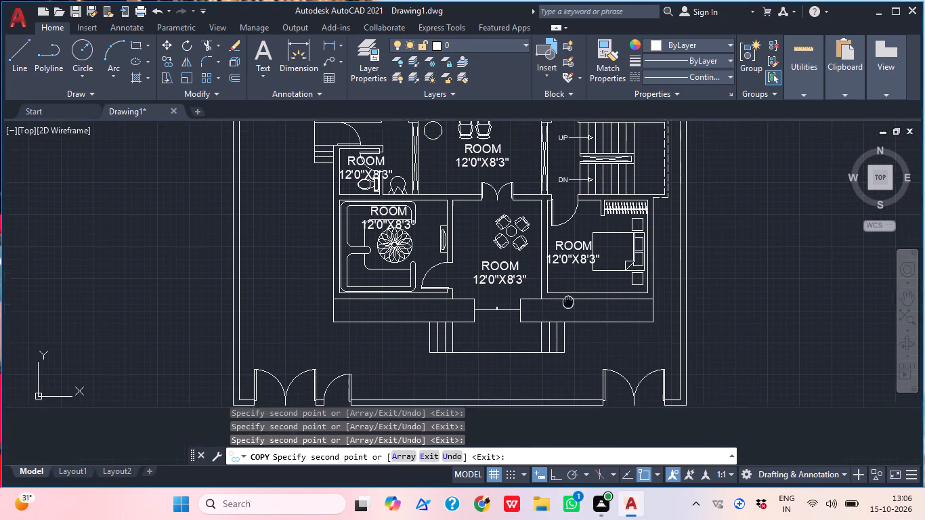
{"action": "middle_click_drag", "start_coordinate": [568, 299], "coordinate": [568, 288]}
{"action": "scroll", "coordinate": [498, 330], "scroll_direction": "up", "scroll_amount": 2}
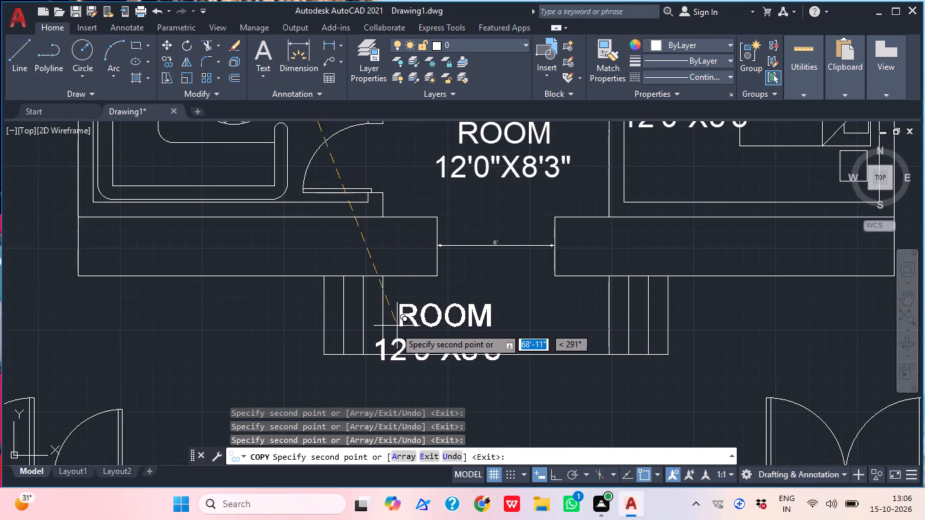
{"action": "left_click", "coordinate": [393, 324]}
{"action": "scroll", "coordinate": [479, 296], "scroll_direction": "down", "scroll_amount": 2}
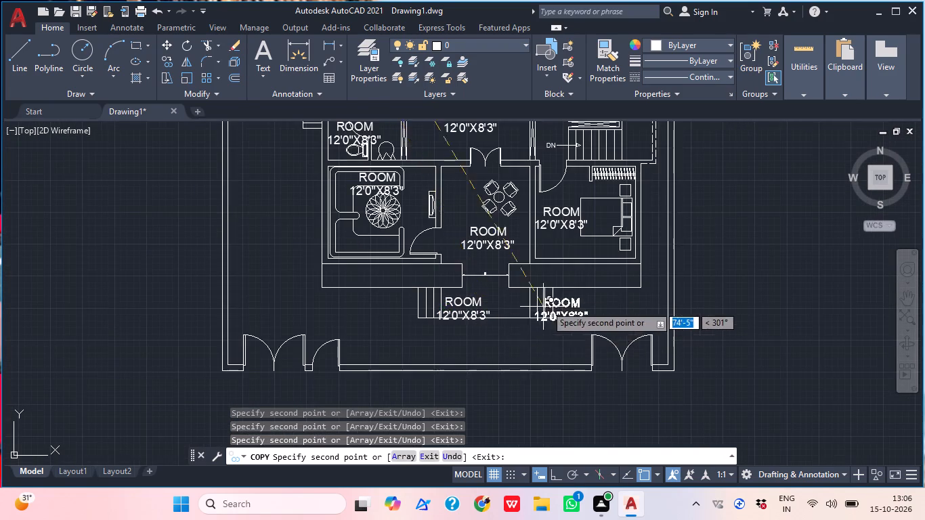
{"action": "middle_click_drag", "start_coordinate": [546, 305], "coordinate": [489, 373]}
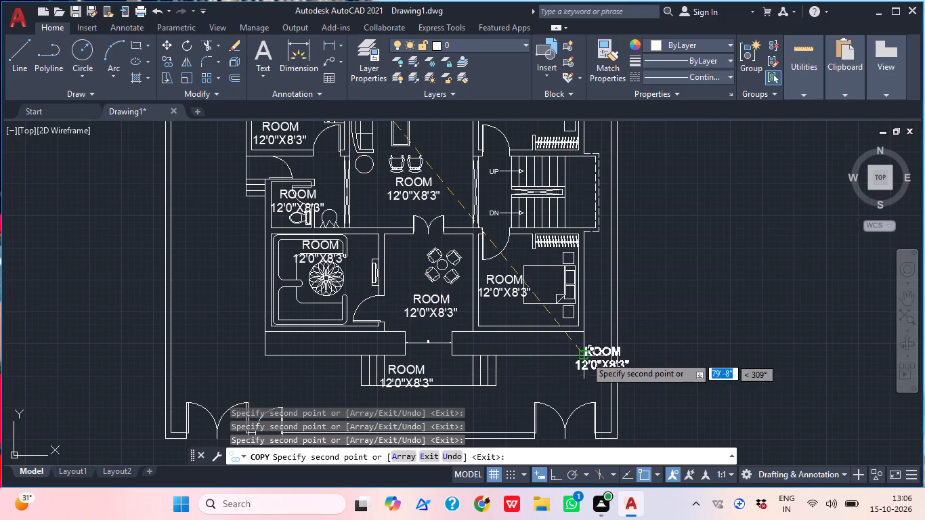
{"action": "scroll", "coordinate": [579, 358], "scroll_direction": "down", "scroll_amount": 1}
{"action": "middle_click_drag", "start_coordinate": [511, 259], "coordinate": [480, 355]}
{"action": "middle_click_drag", "start_coordinate": [507, 271], "coordinate": [494, 365]}
{"action": "key", "text": "Escape"}
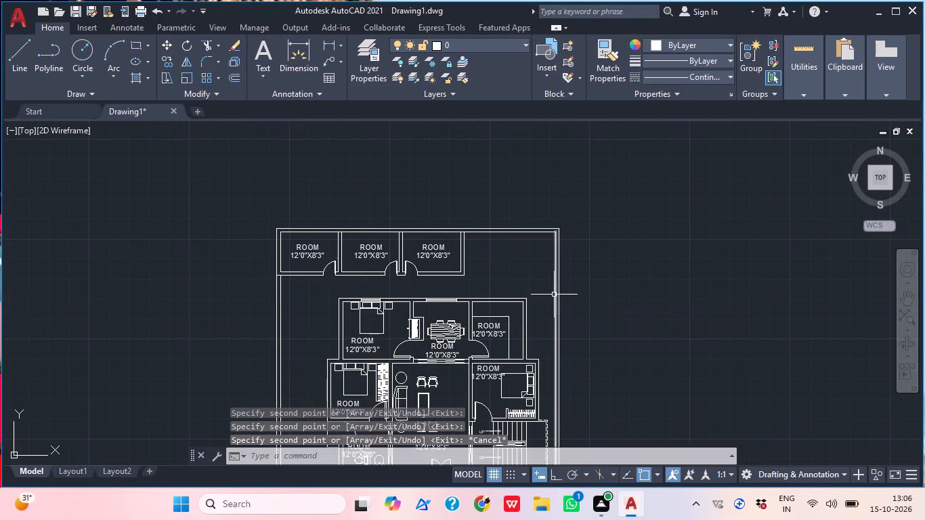
Insert the recent Vehicles - Imperial sports car block in the empty area above the floor plan.
{"action": "key", "text": "i"}
{"action": "key", "text": "space"}
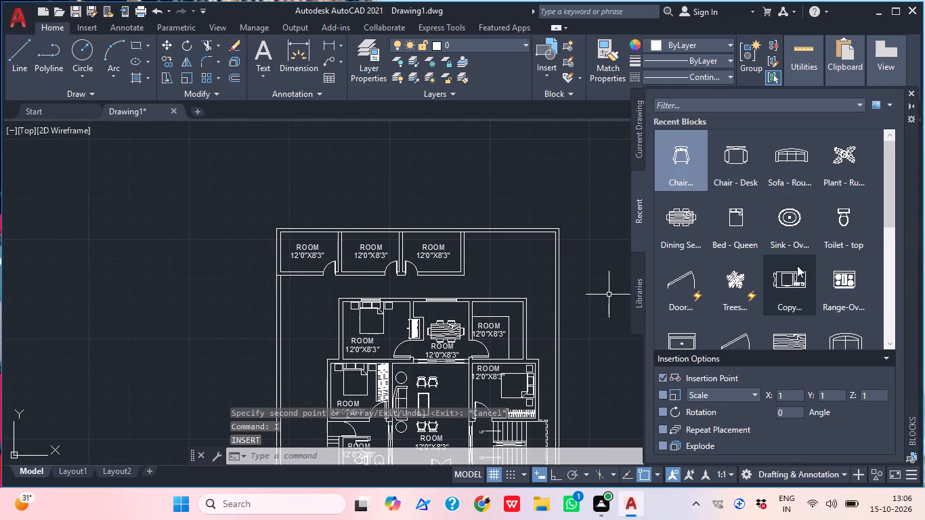
{"action": "scroll", "coordinate": [800, 248], "scroll_direction": "down", "scroll_amount": 3}
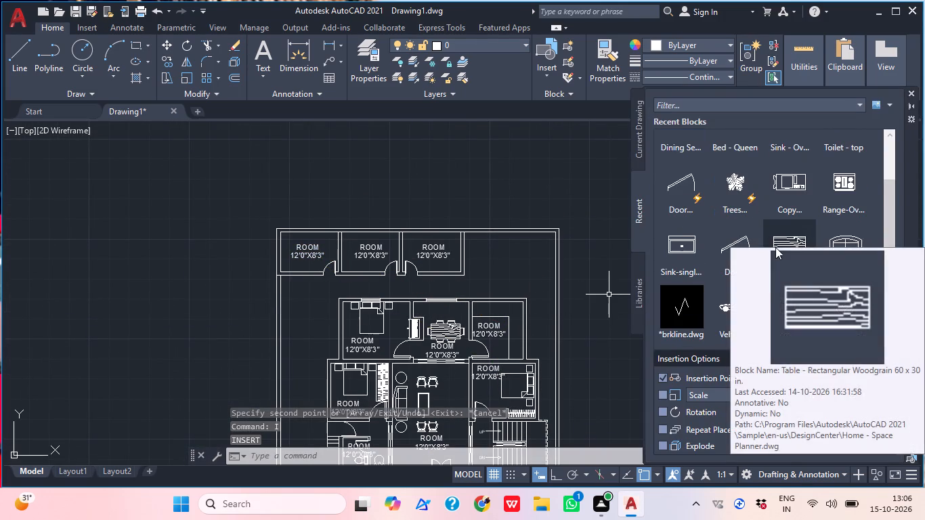
{"action": "scroll", "coordinate": [788, 237], "scroll_direction": "up", "scroll_amount": 5}
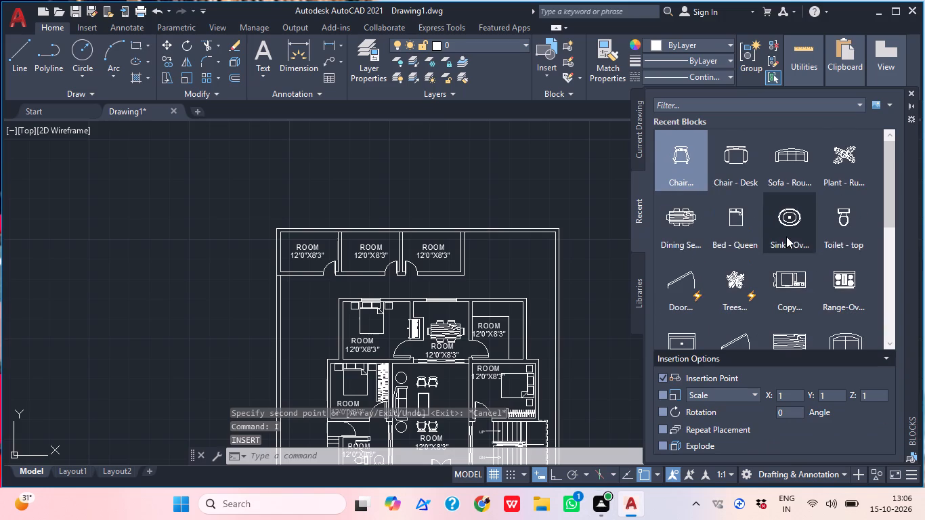
{"action": "scroll", "coordinate": [737, 187], "scroll_direction": "up", "scroll_amount": 3}
{"action": "scroll", "coordinate": [744, 189], "scroll_direction": "down", "scroll_amount": 5}
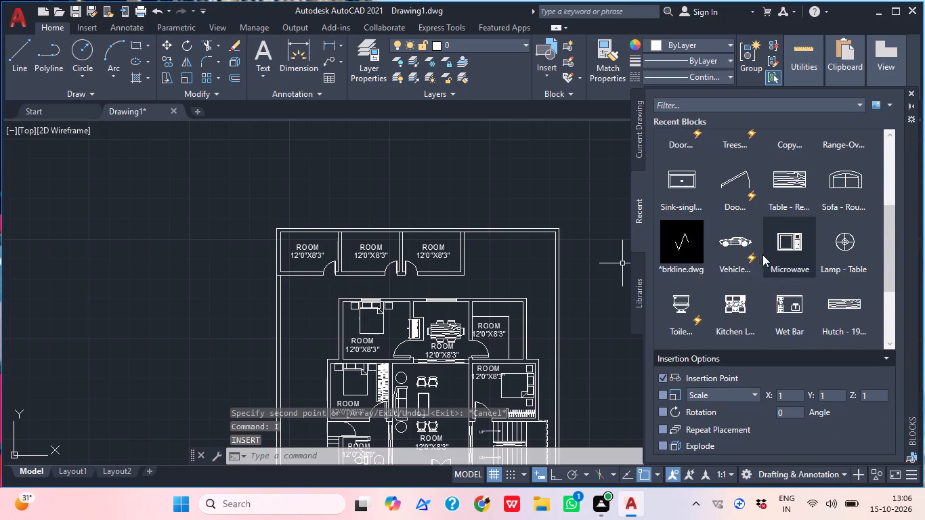
{"action": "left_click_drag", "start_coordinate": [741, 233], "coordinate": [391, 173]}
{"action": "left_click", "coordinate": [911, 92]}
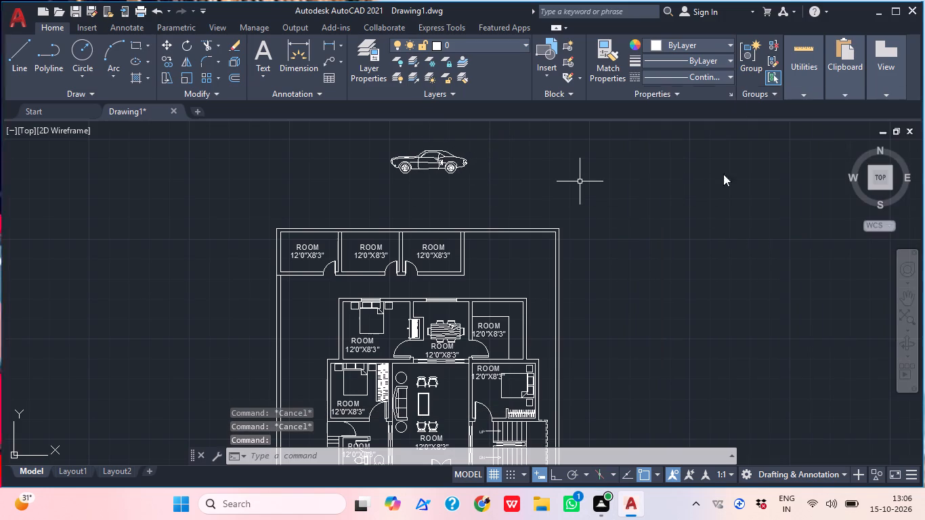
Rotate the sports car block to 270° with Ortho on, about a base point beside the car.
{"action": "middle_click_drag", "start_coordinate": [459, 223], "coordinate": [498, 243]}
{"action": "left_click", "coordinate": [504, 195]}
{"action": "left_click", "coordinate": [412, 153]}
{"action": "middle_click_drag", "start_coordinate": [623, 188], "coordinate": [600, 271]}
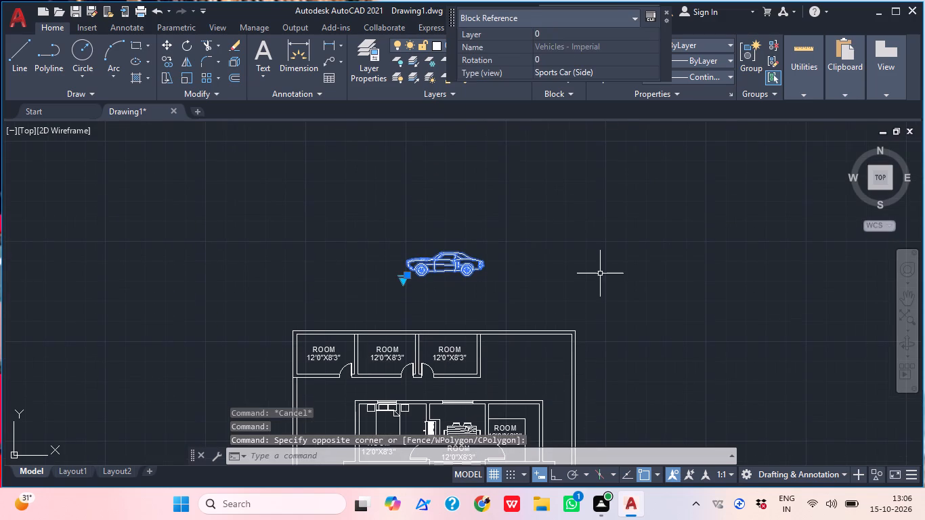
{"action": "type", "text": "RO"}
{"action": "key", "text": "space"}
{"action": "left_click", "coordinate": [534, 281]}
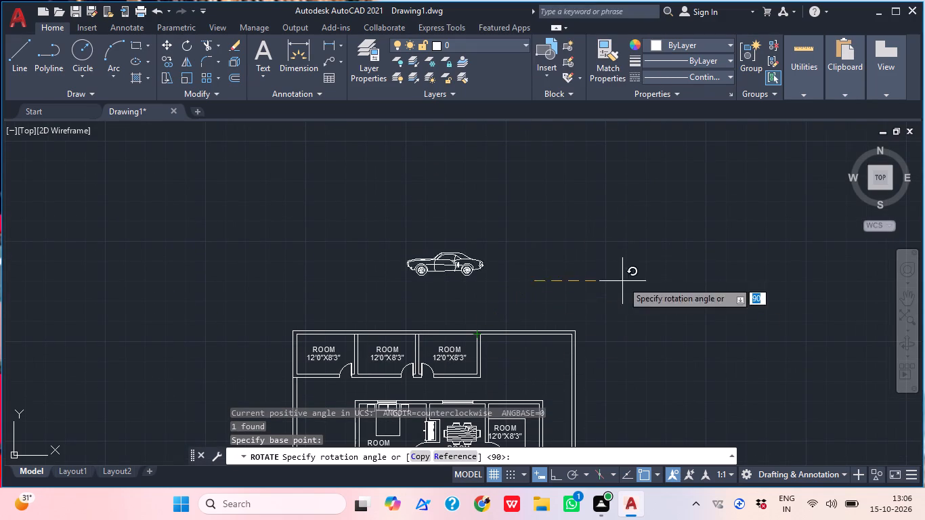
{"action": "left_click", "coordinate": [560, 472]}
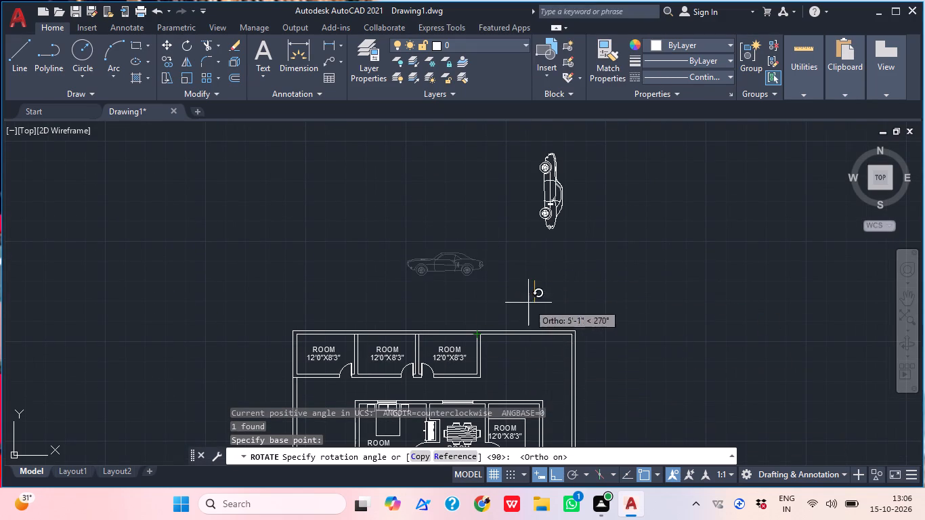
{"action": "left_click", "coordinate": [526, 295]}
Switch the rotated vehicle block to the Sports Car (Top) view.
{"action": "middle_click_drag", "start_coordinate": [618, 233], "coordinate": [621, 344]}
{"action": "left_click", "coordinate": [563, 313]}
{"action": "scroll", "coordinate": [545, 227], "scroll_direction": "up", "scroll_amount": 2}
{"action": "left_click", "coordinate": [528, 316]}
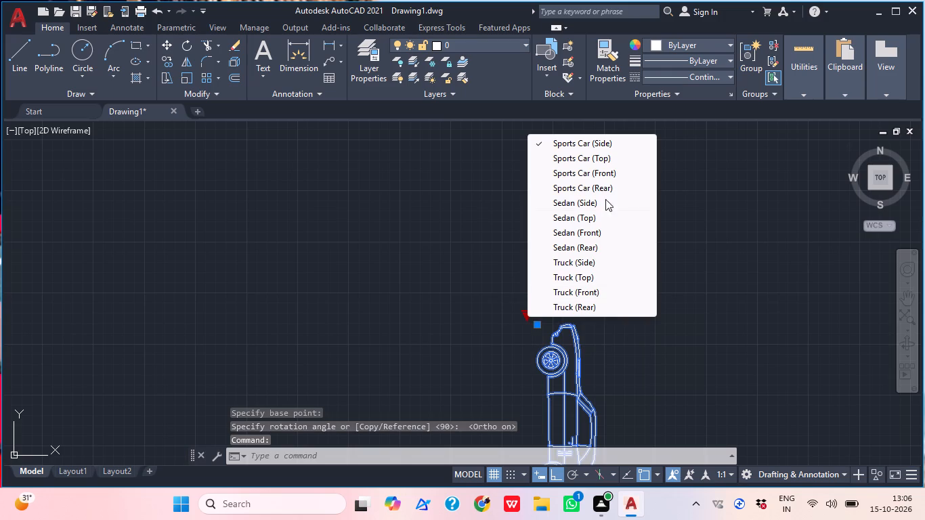
{"action": "left_click", "coordinate": [594, 152]}
{"action": "scroll", "coordinate": [604, 205], "scroll_direction": "down", "scroll_amount": 3}
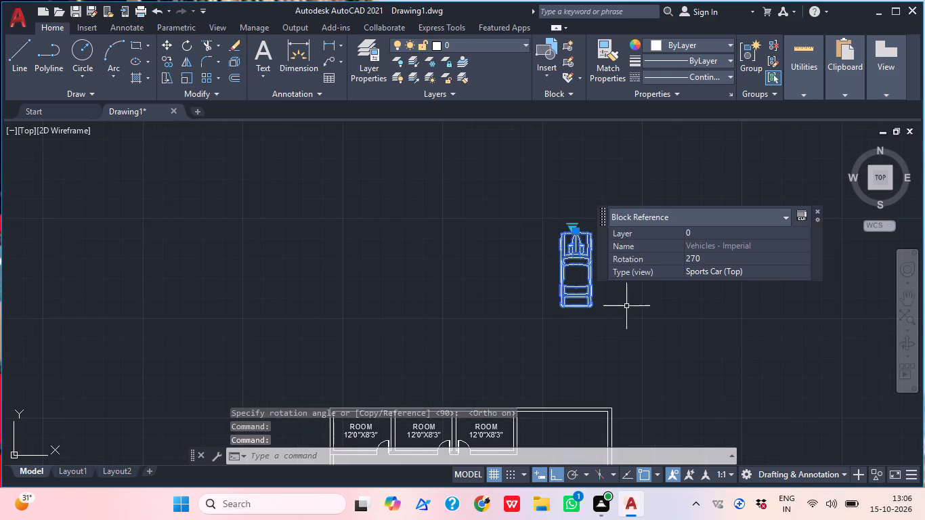
{"action": "middle_click_drag", "start_coordinate": [612, 326], "coordinate": [544, 343]}
{"action": "key", "text": "Escape"}
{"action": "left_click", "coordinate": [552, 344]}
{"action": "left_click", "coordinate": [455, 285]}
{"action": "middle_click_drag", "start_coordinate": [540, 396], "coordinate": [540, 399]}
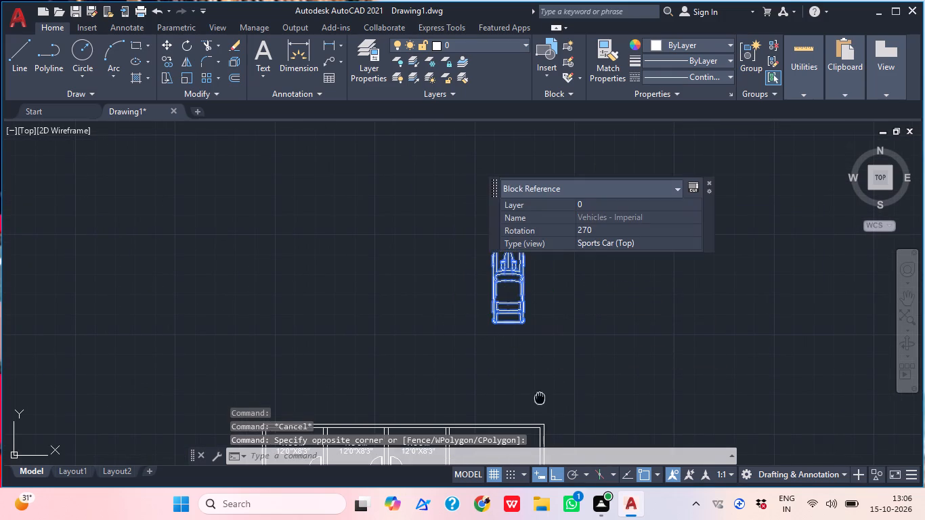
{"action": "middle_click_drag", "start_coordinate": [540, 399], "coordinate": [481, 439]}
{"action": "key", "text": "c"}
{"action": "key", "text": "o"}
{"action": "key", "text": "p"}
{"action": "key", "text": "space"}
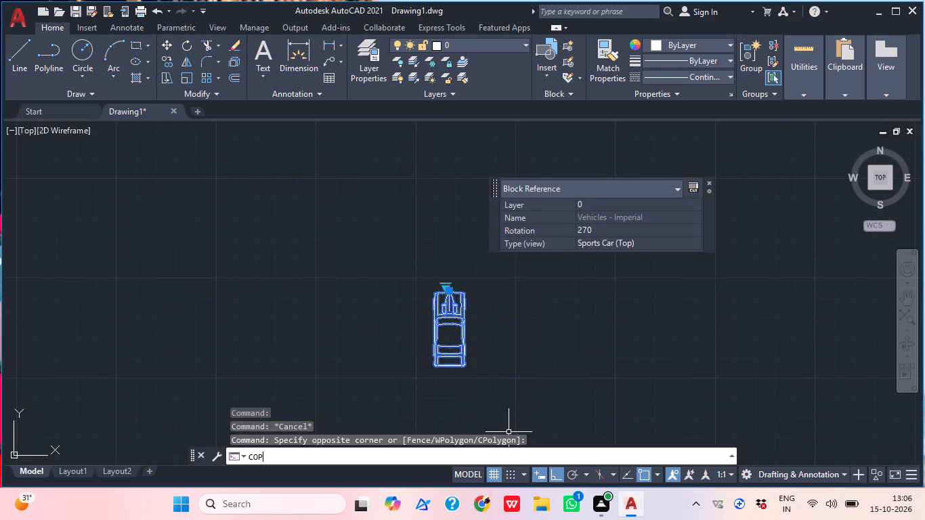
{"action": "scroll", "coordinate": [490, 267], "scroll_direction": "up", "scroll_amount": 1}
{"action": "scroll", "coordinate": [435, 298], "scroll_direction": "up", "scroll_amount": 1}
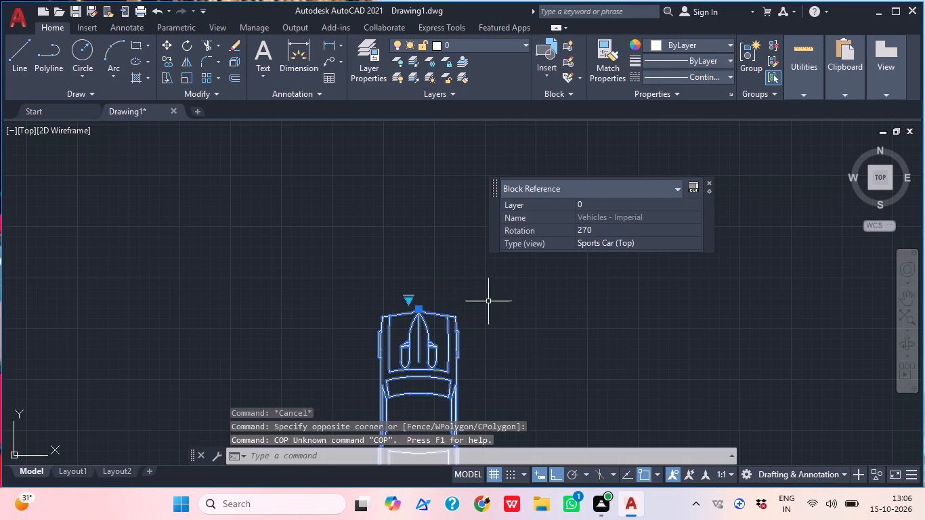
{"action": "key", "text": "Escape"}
Copy the top-view sports car from its front tip, with Ortho off, into the side strip beside the middle-left bedroom.
{"action": "left_click_drag", "start_coordinate": [504, 349], "coordinate": [497, 352]}
{"action": "left_click", "coordinate": [289, 325]}
{"action": "key", "text": "c"}
{"action": "key", "text": "o"}
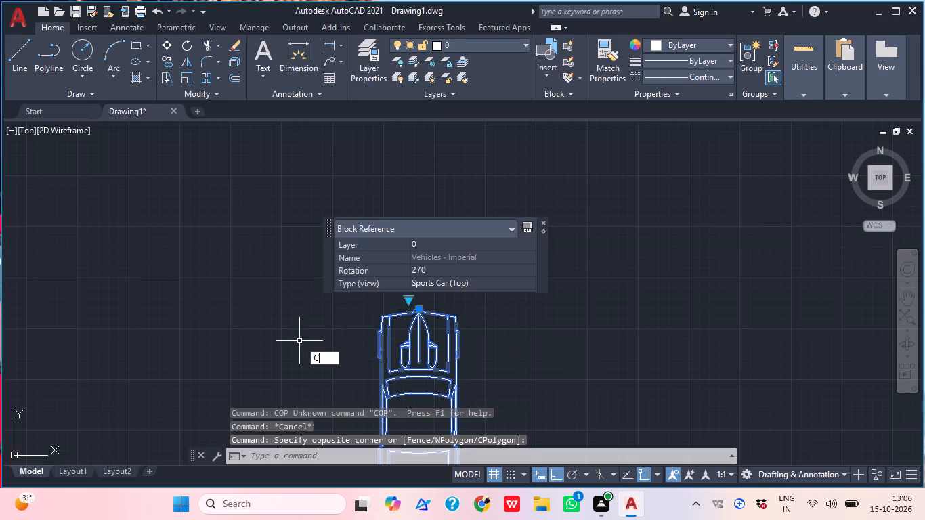
{"action": "type", "text": "P"}
{"action": "key", "text": "space"}
{"action": "left_click", "coordinate": [418, 306]}
{"action": "scroll", "coordinate": [515, 182], "scroll_direction": "down", "scroll_amount": 3}
{"action": "middle_click_drag", "start_coordinate": [404, 368], "coordinate": [422, 345]}
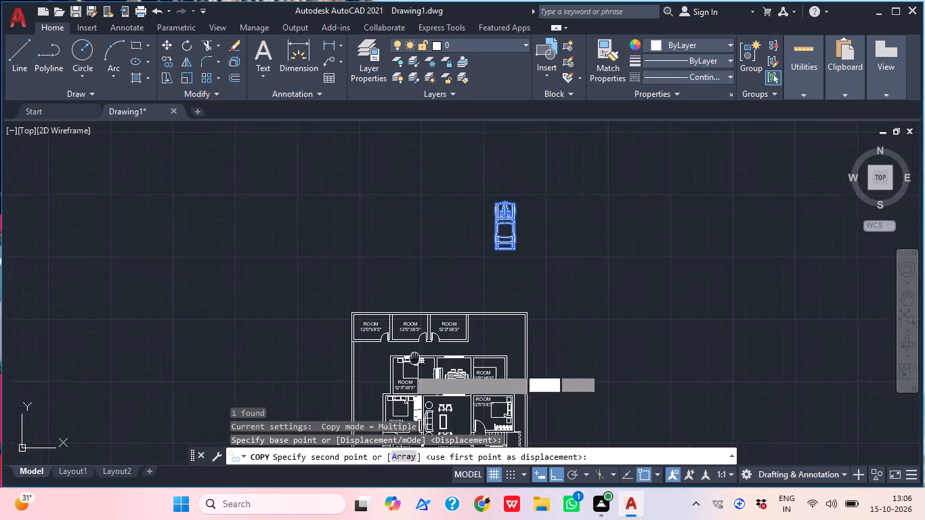
{"action": "middle_click_drag", "start_coordinate": [422, 345], "coordinate": [519, 144]}
{"action": "left_click", "coordinate": [555, 481]}
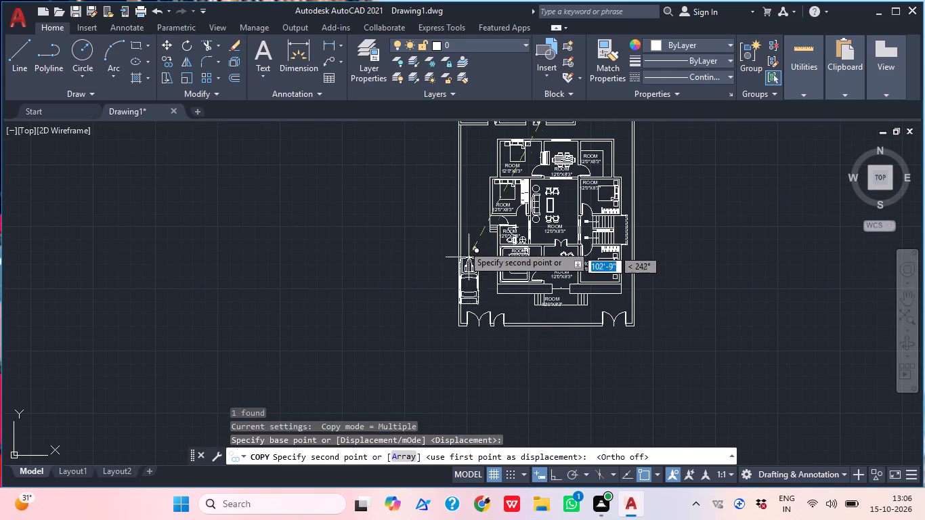
{"action": "scroll", "coordinate": [453, 229], "scroll_direction": "up", "scroll_amount": 1}
{"action": "middle_click_drag", "start_coordinate": [480, 227], "coordinate": [472, 297]}
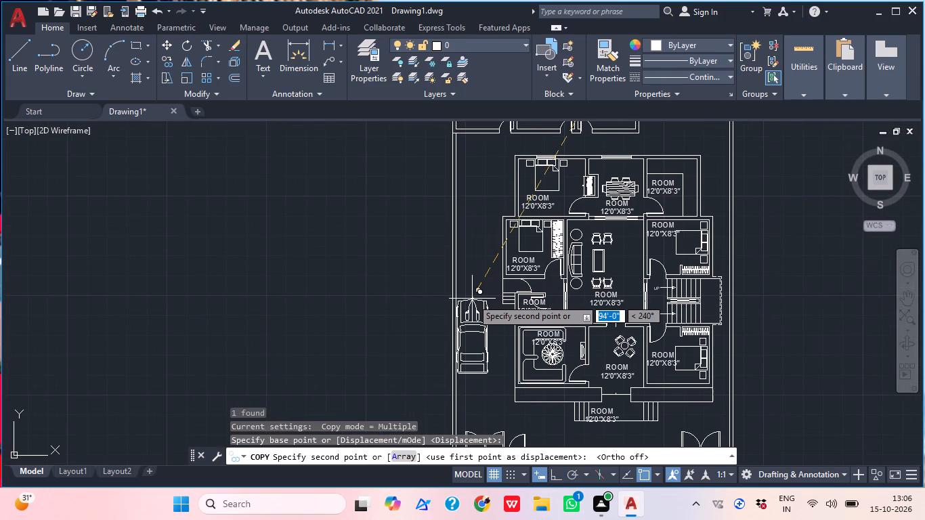
{"action": "scroll", "coordinate": [497, 225], "scroll_direction": "up", "scroll_amount": 2}
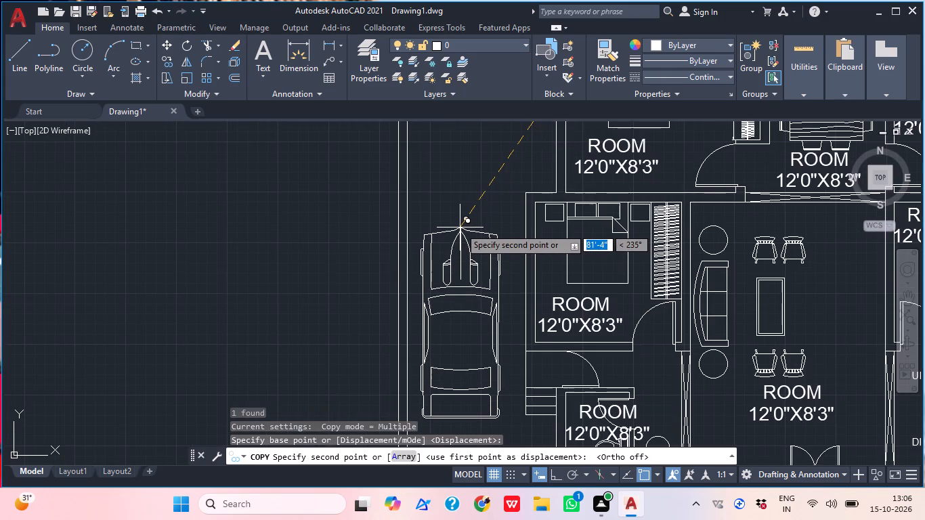
{"action": "left_click", "coordinate": [461, 223]}
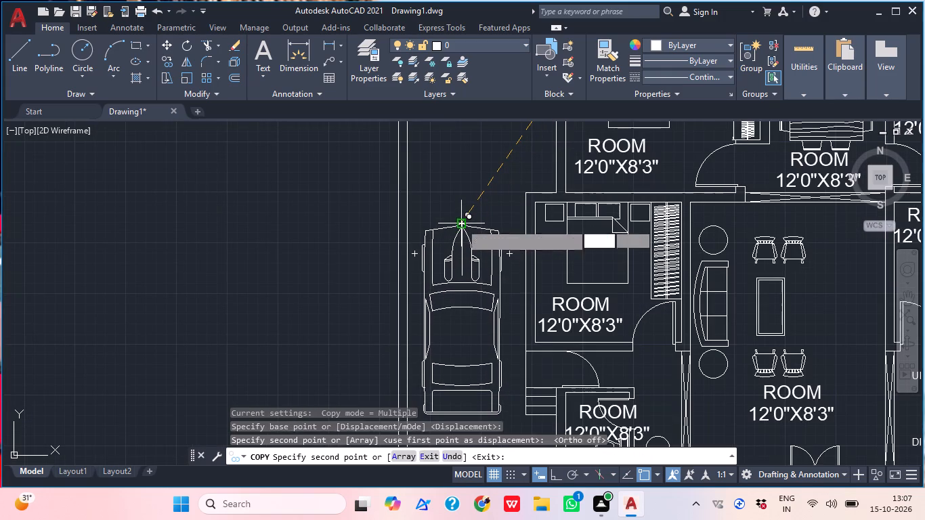
Place a second copy of the car in the side strip directly below the first one, and end the copying.
{"action": "middle_click_drag", "start_coordinate": [471, 311], "coordinate": [473, 135]}
{"action": "middle_click_drag", "start_coordinate": [452, 293], "coordinate": [470, 251]}
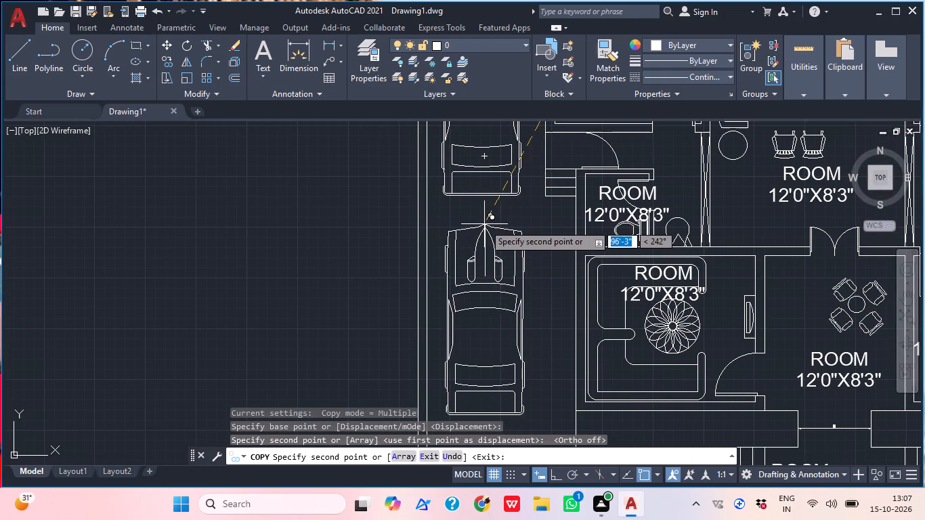
{"action": "middle_click_drag", "start_coordinate": [481, 224], "coordinate": [490, 167]}
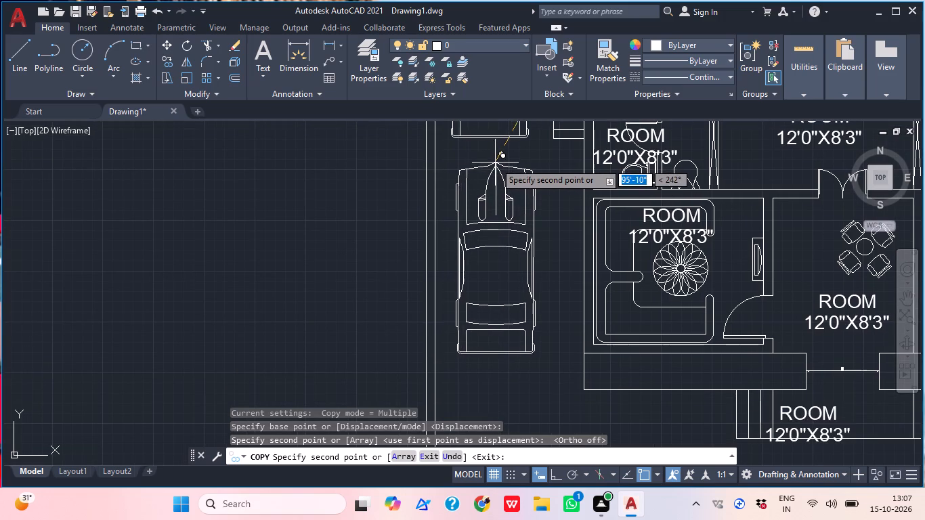
{"action": "left_click", "coordinate": [490, 162]}
{"action": "key", "text": "grave"}
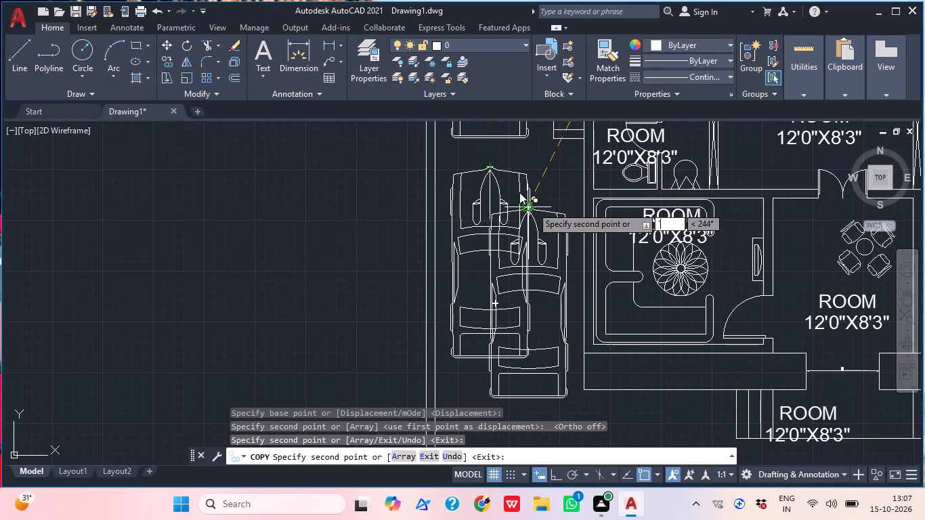
{"action": "key", "text": "Escape"}
Switch the lower car in the side strip to the Sedan (Top) view and deselect it.
{"action": "left_click", "coordinate": [528, 190]}
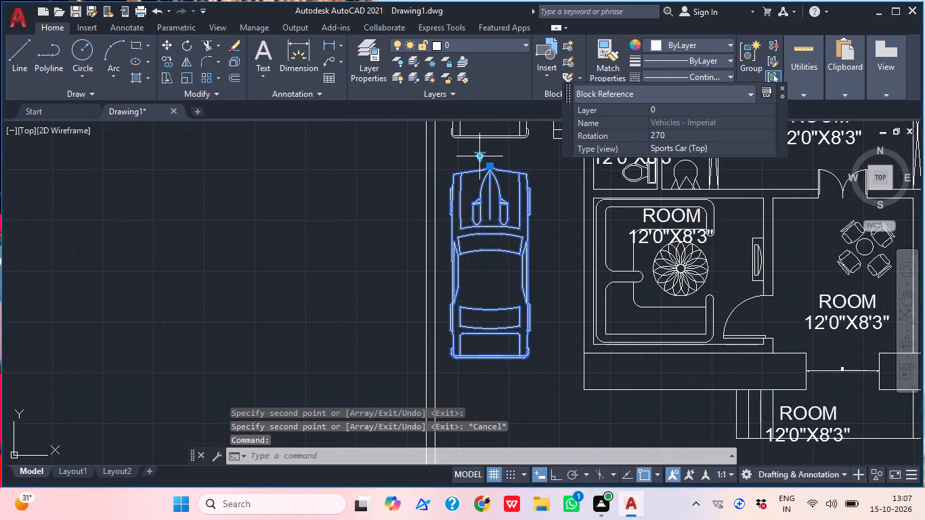
{"action": "left_click", "coordinate": [479, 158]}
{"action": "left_click", "coordinate": [530, 244]}
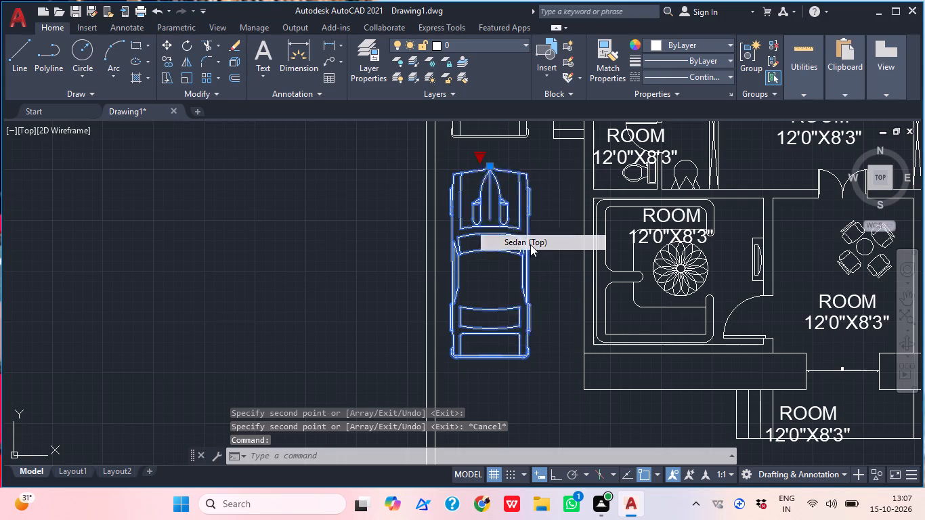
{"action": "scroll", "coordinate": [521, 268], "scroll_direction": "down", "scroll_amount": 2}
{"action": "key", "text": "Escape"}
{"action": "middle_click_drag", "start_coordinate": [537, 301], "coordinate": [493, 310]}
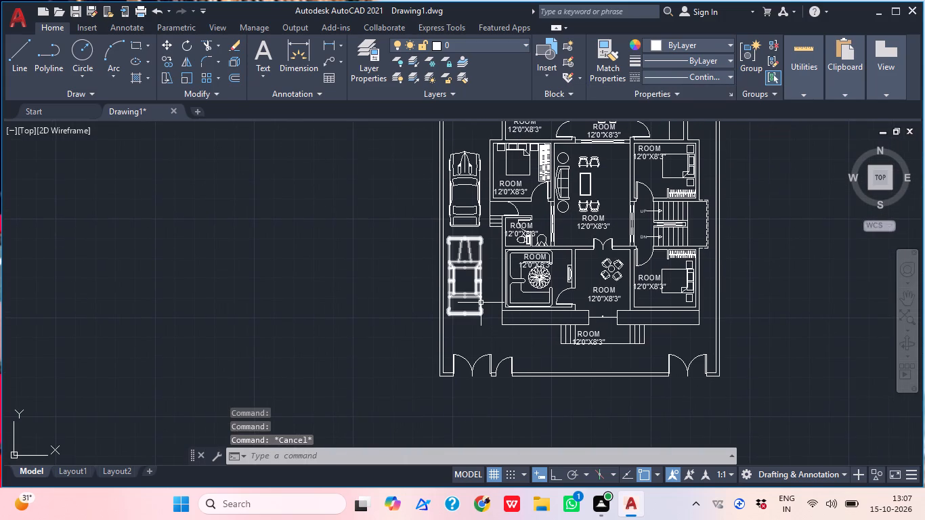
Change the ROOM text below the bed in the house's upper-left room to BED ROOM.
{"action": "middle_click_drag", "start_coordinate": [708, 261], "coordinate": [521, 326]}
{"action": "middle_click_drag", "start_coordinate": [644, 289], "coordinate": [643, 339]}
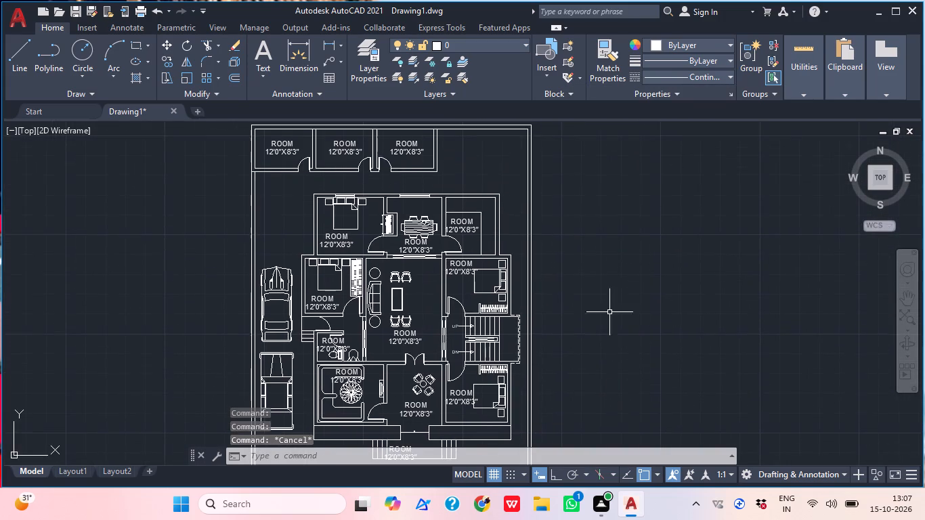
{"action": "middle_click_drag", "start_coordinate": [390, 263], "coordinate": [429, 363]}
{"action": "scroll", "coordinate": [291, 237], "scroll_direction": "up", "scroll_amount": 2}
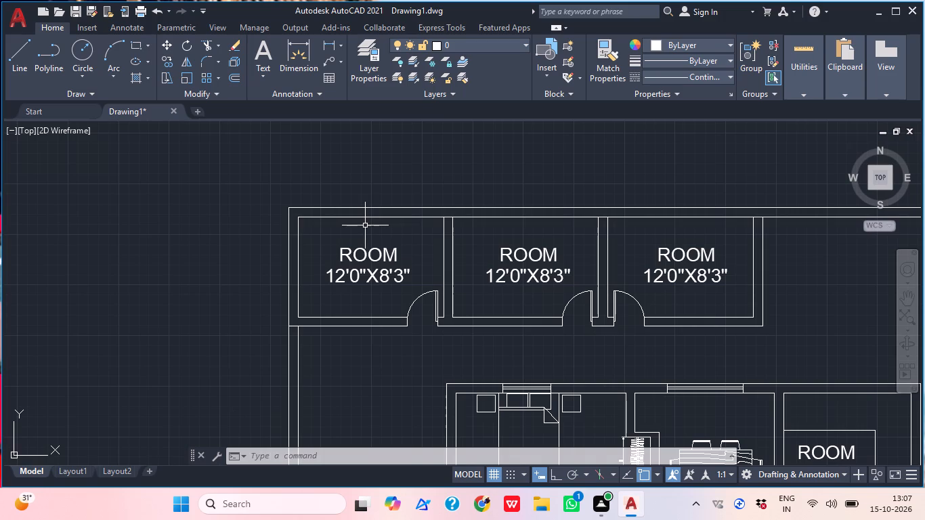
{"action": "middle_click_drag", "start_coordinate": [381, 310], "coordinate": [379, 309]}
{"action": "middle_click_drag", "start_coordinate": [379, 309], "coordinate": [361, 265]}
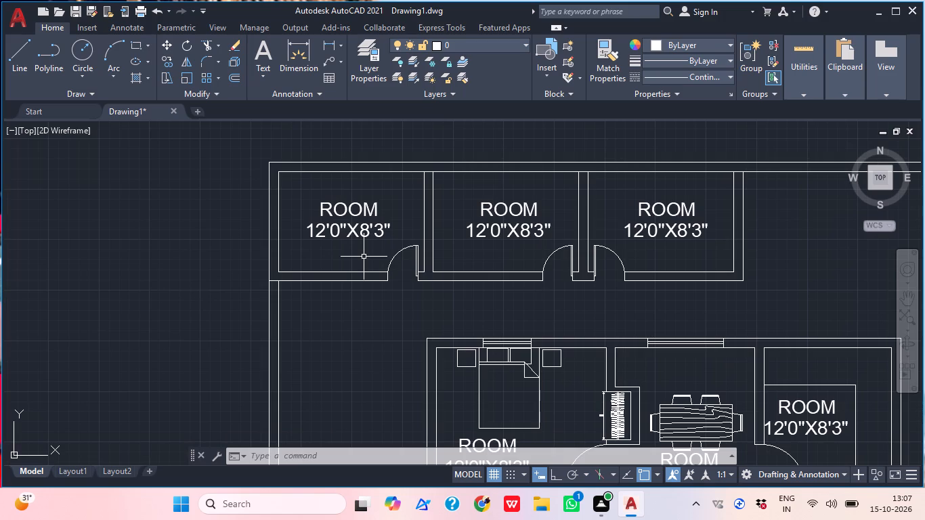
{"action": "middle_click_drag", "start_coordinate": [644, 171], "coordinate": [584, 116]}
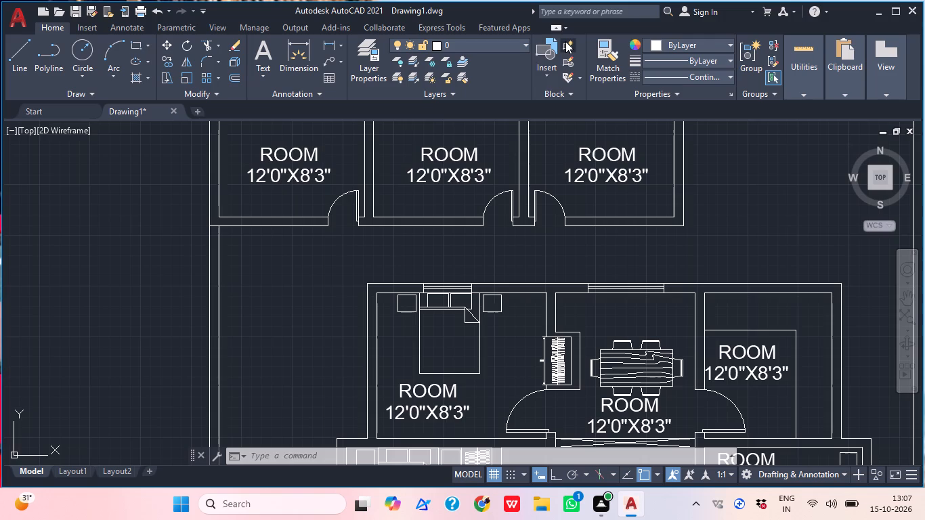
{"action": "middle_click_drag", "start_coordinate": [526, 327], "coordinate": [478, 290]}
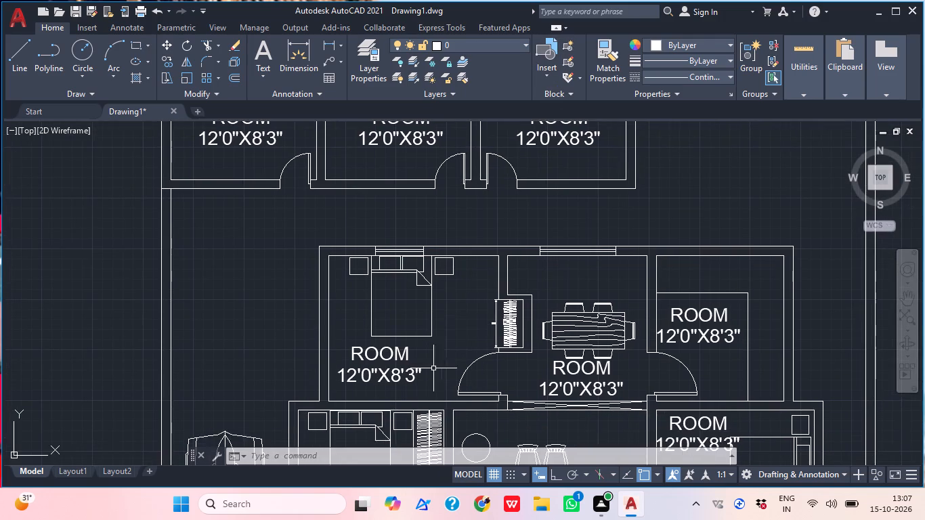
{"action": "scroll", "coordinate": [433, 376], "scroll_direction": "up", "scroll_amount": 1}
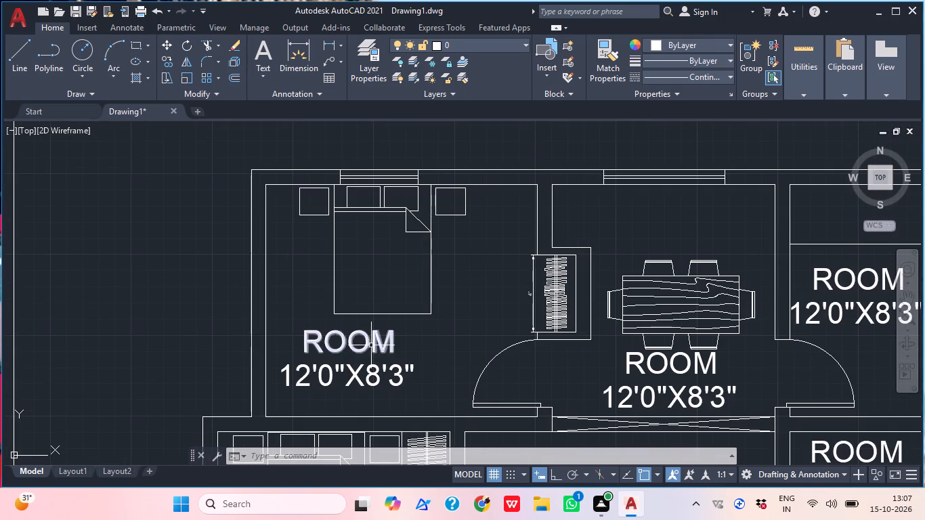
{"action": "double_click", "coordinate": [309, 332]}
{"action": "type", "text": "BED ROOM"}
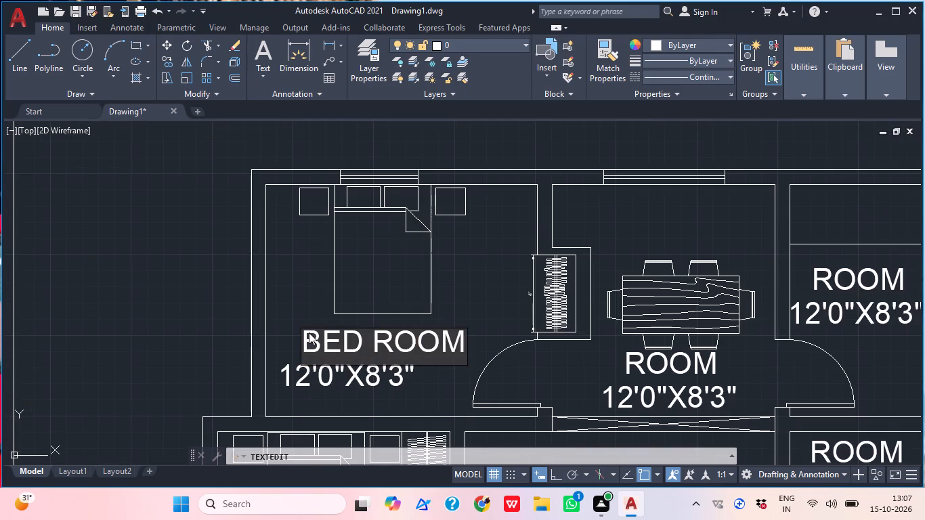
{"action": "left_click", "coordinate": [433, 405]}
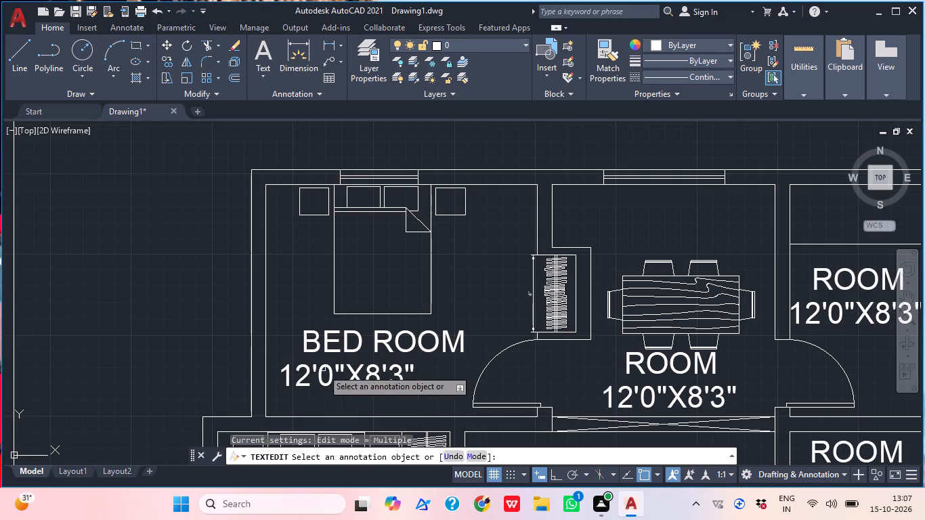
Set the size text under the BED ROOM label to 12'0"X12'0".
{"action": "left_click", "coordinate": [304, 369]}
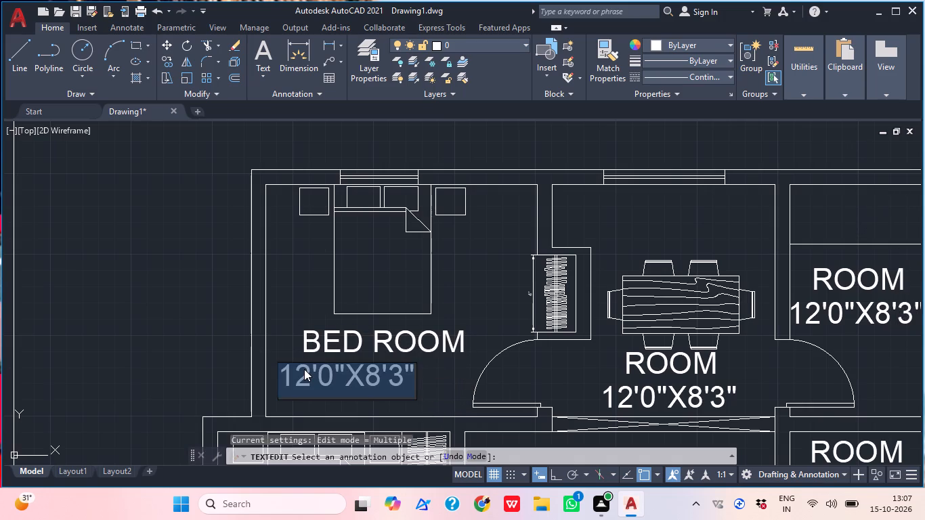
{"action": "type", "text": "12'0\"X"}
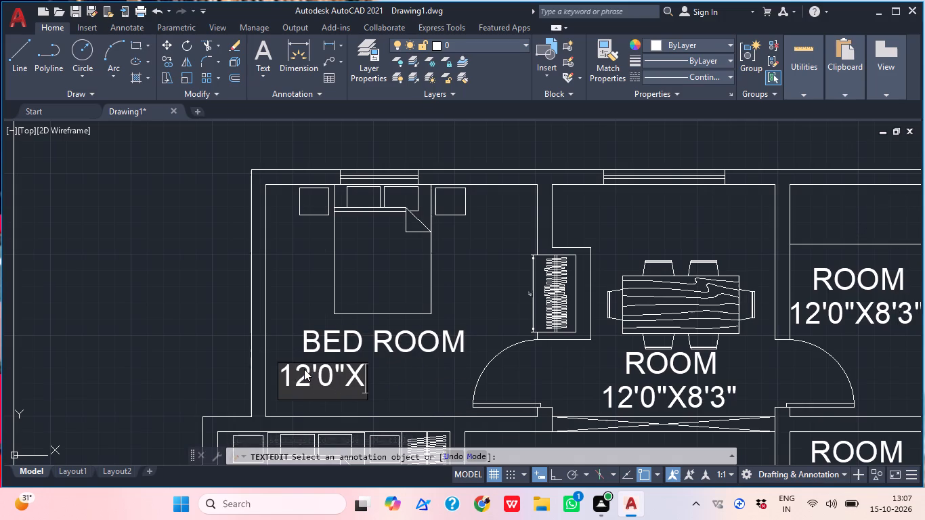
{"action": "key", "text": "x"}
{"action": "key", "text": "BackSpace"}
{"action": "type", "text": "12"}
{"action": "key", "text": "apostrophe"}
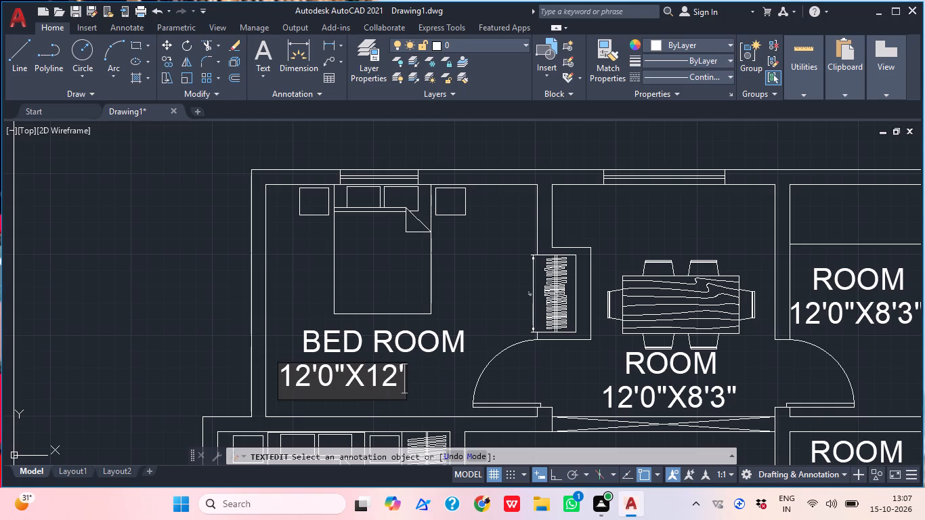
{"action": "type", "text": "0\""}
{"action": "key", "text": "Return"}
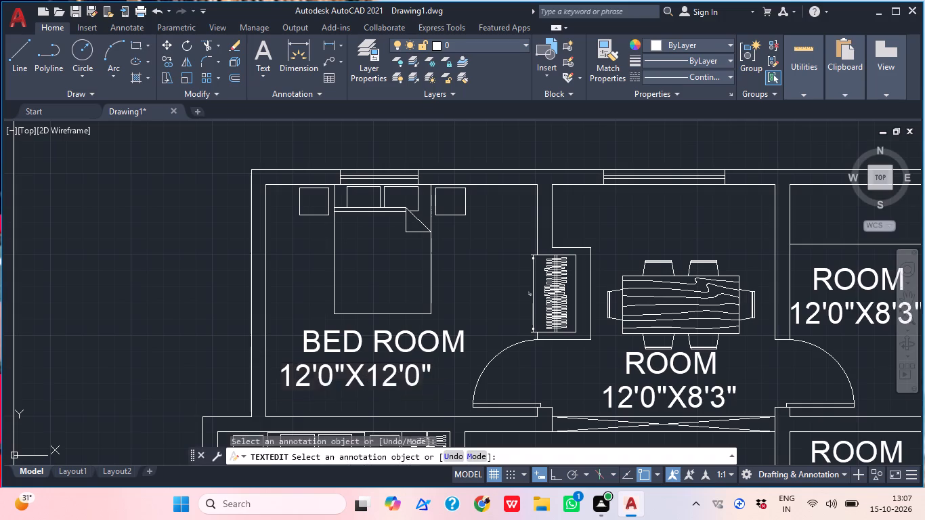
Relabel the room with the dining table as DINING, with the size text 11'6"X12'0".
{"action": "left_click", "coordinate": [635, 362]}
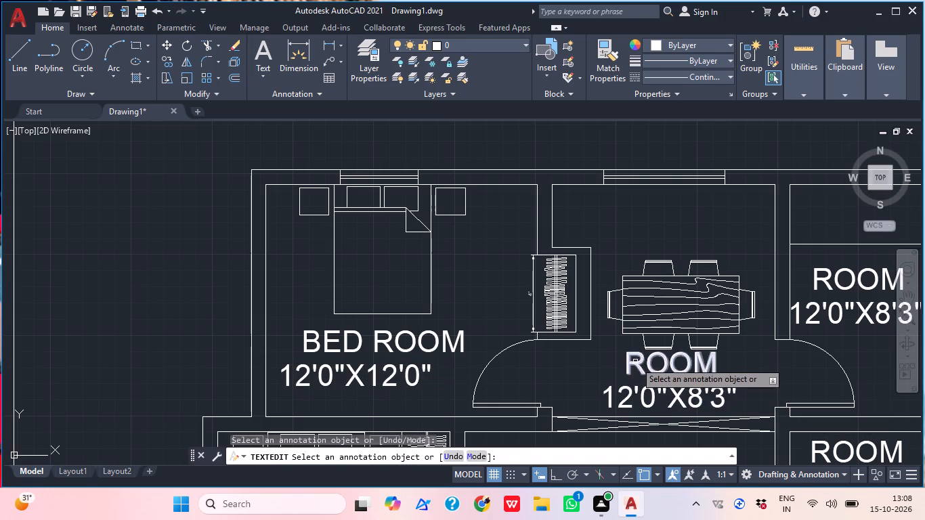
{"action": "type", "text": "DINI"}
{"action": "key", "text": "g"}
{"action": "key", "text": "BackSpace"}
{"action": "type", "text": "NGG"}
{"action": "key", "text": "BackSpace"}
{"action": "middle_click", "coordinate": [735, 406]}
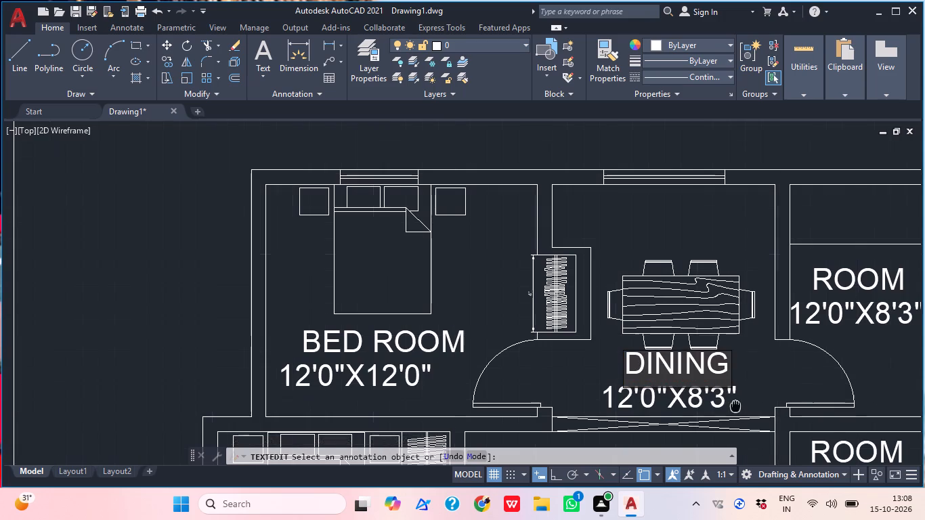
{"action": "left_click", "coordinate": [691, 405]}
{"action": "left_click", "coordinate": [675, 393]}
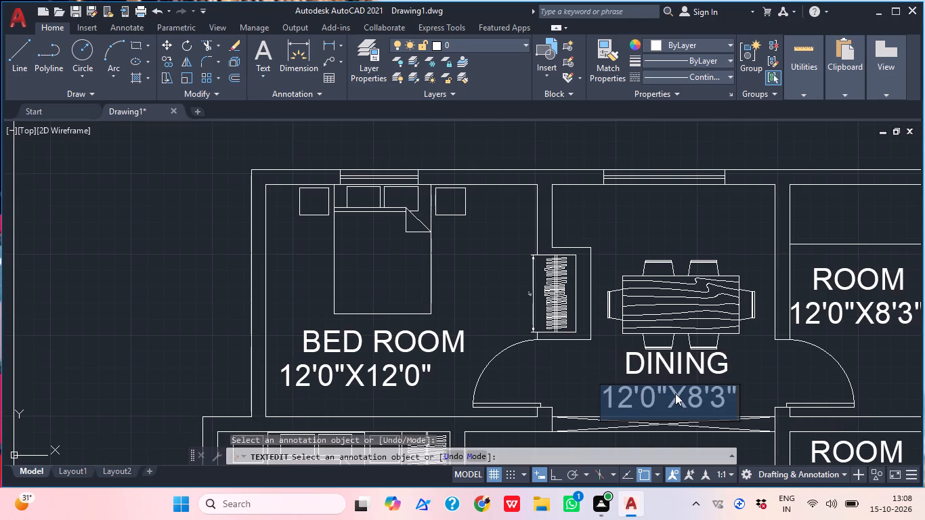
{"action": "type", "text": "11'6\"X"}
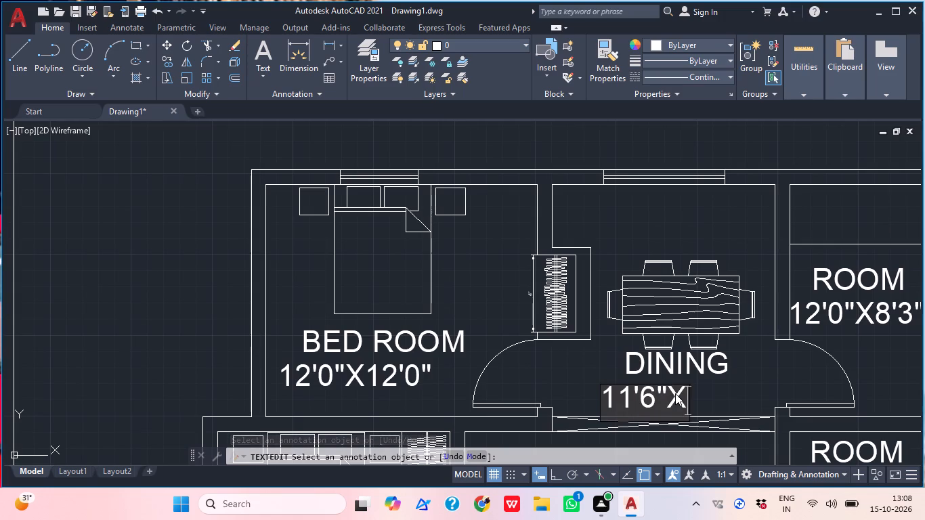
{"action": "type", "text": "12'0\""}
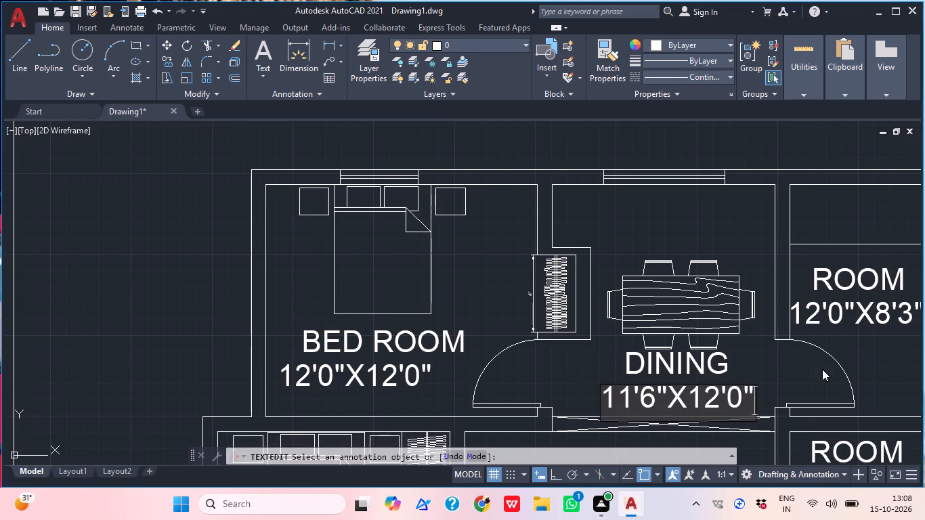
Change the ROOM text in the room on the other side of the dining room from the BED ROOM to KITCHEN.
{"action": "middle_click_drag", "start_coordinate": [801, 371], "coordinate": [616, 347]}
{"action": "left_click", "coordinate": [642, 283]}
{"action": "left_click", "coordinate": [655, 241]}
{"action": "left_click", "coordinate": [650, 249]}
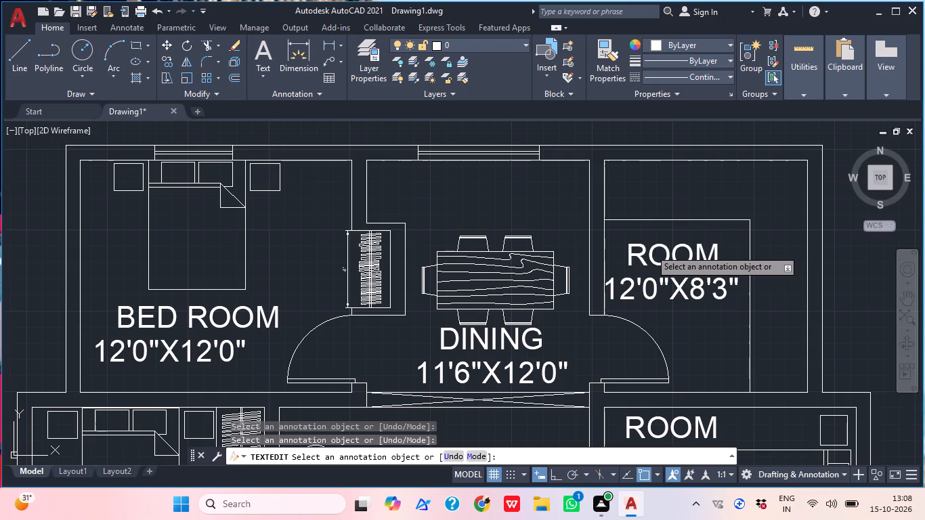
{"action": "type", "text": "KITCHEN"}
{"action": "left_click", "coordinate": [754, 316]}
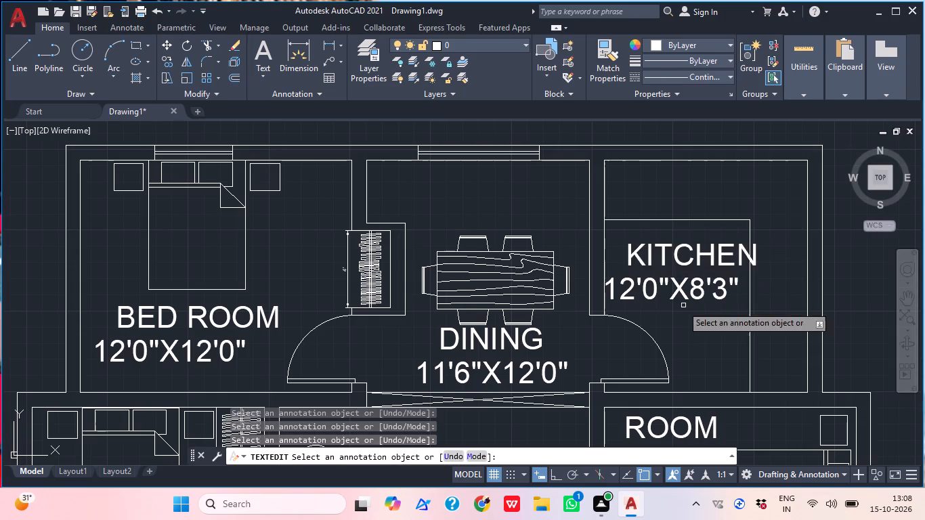
Set the size text under the KITCHEN label to 10'6"X12'0".
{"action": "left_click", "coordinate": [684, 288]}
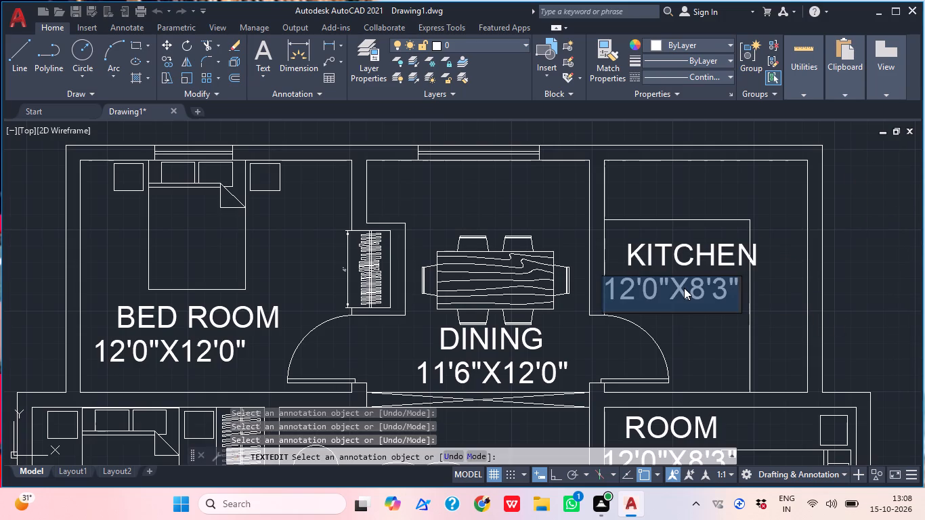
{"action": "type", "text": "10'"}
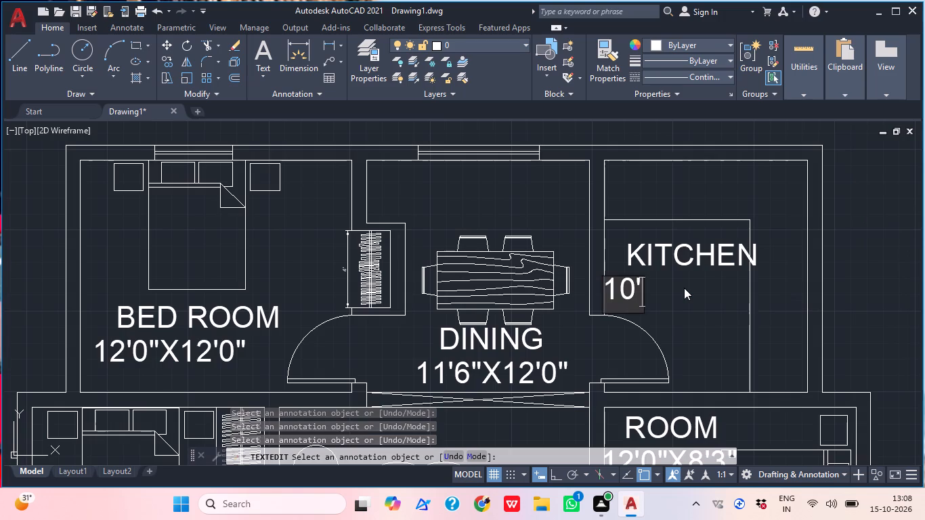
{"action": "type", "text": "6\""}
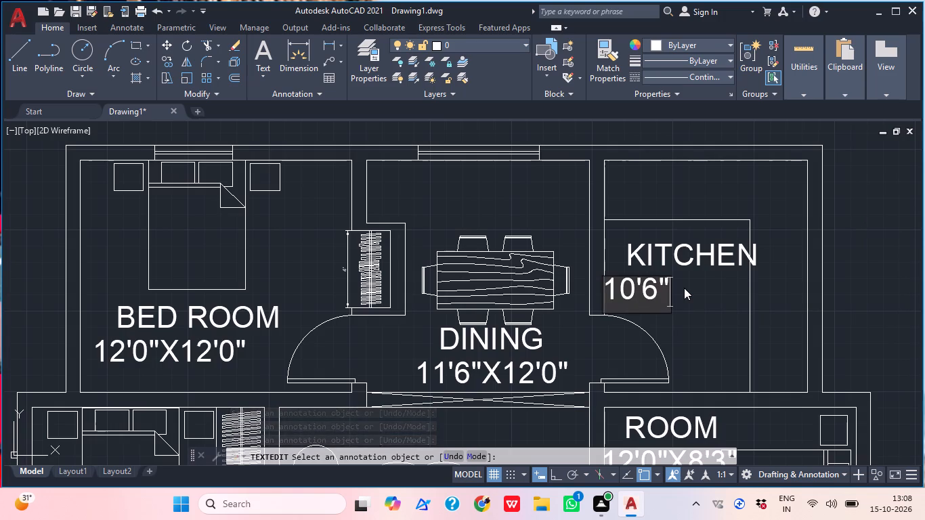
{"action": "key", "text": "x"}
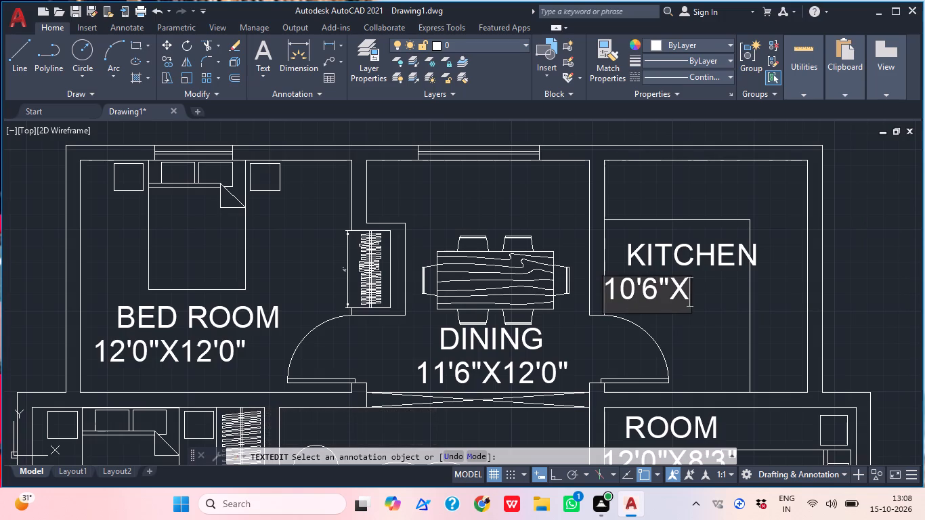
{"action": "key", "text": "2"}
{"action": "key", "text": "BackSpace"}
{"action": "type", "text": "12'"}
{"action": "key", "text": "0"}
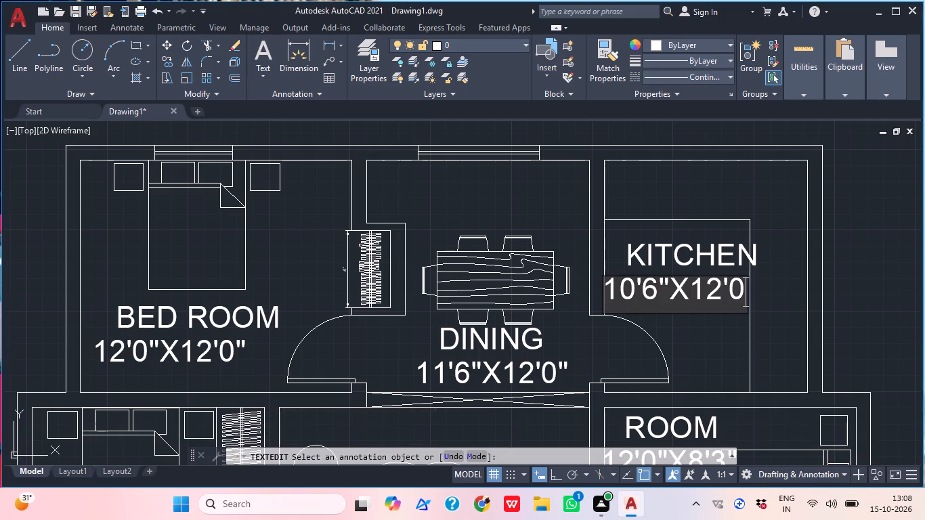
{"action": "key", "text": "shift+quotedbl"}
{"action": "key", "text": "Return"}
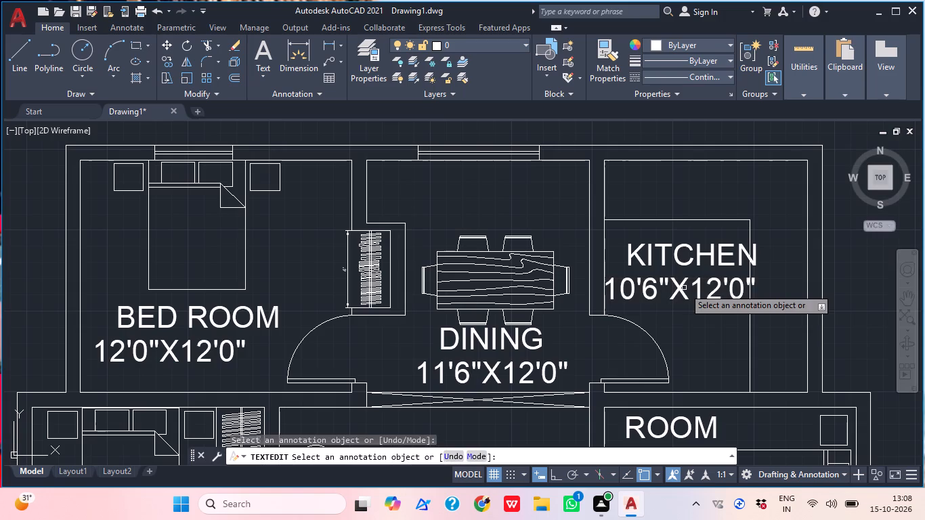
Change the ROOM text in the bed-furnished room directly below the kitchen to BEDROOM.
{"action": "middle_click_drag", "start_coordinate": [691, 355], "coordinate": [644, 238]}
{"action": "left_click", "coordinate": [576, 305]}
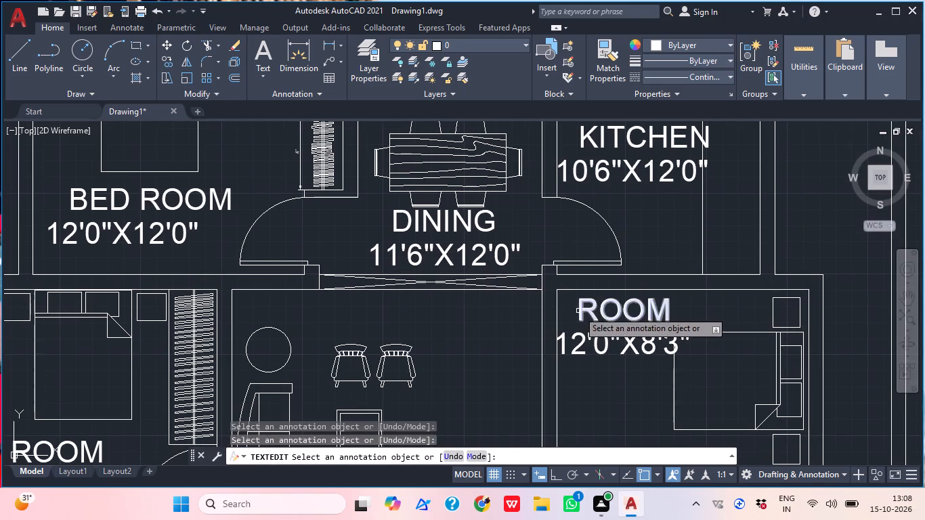
{"action": "left_click", "coordinate": [578, 311]}
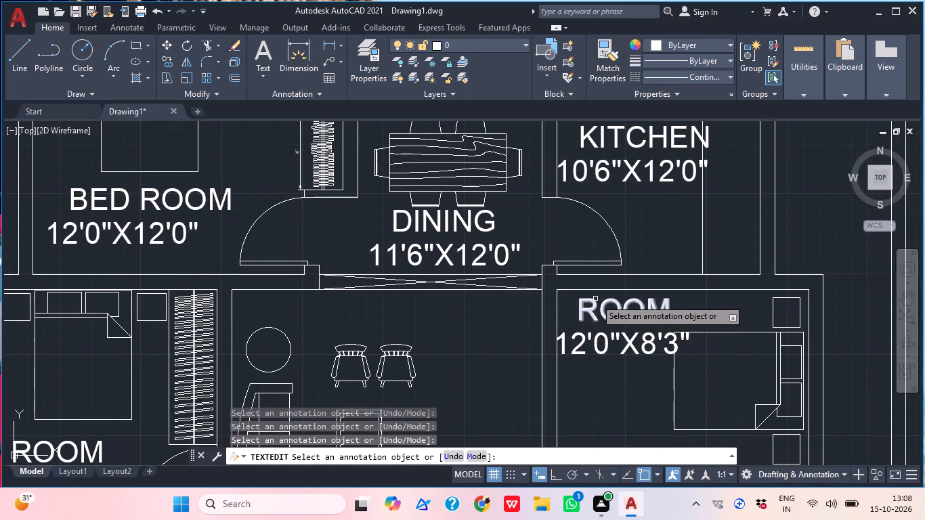
{"action": "left_click", "coordinate": [590, 305]}
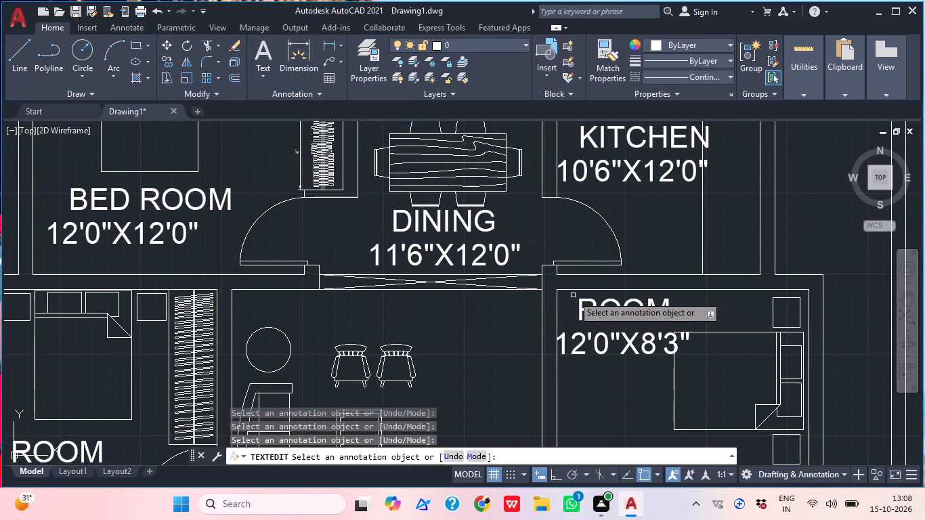
{"action": "left_click", "coordinate": [583, 309]}
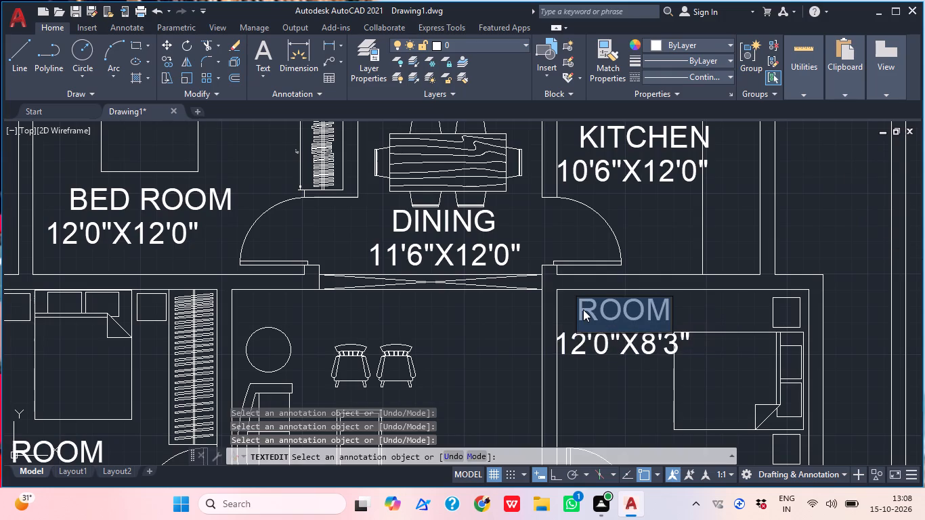
{"action": "type", "text": "BEDROOM"}
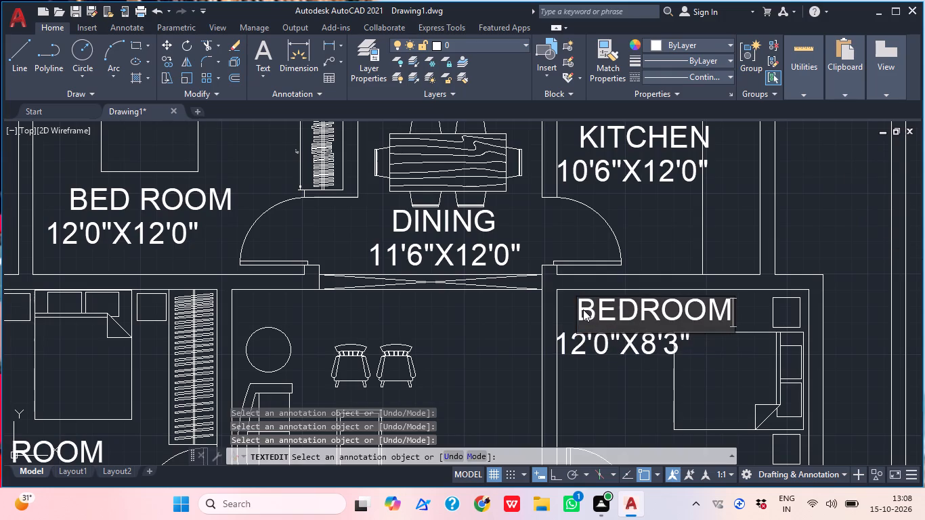
{"action": "left_click", "coordinate": [682, 395]}
Set the size text under the BEDROOM label below the kitchen to 13'0"X11'6".
{"action": "left_click", "coordinate": [578, 355]}
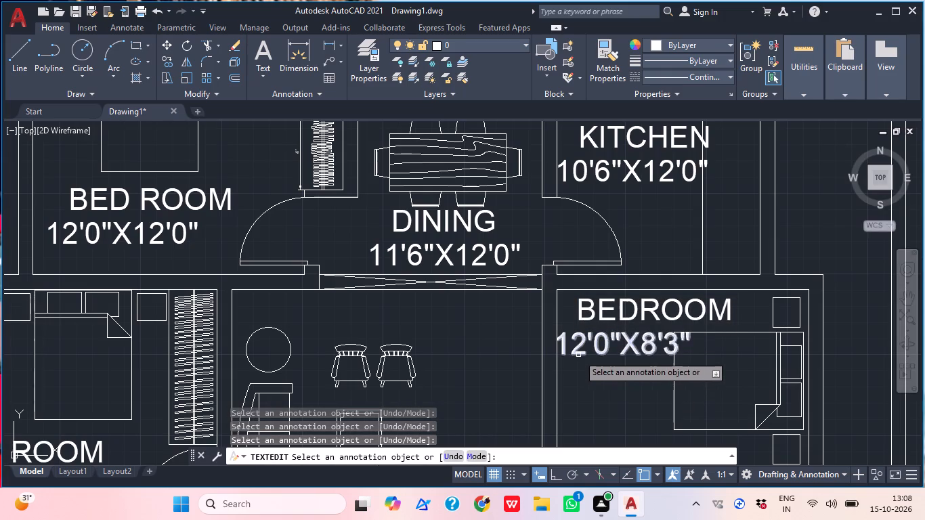
{"action": "type", "text": "13'"}
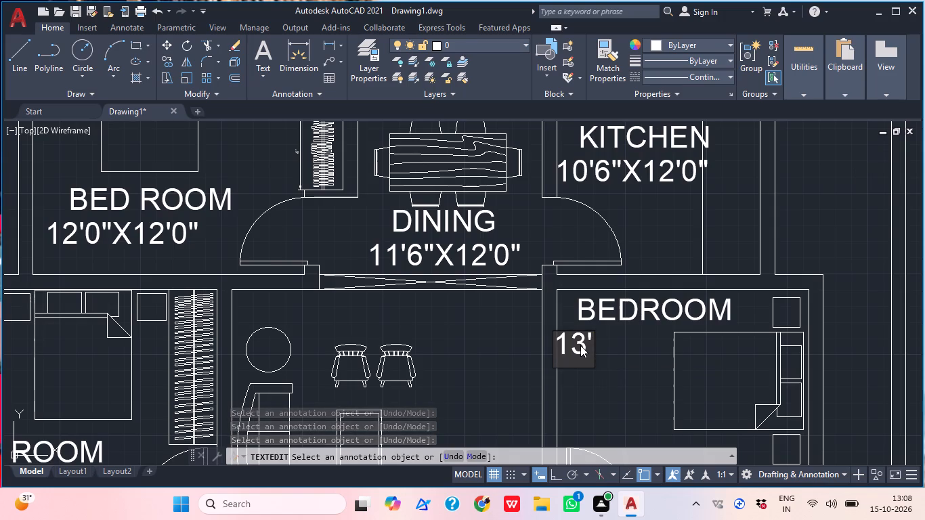
{"action": "key", "text": "0"}
{"action": "type", "text": "\"X"}
{"action": "type", "text": "11'"}
{"action": "key", "text": "5"}
{"action": "key", "text": "BackSpace"}
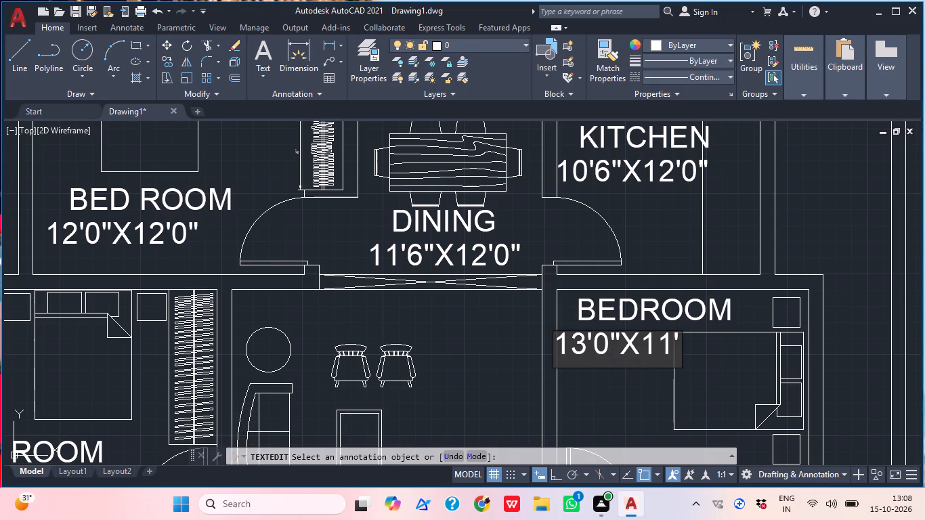
{"action": "key", "text": "shift+quotedbl"}
{"action": "key", "text": "BackSpace"}
{"action": "type", "text": "6\""}
{"action": "key", "text": "Return"}
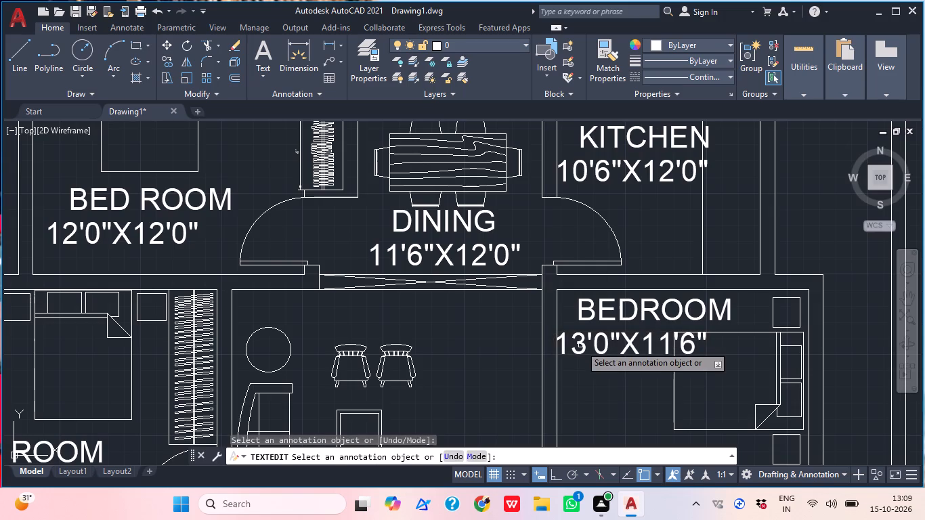
Change the ROOM text below the bed in the room beside the parked upper car to BEDROOM.
{"action": "middle_click_drag", "start_coordinate": [574, 359], "coordinate": [652, 252]}
{"action": "scroll", "coordinate": [652, 252], "scroll_direction": "down", "scroll_amount": 1}
{"action": "middle_click_drag", "start_coordinate": [561, 235], "coordinate": [579, 341]}
{"action": "middle_click_drag", "start_coordinate": [514, 311], "coordinate": [576, 243]}
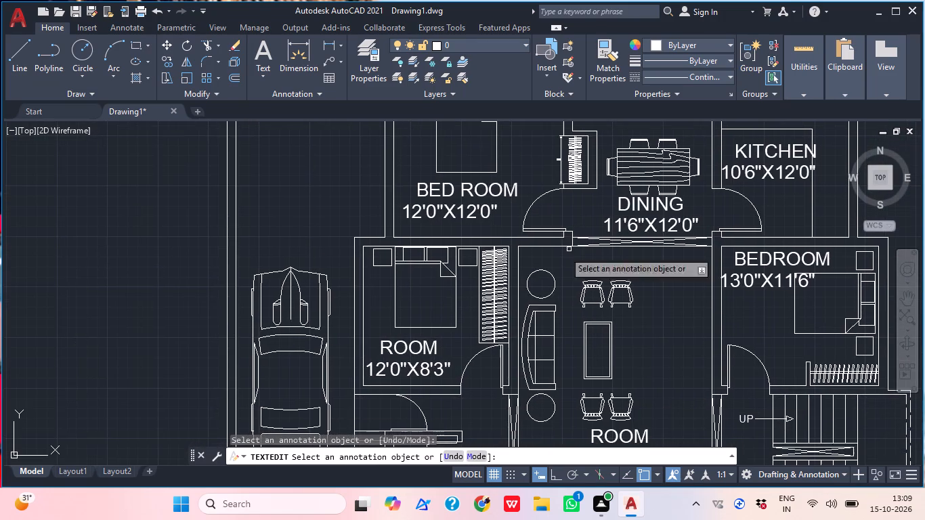
{"action": "left_click", "coordinate": [396, 349]}
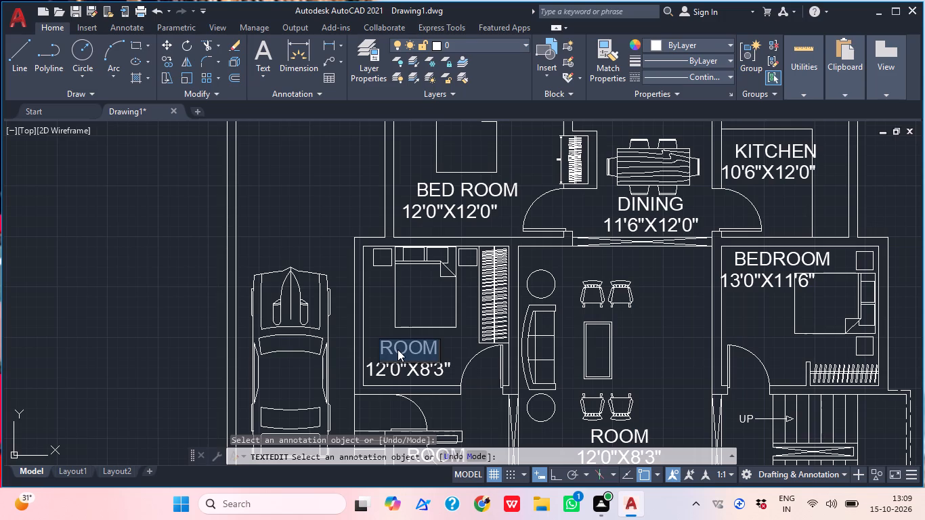
{"action": "type", "text": "BEDRPP"}
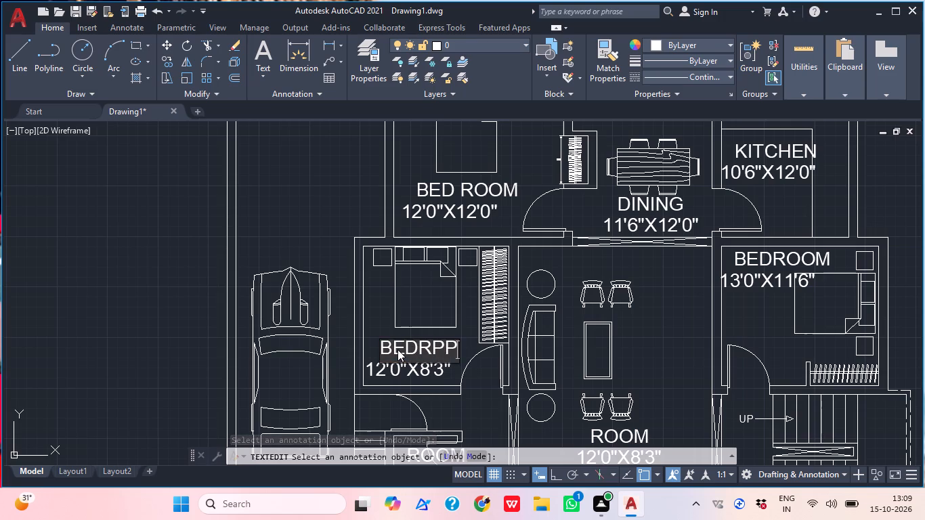
{"action": "key", "text": "BackSpace"}
{"action": "key", "text": "BackSpace"}
{"action": "type", "text": "OO"}
{"action": "key", "text": "space"}
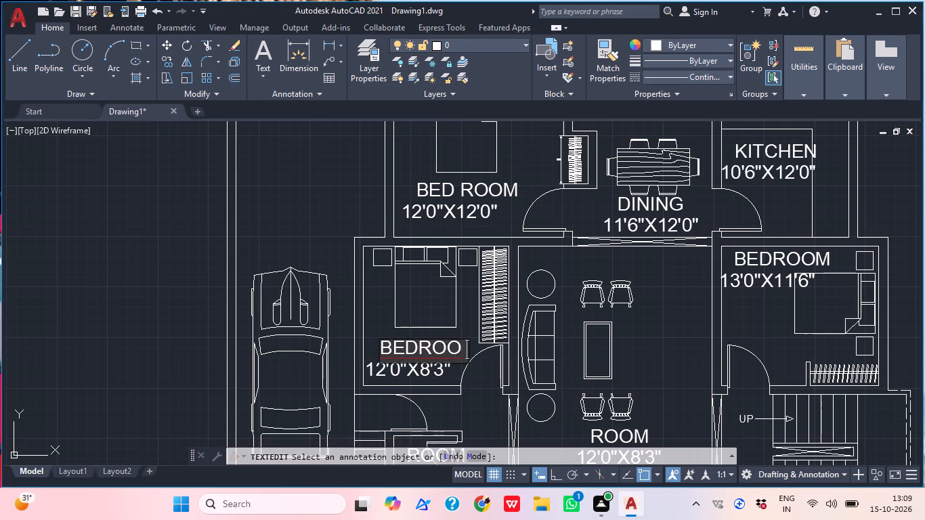
{"action": "key", "text": "BackSpace"}
{"action": "type", "text": "M"}
{"action": "key", "text": "space"}
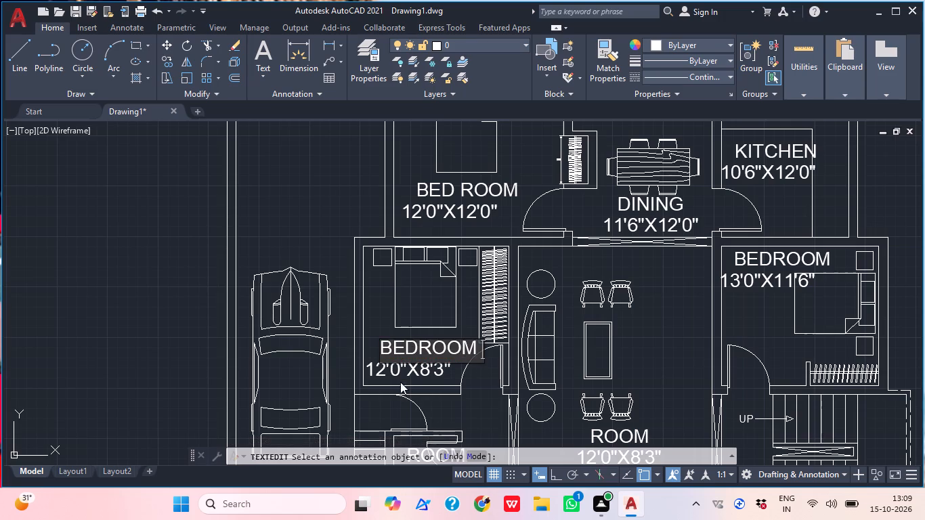
{"action": "left_click", "coordinate": [400, 382]}
Set the size text under the BEDROOM label beside the parked car to 12'3"X11'6".
{"action": "left_click", "coordinate": [389, 376]}
{"action": "left_click", "coordinate": [410, 362]}
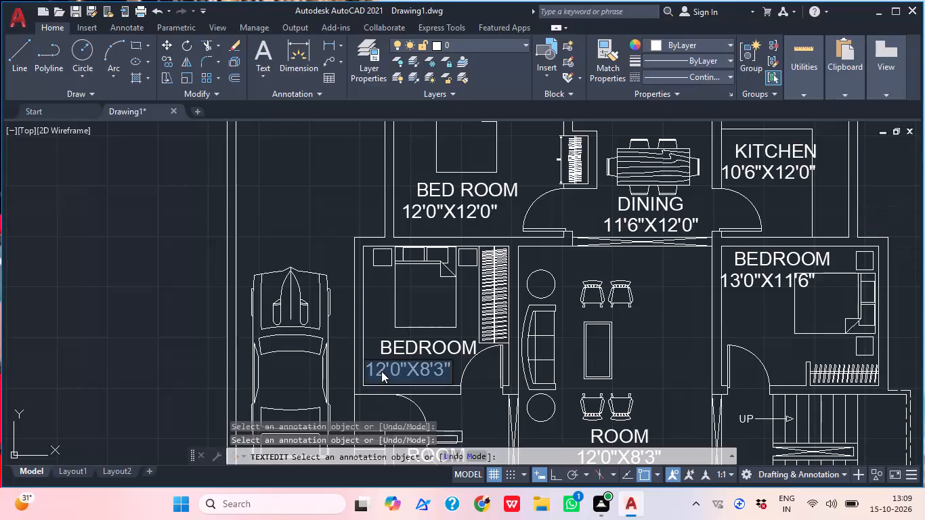
{"action": "type", "text": "12'3\"X"}
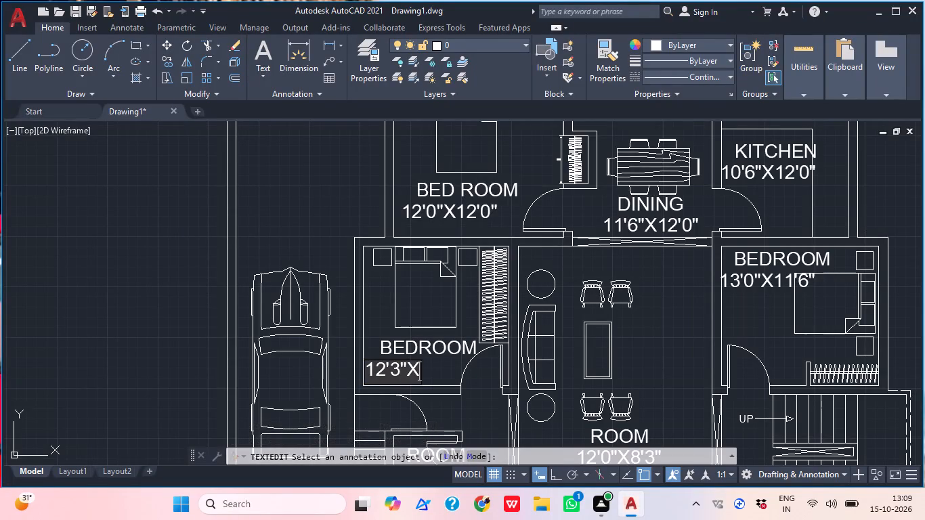
{"action": "type", "text": "11'6\""}
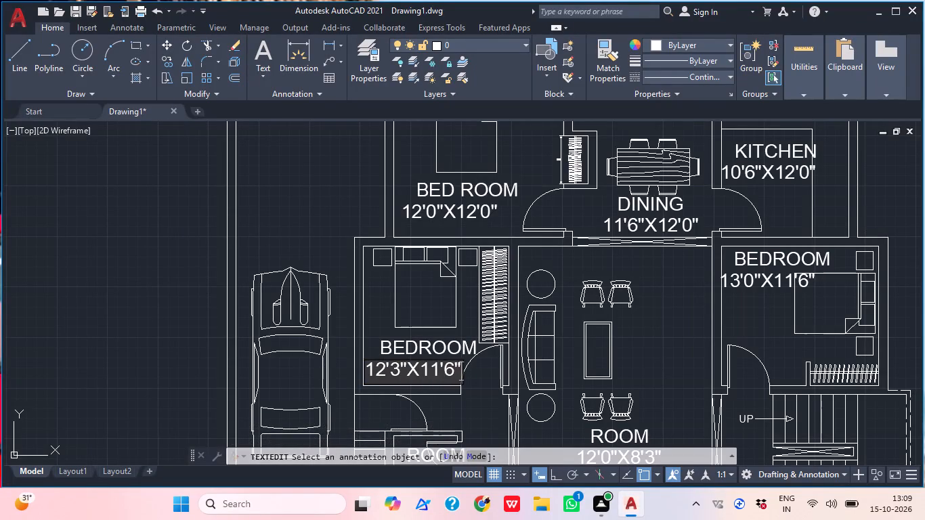
{"action": "key", "text": "Return"}
Change the ROOM text in the central room with the sofa and chairs to LIVING AREA.
{"action": "middle_click_drag", "start_coordinate": [511, 416], "coordinate": [439, 326]}
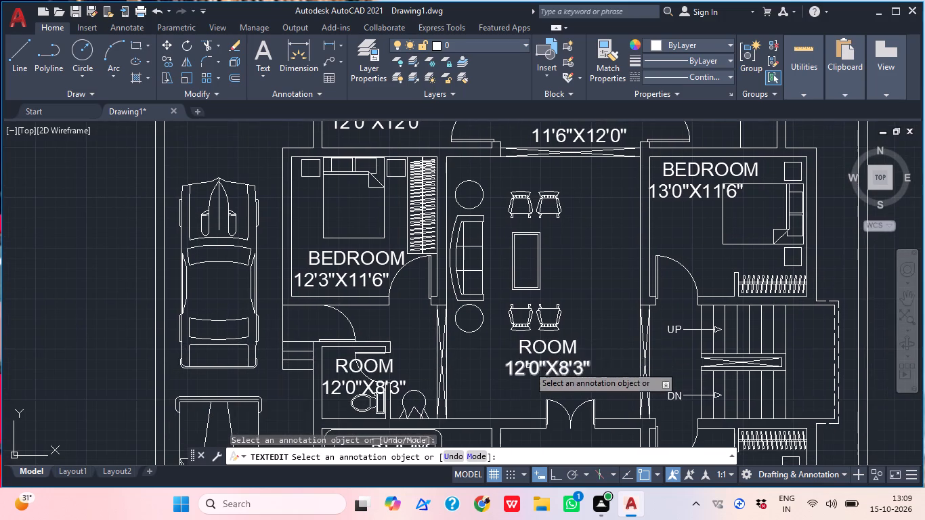
{"action": "left_click", "coordinate": [532, 353]}
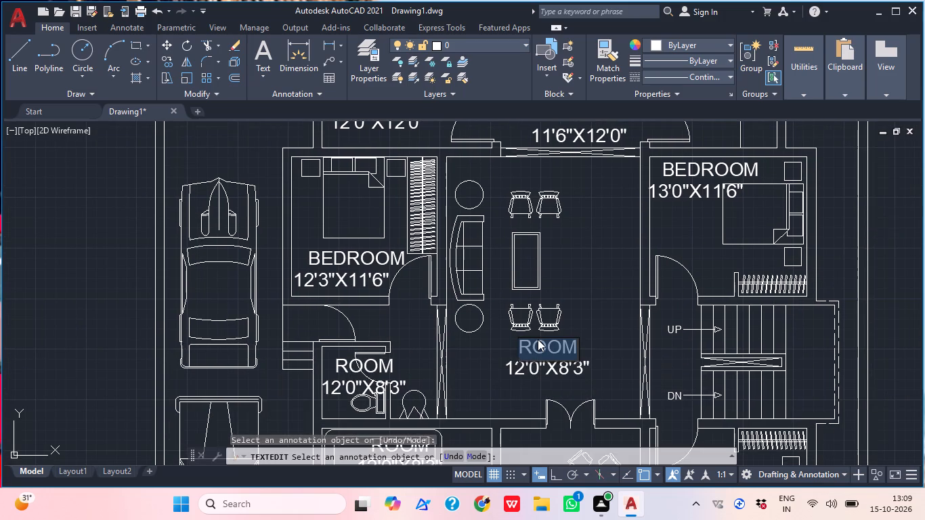
{"action": "type", "text": "LIVING"}
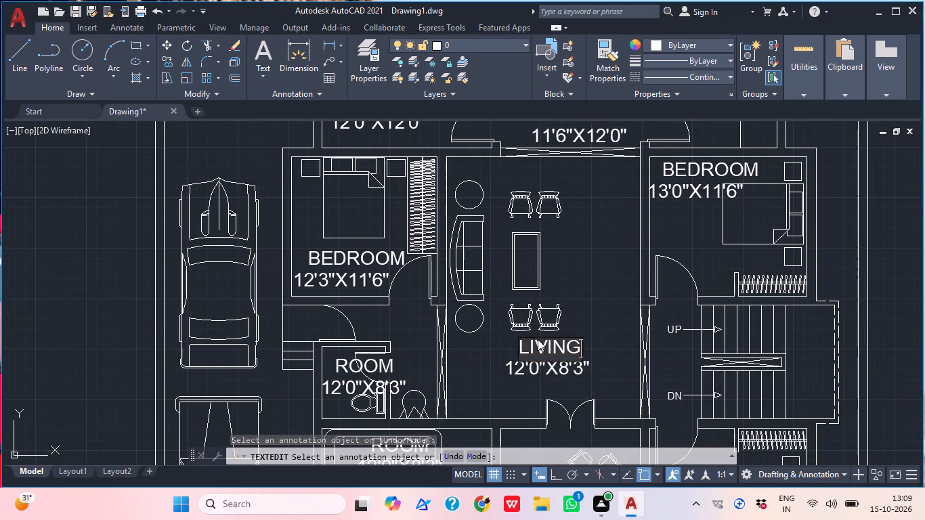
{"action": "key", "text": "space"}
{"action": "type", "text": "AREA"}
{"action": "left_click", "coordinate": [591, 391]}
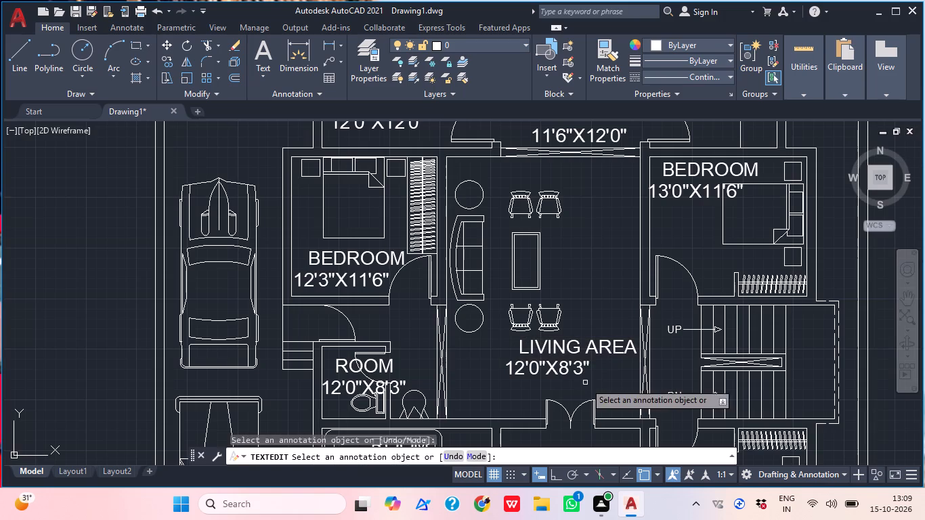
Delete the word AREA from the central room's label so that it reads LIVING.
{"action": "left_click", "coordinate": [563, 368]}
{"action": "left_click", "coordinate": [598, 343]}
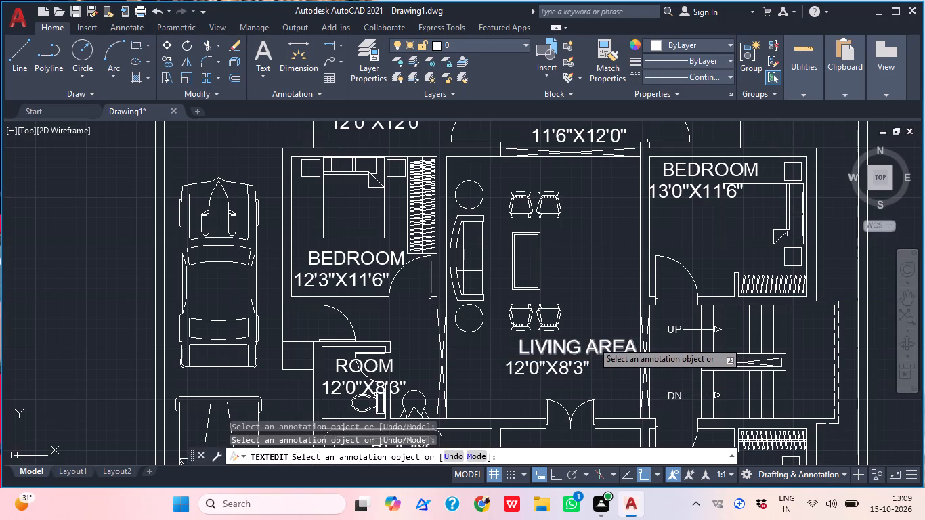
{"action": "left_click", "coordinate": [593, 341]}
{"action": "left_click", "coordinate": [632, 345]}
{"action": "left_click", "coordinate": [632, 345]}
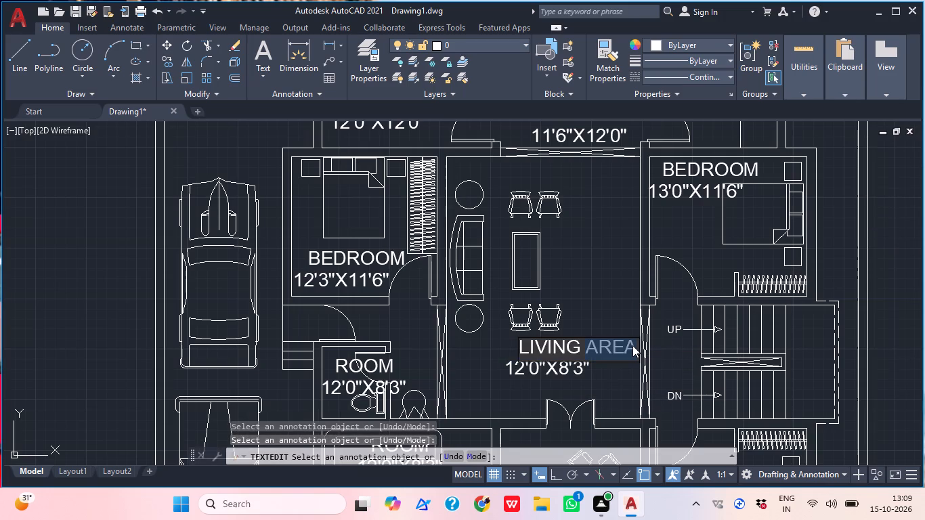
{"action": "key", "text": "Delete"}
{"action": "left_click", "coordinate": [531, 366]}
Set the size text under the LIVING label to 15'9"X21'7.5'.
{"action": "left_click", "coordinate": [524, 370]}
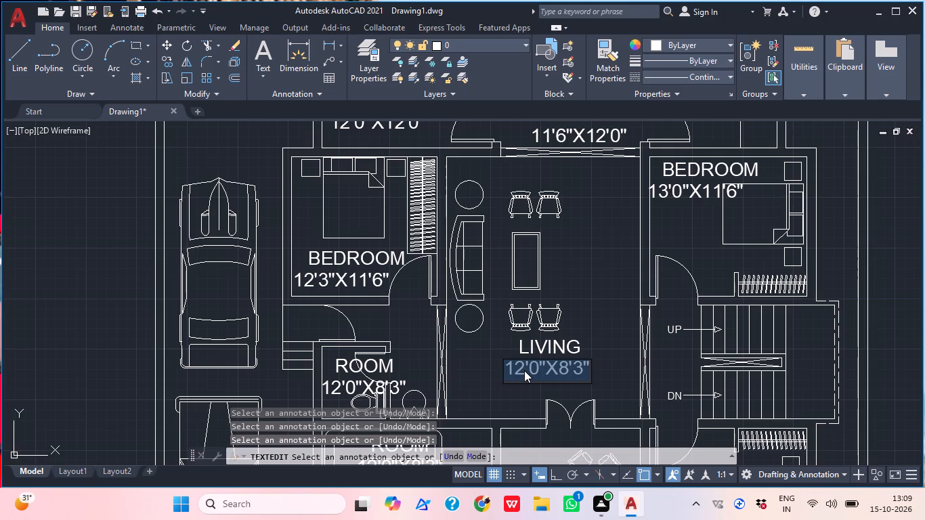
{"action": "type", "text": "15'9\"X"}
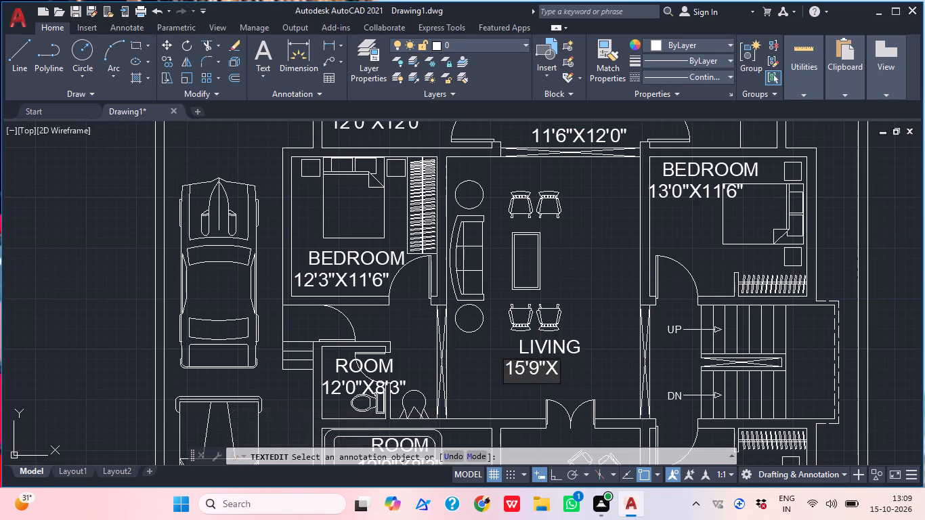
{"action": "type", "text": "21'"}
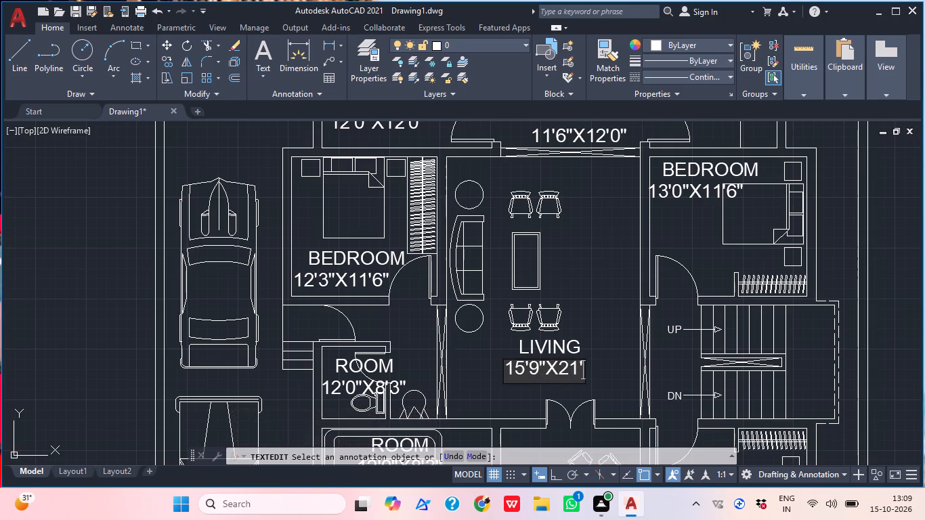
{"action": "type", "text": "7.5'"}
{"action": "key", "text": "Return"}
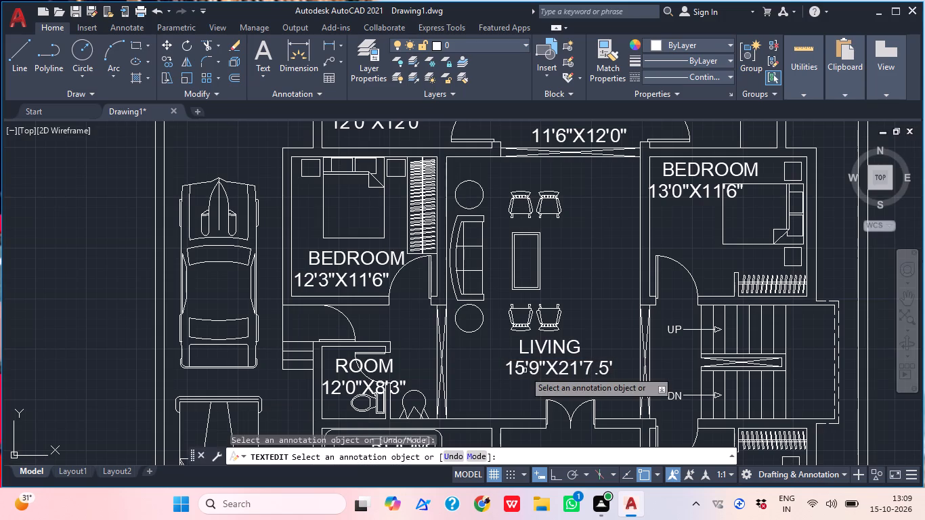
Change the ROOM text in the small room with the WC, between the bedroom and the room with the round flower-patterned table, to TOILET.
{"action": "middle_click_drag", "start_coordinate": [650, 372], "coordinate": [607, 232]}
{"action": "middle_click_drag", "start_coordinate": [552, 334], "coordinate": [622, 340]}
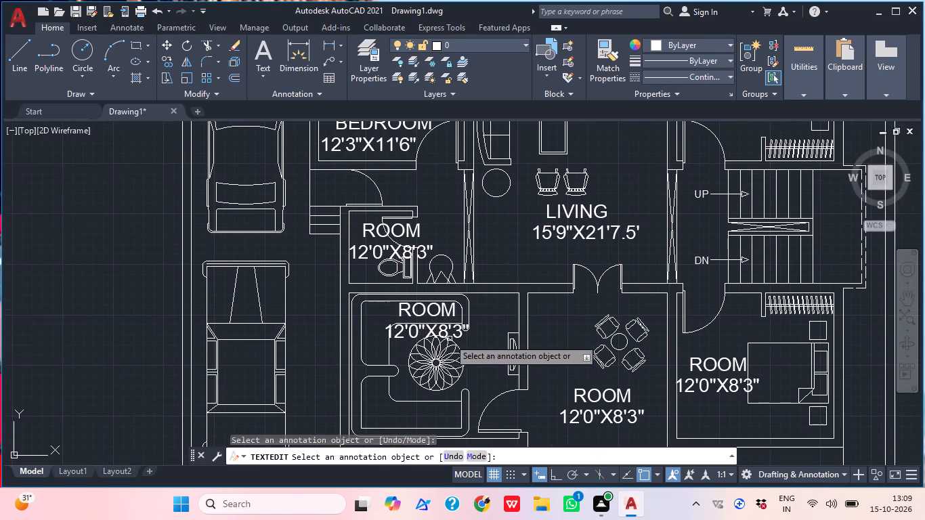
{"action": "middle_click_drag", "start_coordinate": [448, 326], "coordinate": [410, 320]}
{"action": "scroll", "coordinate": [374, 203], "scroll_direction": "up", "scroll_amount": 2}
{"action": "left_click", "coordinate": [273, 248]}
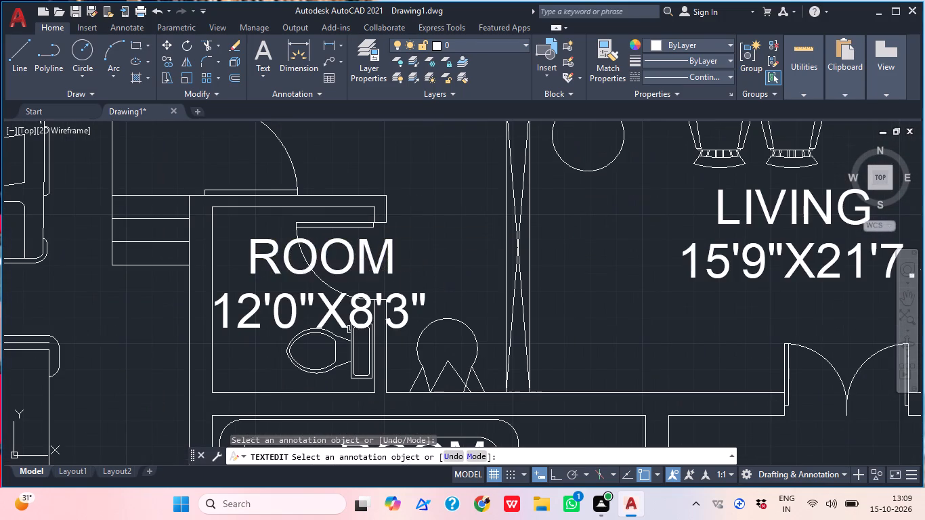
{"action": "type", "text": "TOILET"}
{"action": "left_click", "coordinate": [370, 276]}
Set the size text under the TOILET label to 5'6"X6'4.5".
{"action": "left_click", "coordinate": [238, 326]}
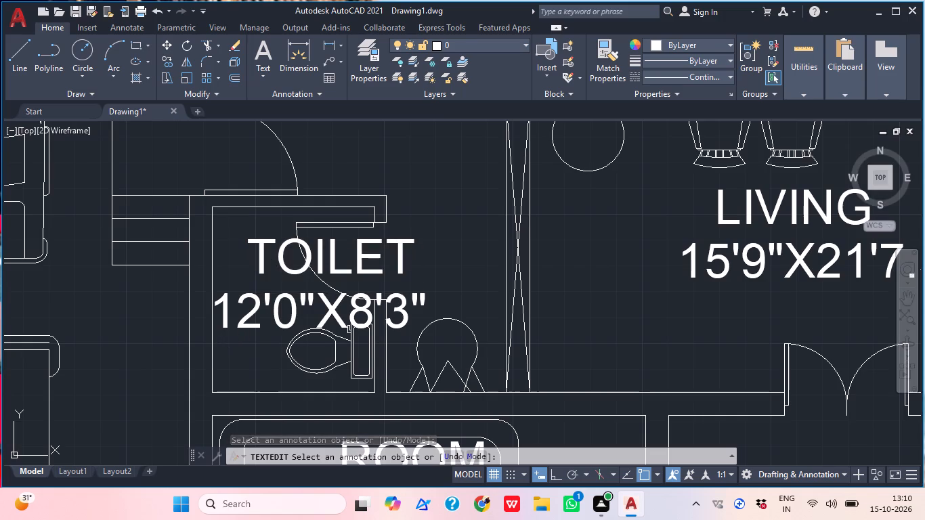
{"action": "left_click", "coordinate": [241, 322]}
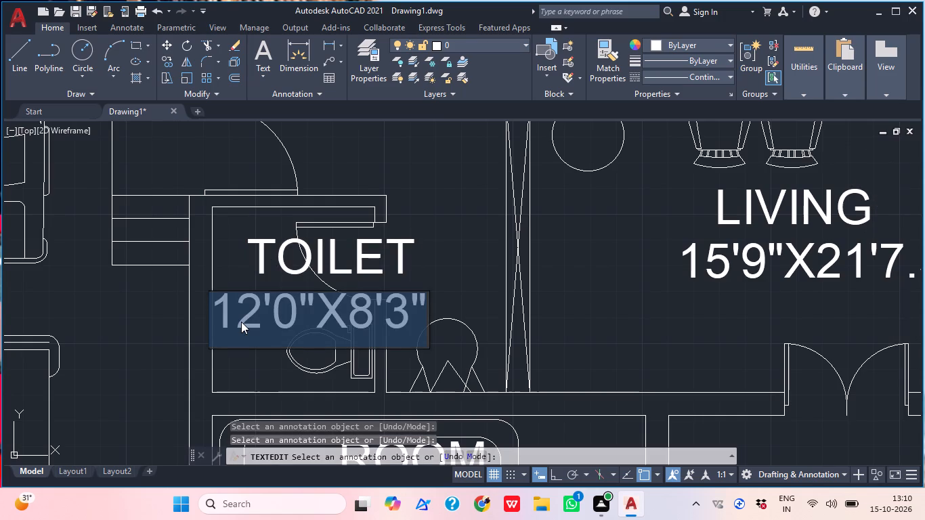
{"action": "type", "text": "5'6\"X"}
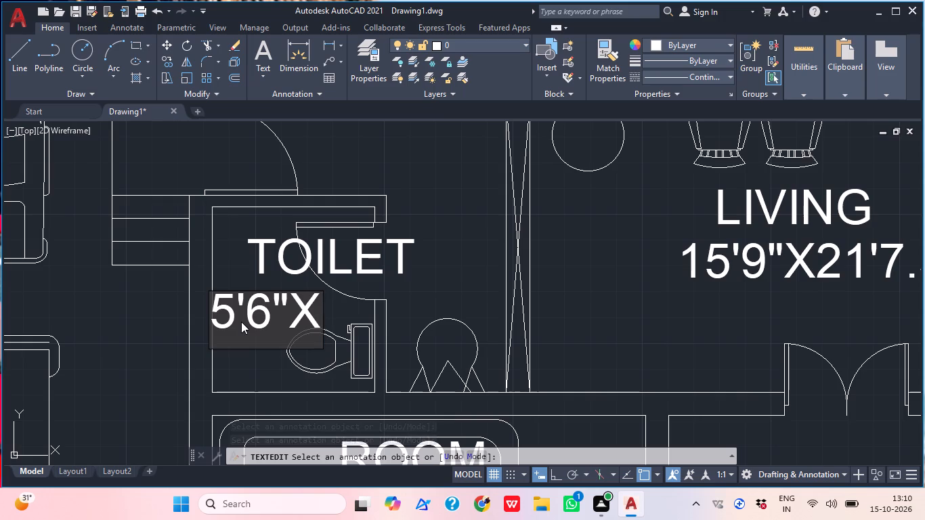
{"action": "type", "text": "6'4.5\""}
{"action": "key", "text": "Return"}
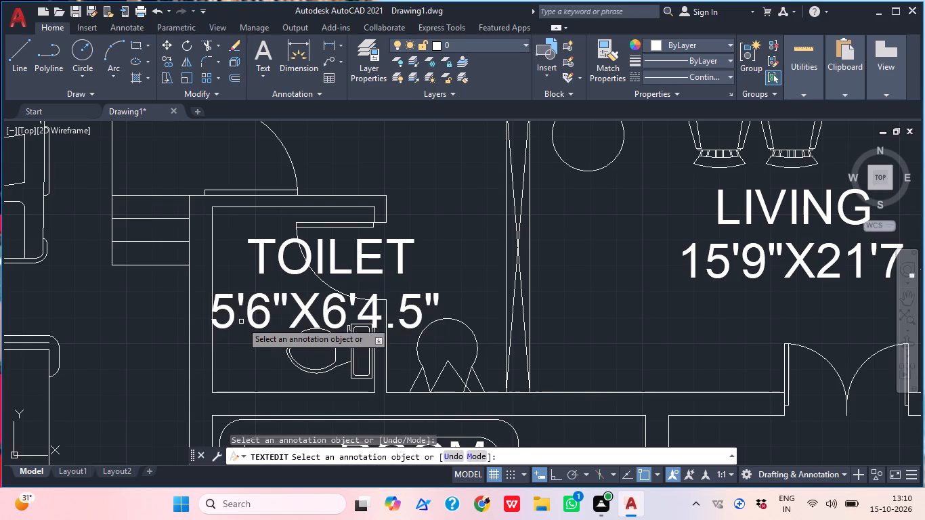
{"action": "key", "text": "Escape"}
Scale the TOILET label and its size text down together to a bit under half size so they fit the small room.
{"action": "left_click", "coordinate": [330, 263]}
{"action": "left_click", "coordinate": [310, 301]}
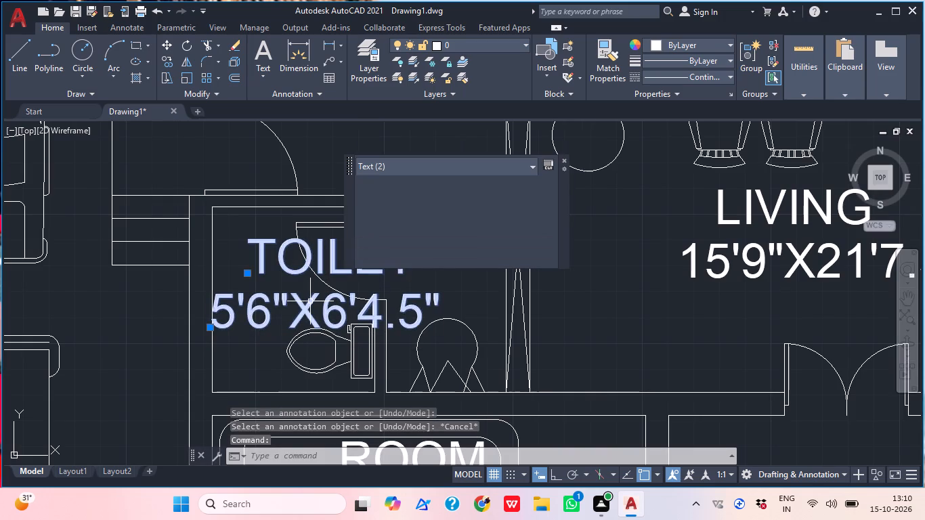
{"action": "type", "text": "SC"}
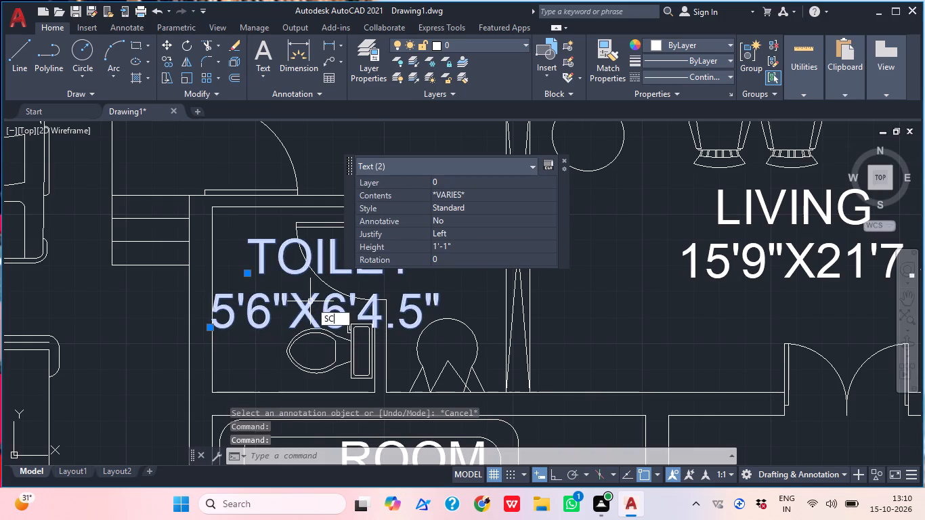
{"action": "key", "text": "space"}
{"action": "left_click", "coordinate": [281, 287]}
{"action": "left_click", "coordinate": [276, 313]}
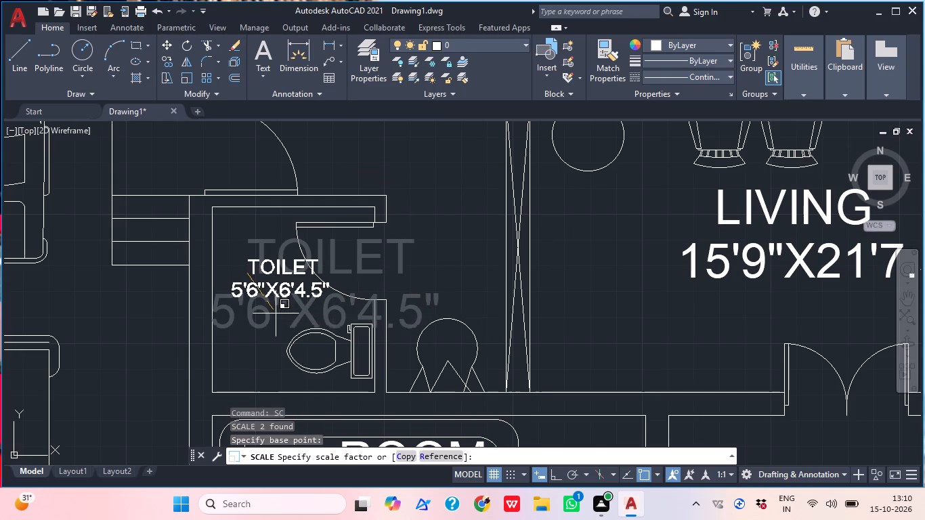
Move the reduced TOILET label and size text into the clear floor space between the door swing and the WC.
{"action": "left_click", "coordinate": [293, 296]}
{"action": "left_click", "coordinate": [270, 267]}
{"action": "type", "text": "M"}
{"action": "key", "text": "space"}
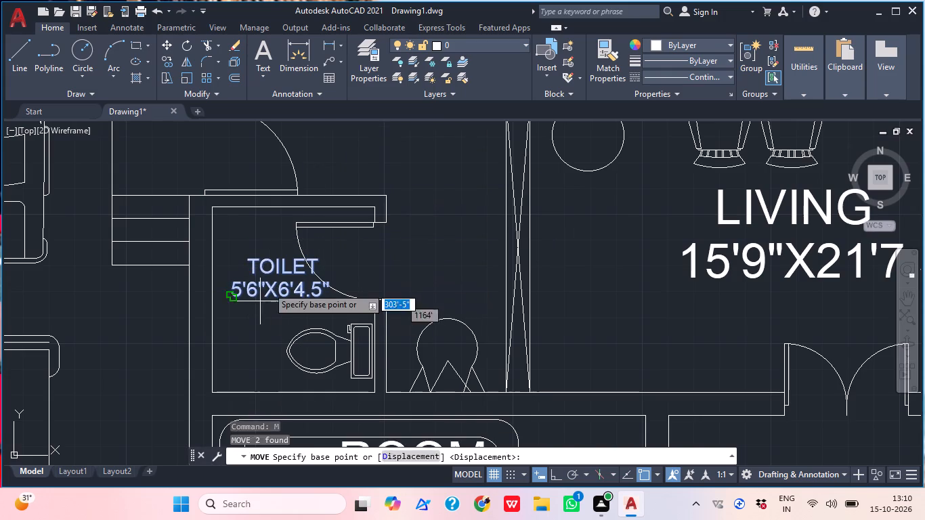
{"action": "left_click_drag", "start_coordinate": [268, 282], "coordinate": [253, 307]}
{"action": "left_click", "coordinate": [238, 300]}
Change the ROOM text in the room with the long curved sofa and flower-patterned round table to DRAWING.
{"action": "scroll", "coordinate": [321, 301], "scroll_direction": "down", "scroll_amount": 1}
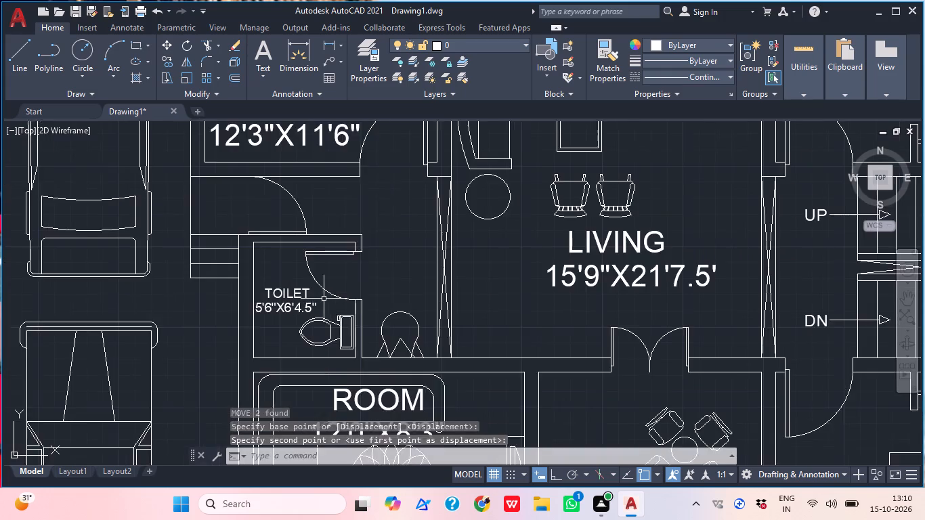
{"action": "middle_click_drag", "start_coordinate": [358, 315], "coordinate": [297, 313]}
{"action": "middle_click_drag", "start_coordinate": [266, 316], "coordinate": [264, 284]}
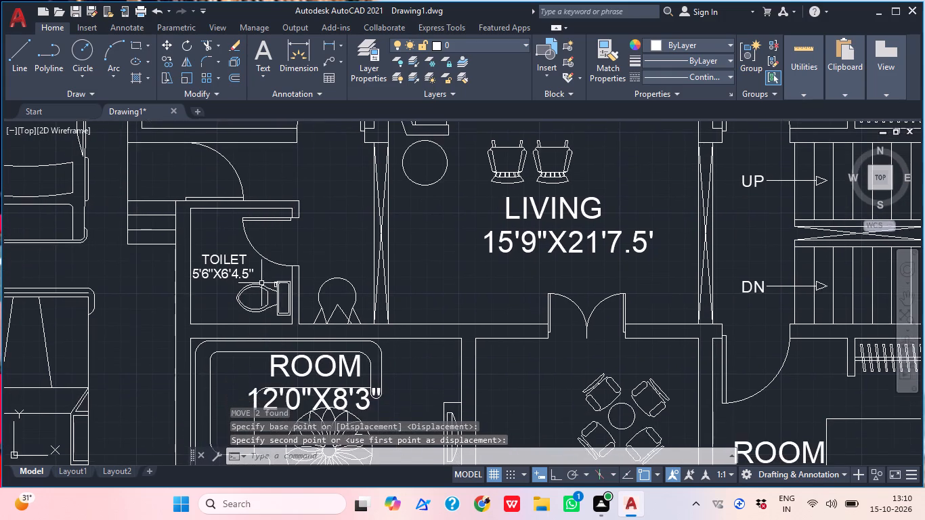
{"action": "scroll", "coordinate": [289, 269], "scroll_direction": "down", "scroll_amount": 1}
{"action": "middle_click_drag", "start_coordinate": [312, 319], "coordinate": [321, 254]}
{"action": "scroll", "coordinate": [316, 265], "scroll_direction": "up", "scroll_amount": 2}
{"action": "left_click", "coordinate": [314, 269]}
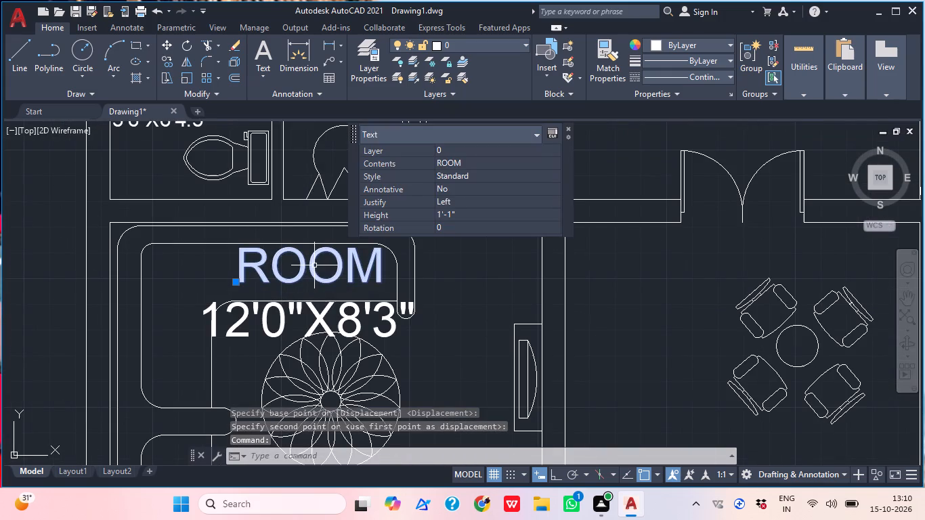
{"action": "left_click", "coordinate": [314, 265]}
{"action": "left_click", "coordinate": [314, 265]}
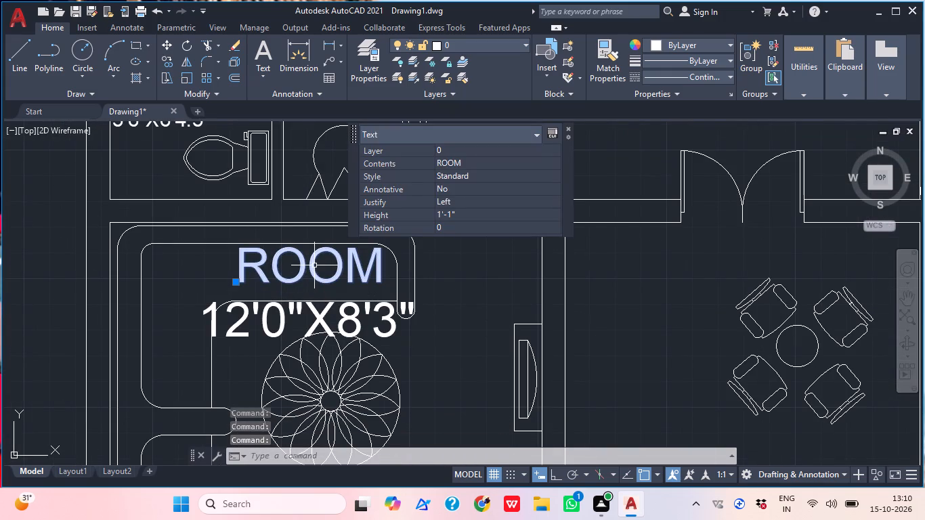
{"action": "double_click", "coordinate": [314, 265]}
{"action": "type", "text": "DRAWING"}
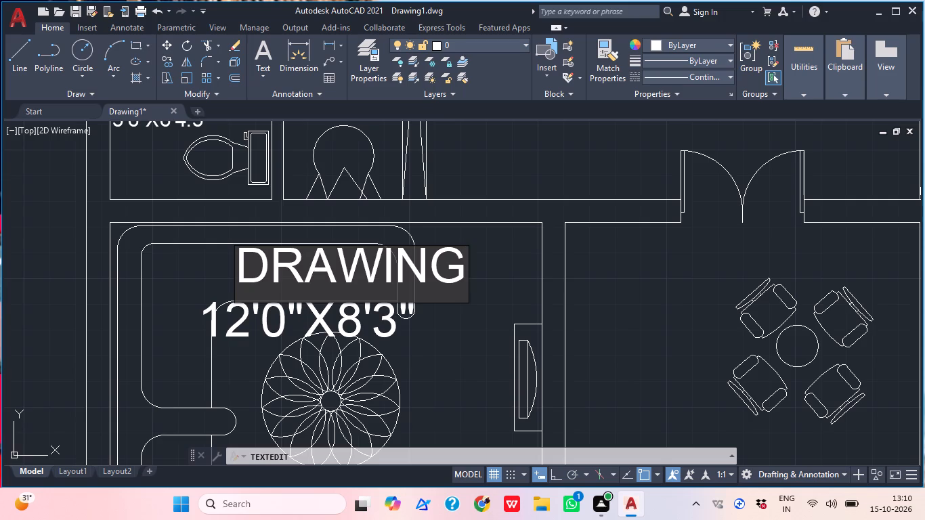
{"action": "left_click", "coordinate": [274, 303]}
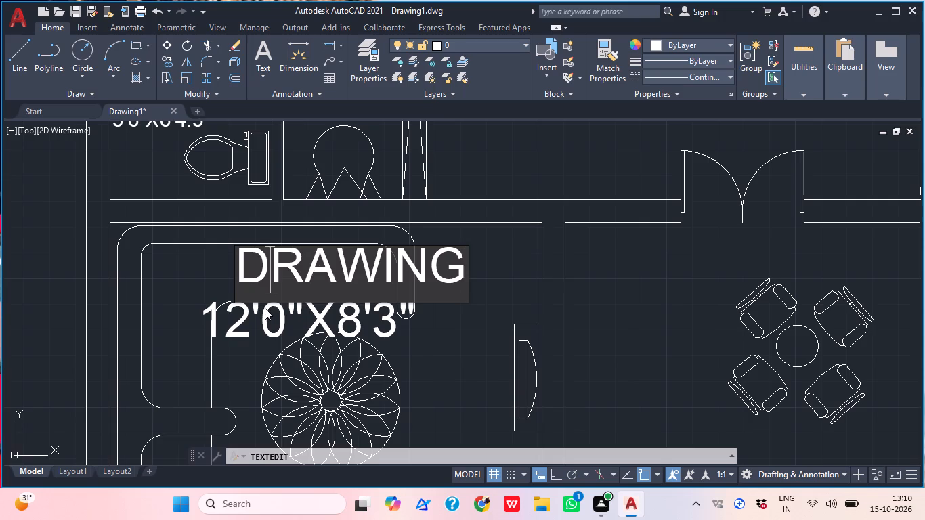
{"action": "left_click", "coordinate": [261, 308]}
Set the size text under the DRAWING label to 14'0"X12'0".
{"action": "left_click", "coordinate": [236, 310]}
{"action": "left_click", "coordinate": [239, 309]}
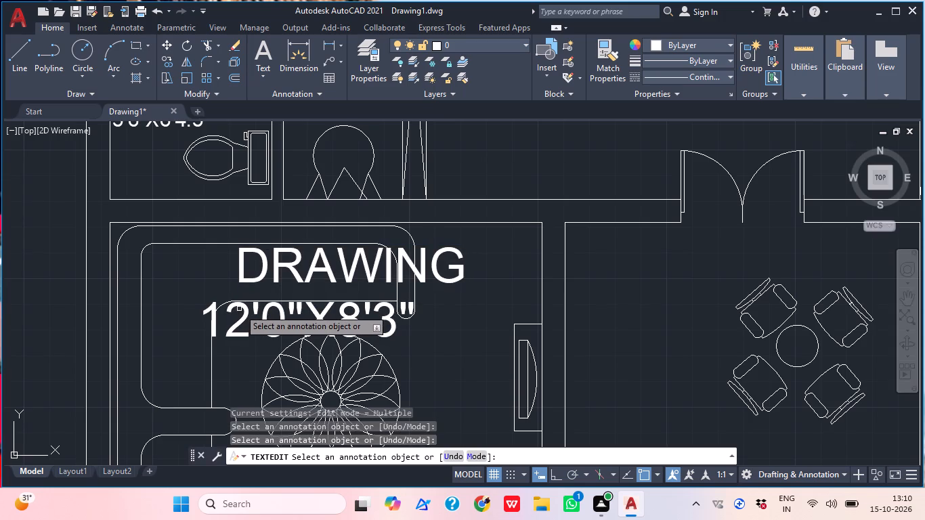
{"action": "left_click", "coordinate": [239, 309]}
{"action": "left_click", "coordinate": [243, 305]}
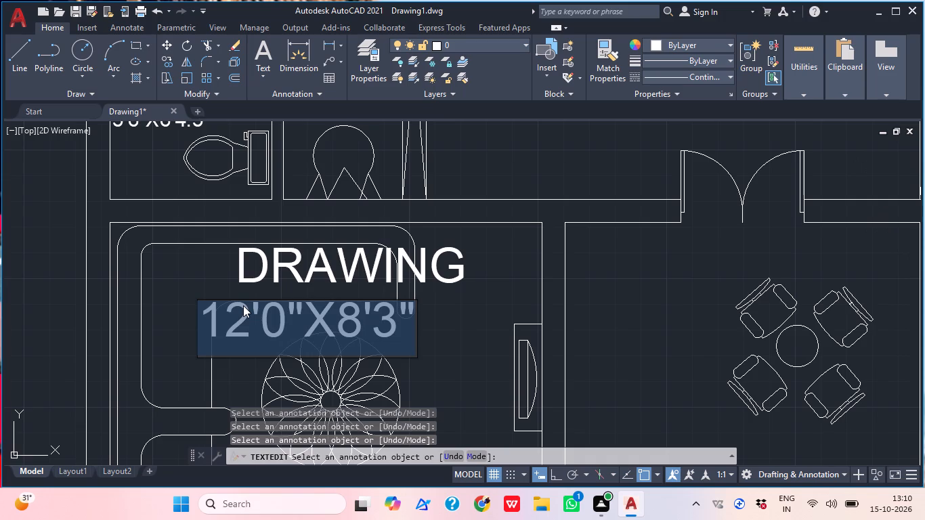
{"action": "type", "text": "14'0\""}
{"action": "key", "text": "x"}
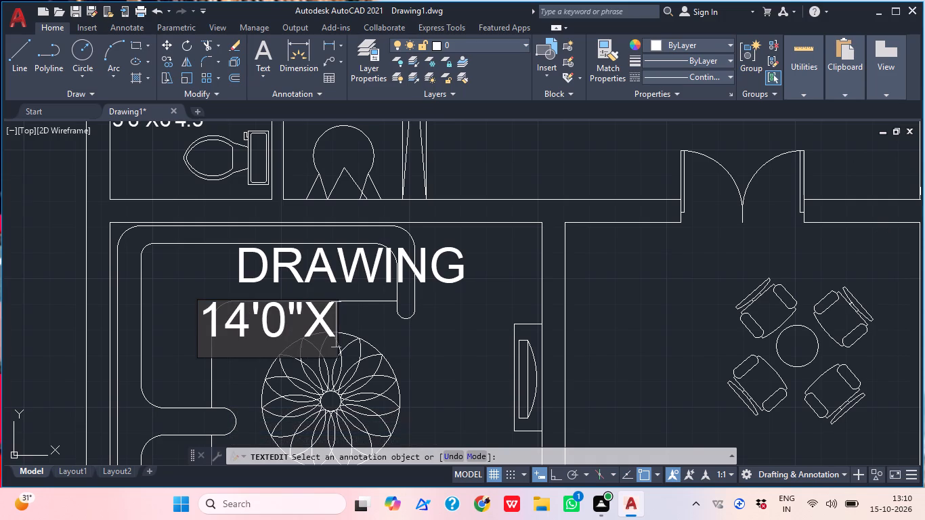
{"action": "type", "text": "12'0\""}
{"action": "key", "text": "Return"}
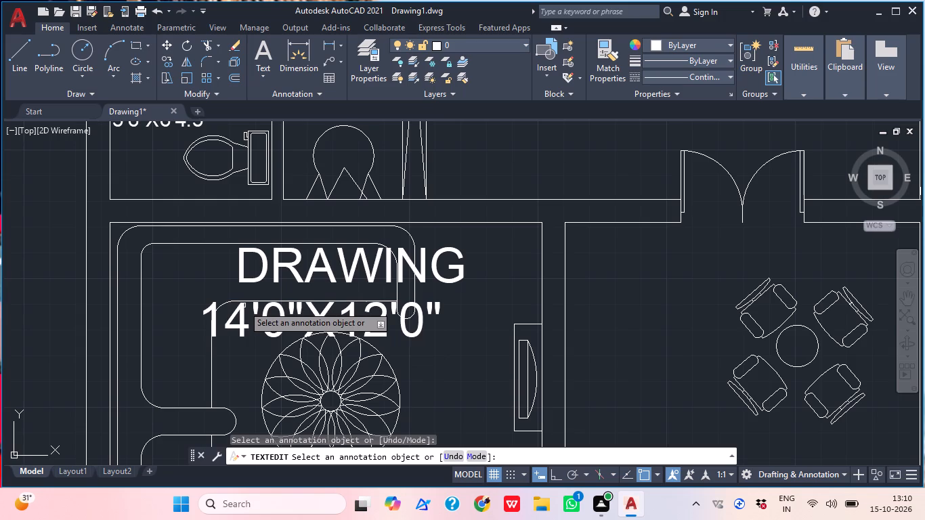
Change the ROOM text beside the bed in the room below the staircase to BED ROOM.
{"action": "scroll", "coordinate": [359, 303], "scroll_direction": "down", "scroll_amount": 1}
{"action": "middle_click_drag", "start_coordinate": [374, 309], "coordinate": [254, 375]}
{"action": "middle_click_drag", "start_coordinate": [322, 326], "coordinate": [301, 272]}
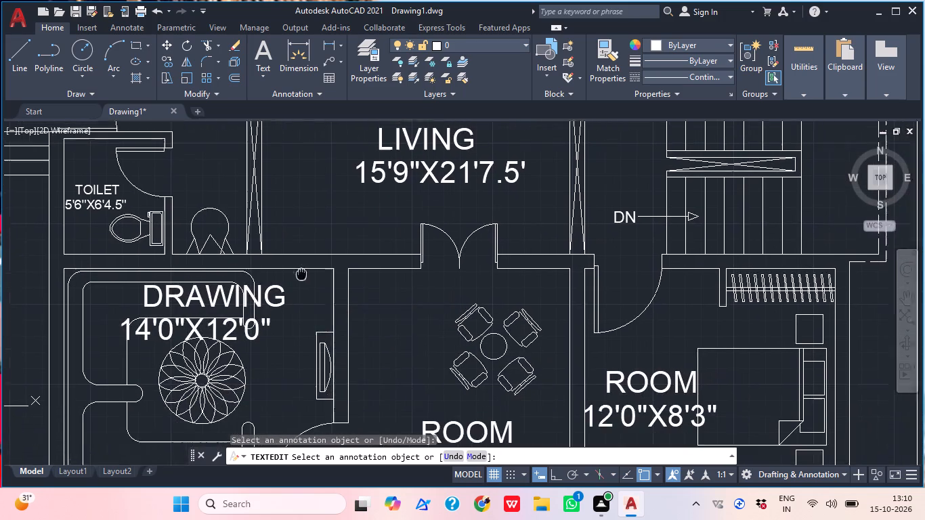
{"action": "middle_click_drag", "start_coordinate": [301, 272], "coordinate": [297, 263]}
{"action": "key", "text": "Escape"}
{"action": "middle_click_drag", "start_coordinate": [412, 334], "coordinate": [311, 263]}
{"action": "triple_click", "coordinate": [507, 299]}
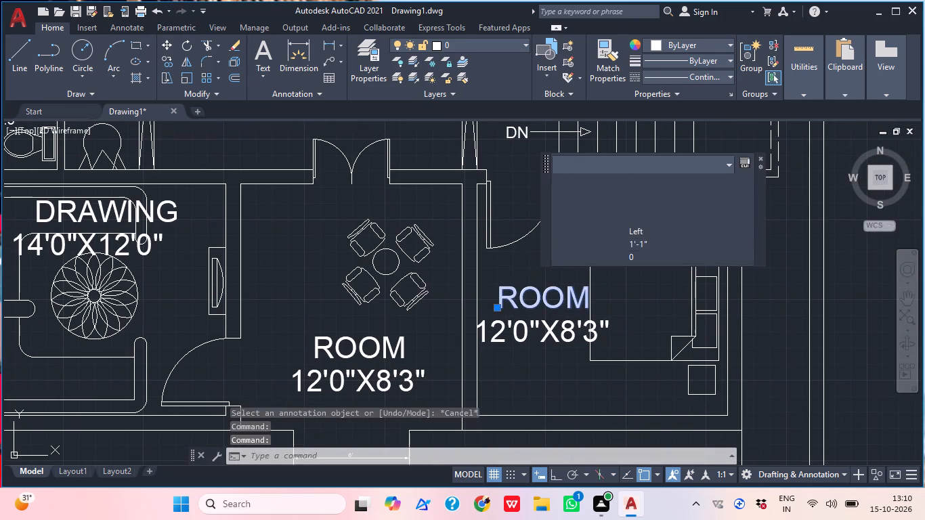
{"action": "type", "text": "BED ROOM"}
{"action": "key", "text": "Return"}
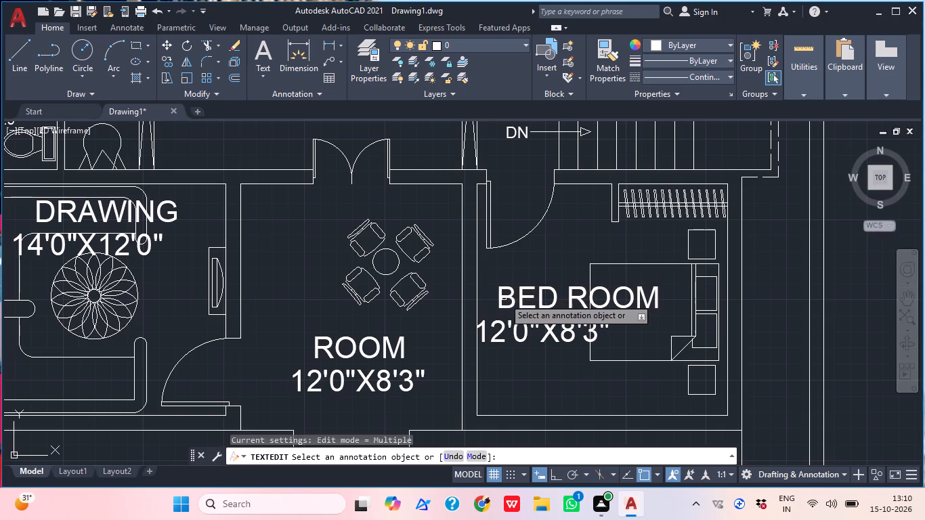
Set the size text under the BED ROOM label to 13'0"X12'0".
{"action": "left_click", "coordinate": [515, 332]}
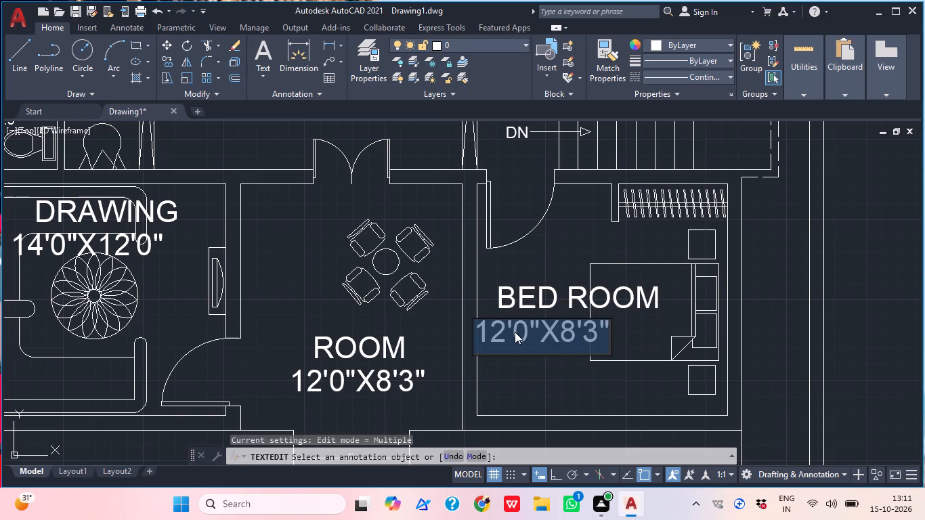
{"action": "type", "text": "13'0\"X"}
{"action": "type", "text": "12'0\""}
{"action": "key", "text": "Return"}
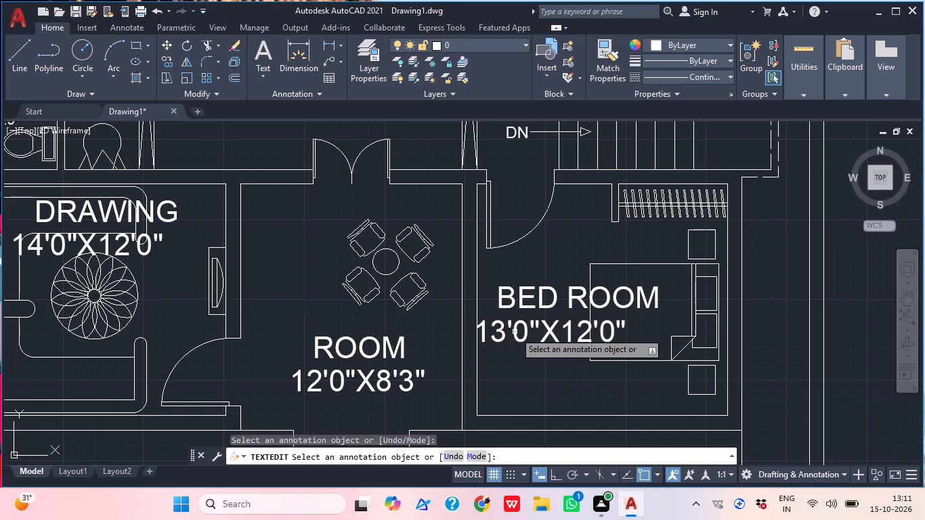
Change the ROOM text below the round table with four chairs to LOBBY.
{"action": "left_click", "coordinate": [322, 345]}
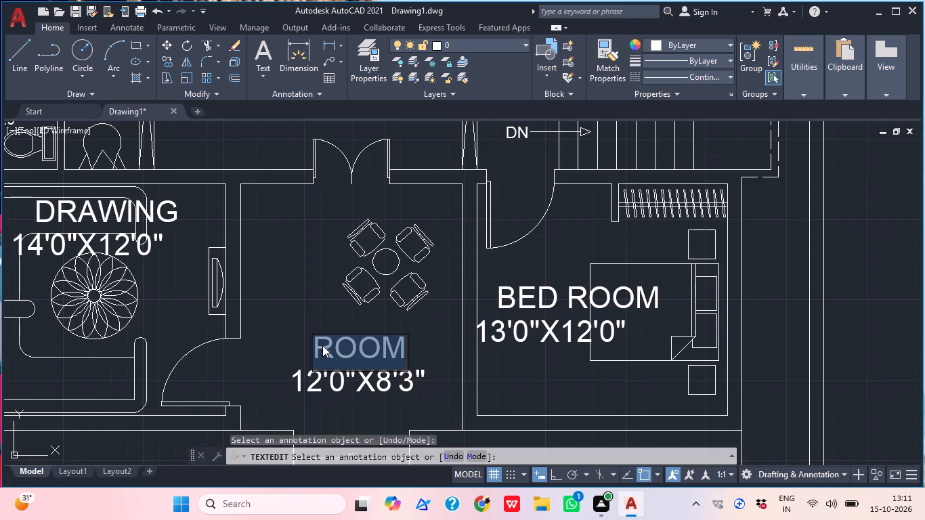
{"action": "type", "text": "LOO"}
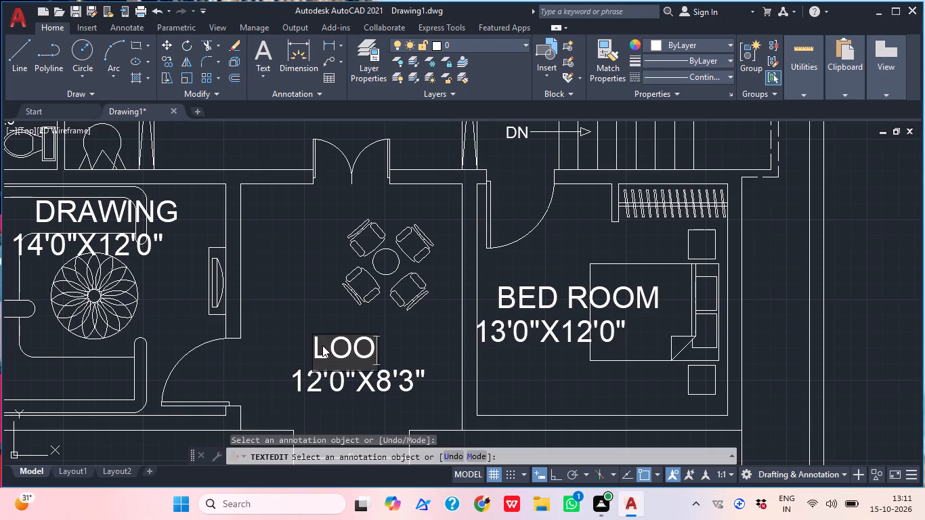
{"action": "key", "text": "BackSpace"}
{"action": "type", "text": "BBY"}
{"action": "left_click_drag", "start_coordinate": [366, 418], "coordinate": [352, 404]}
Set the size text under the LOBBY label to 11'6"X12'9".
{"action": "left_click", "coordinate": [311, 389]}
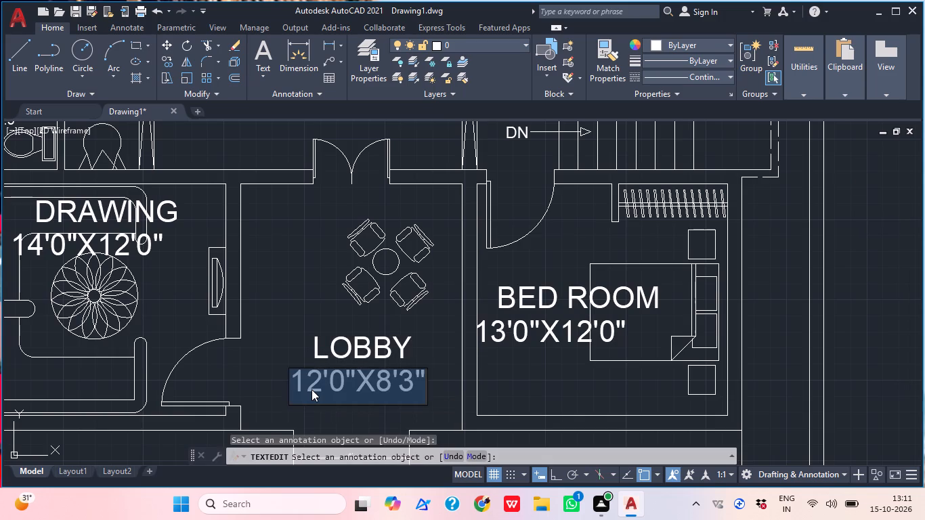
{"action": "type", "text": "11'6\""}
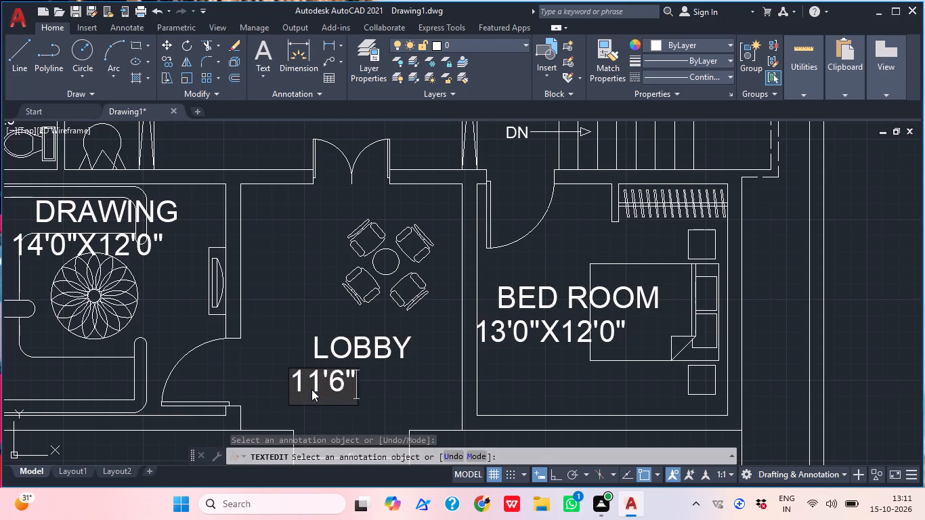
{"action": "key", "text": "x"}
{"action": "type", "text": "12'9\""}
{"action": "key", "text": "Return"}
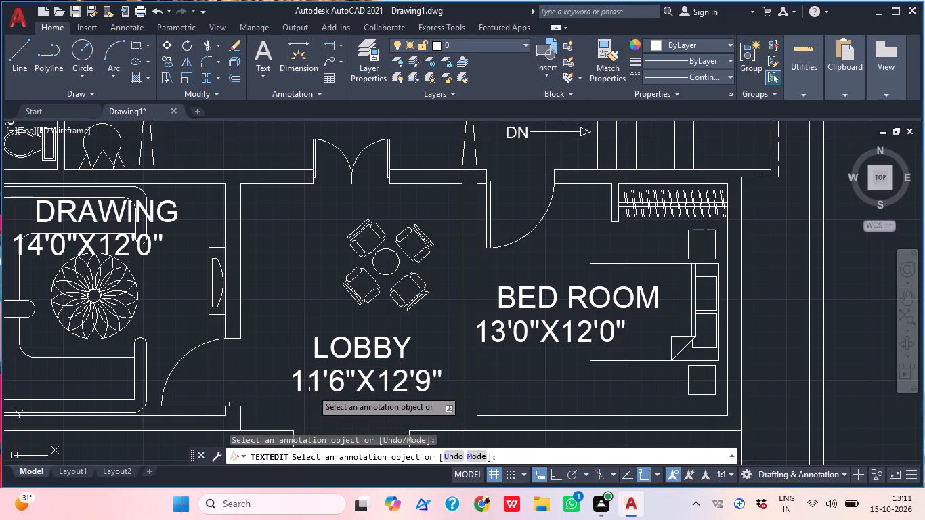
Delete the 12'0"X8'3" size text under the ROOM label between the front entrance steps.
{"action": "scroll", "coordinate": [515, 314], "scroll_direction": "down", "scroll_amount": 1}
{"action": "middle_click_drag", "start_coordinate": [530, 340], "coordinate": [597, 291]}
{"action": "middle_click_drag", "start_coordinate": [498, 412], "coordinate": [537, 340]}
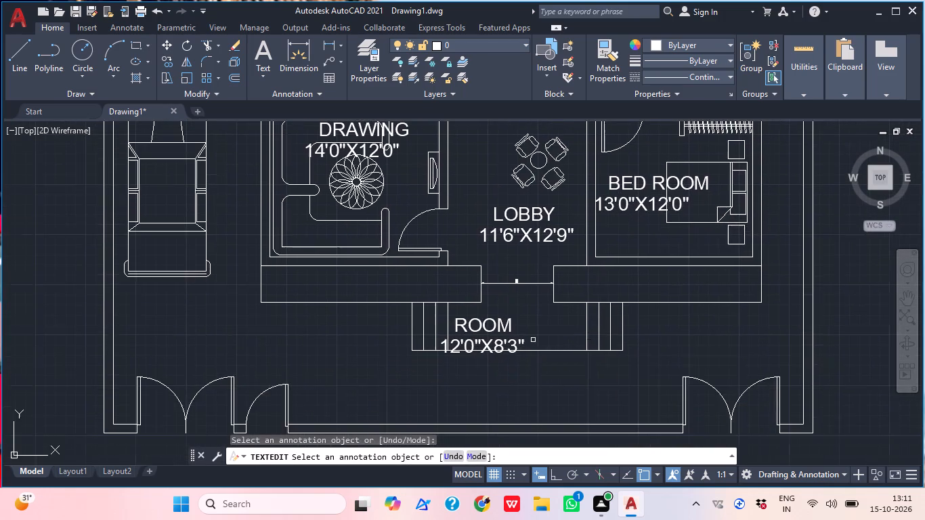
{"action": "scroll", "coordinate": [481, 321], "scroll_direction": "up", "scroll_amount": 1}
{"action": "key", "text": "Escape"}
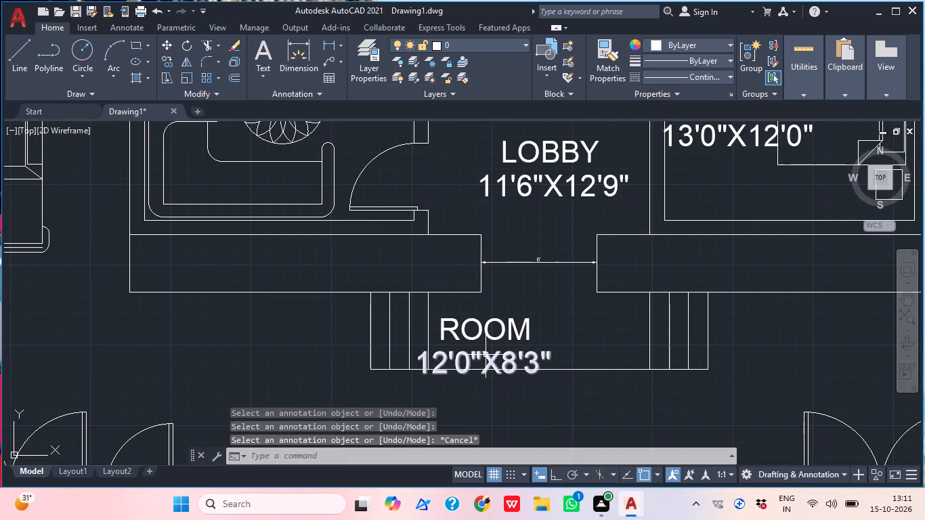
{"action": "left_click", "coordinate": [486, 356]}
{"action": "key", "text": "Delete"}
Change the ROOM text between the front entrance steps to V A R A N D A H, with spaced letters.
{"action": "left_click", "coordinate": [496, 332]}
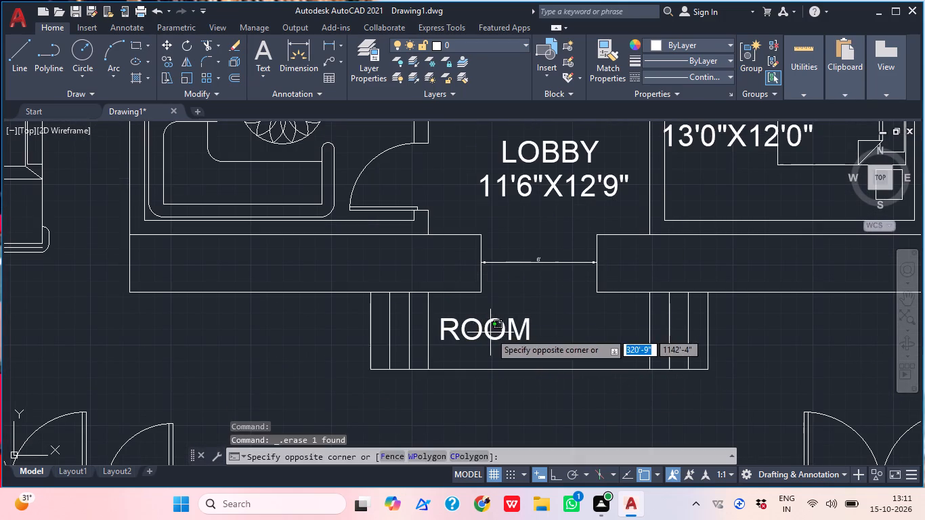
{"action": "left_click", "coordinate": [490, 332]}
{"action": "double_click", "coordinate": [482, 330]}
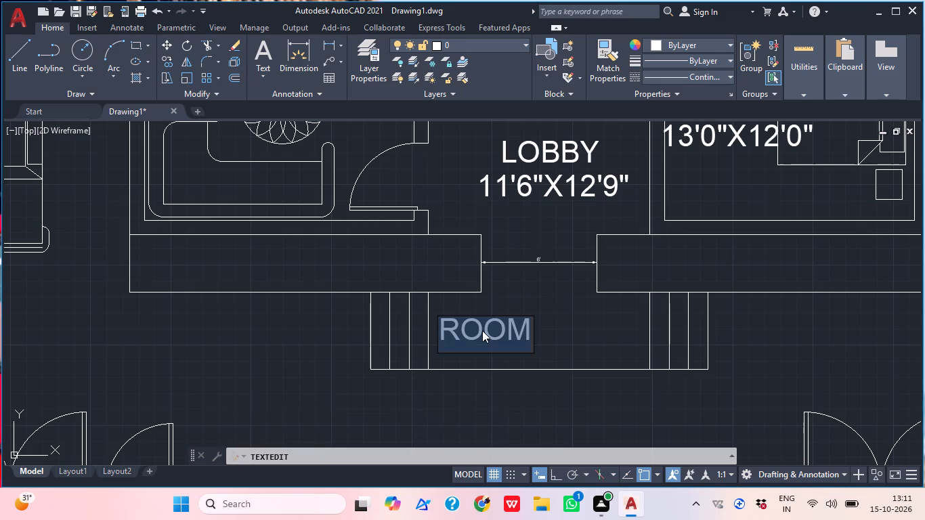
{"action": "type", "text": "V A A"}
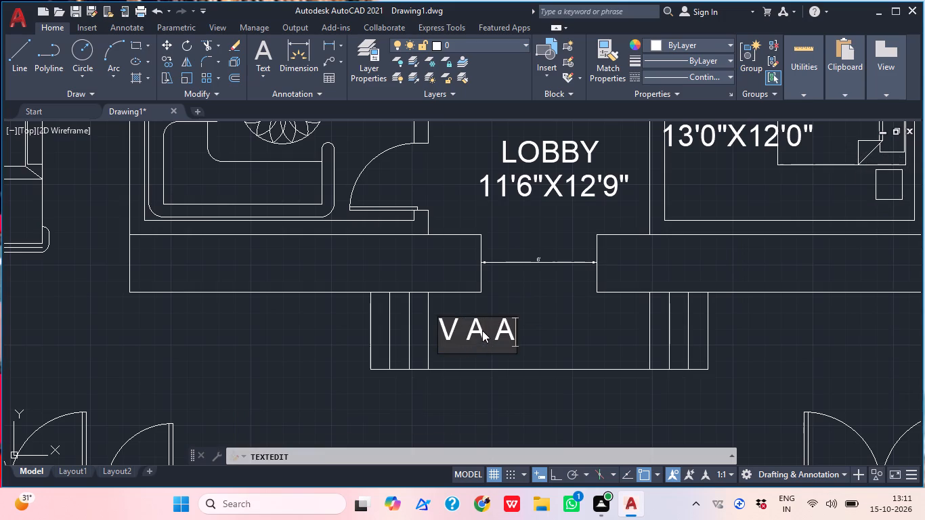
{"action": "key", "text": "BackSpace"}
{"action": "type", "text": "R A N"}
{"action": "key", "text": "space"}
{"action": "type", "text": "F"}
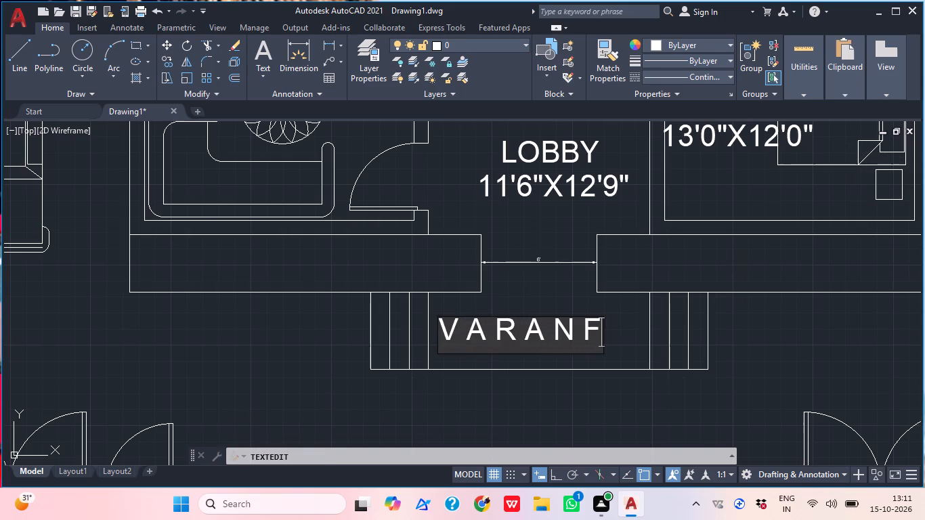
{"action": "key", "text": "space"}
{"action": "key", "text": "BackSpace"}
{"action": "key", "text": "BackSpace"}
{"action": "type", "text": "D A"}
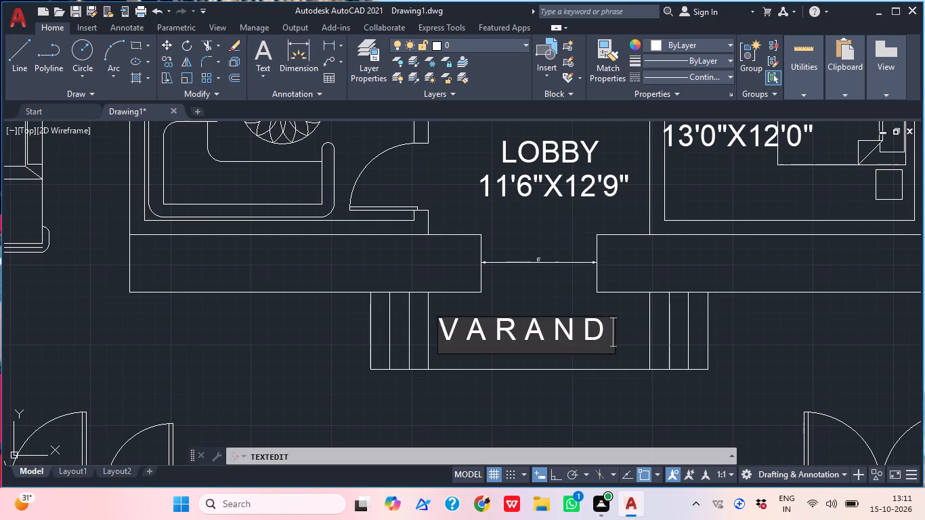
{"action": "key", "text": "space"}
{"action": "key", "text": "h"}
{"action": "key", "text": "Return"}
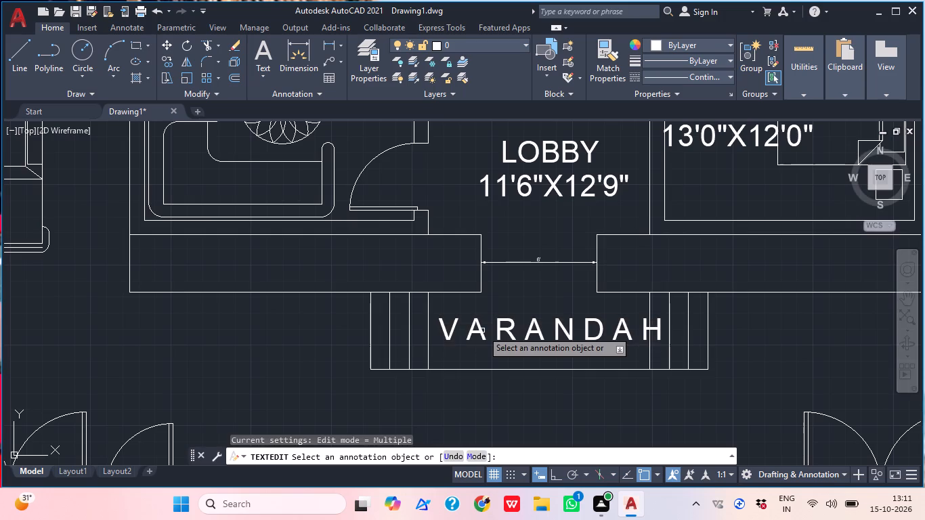
{"action": "key", "text": "Escape"}
Move the V A R A N D A H label slightly toward the drawing-room side to centre it between the entrance steps.
{"action": "left_click", "coordinate": [563, 334]}
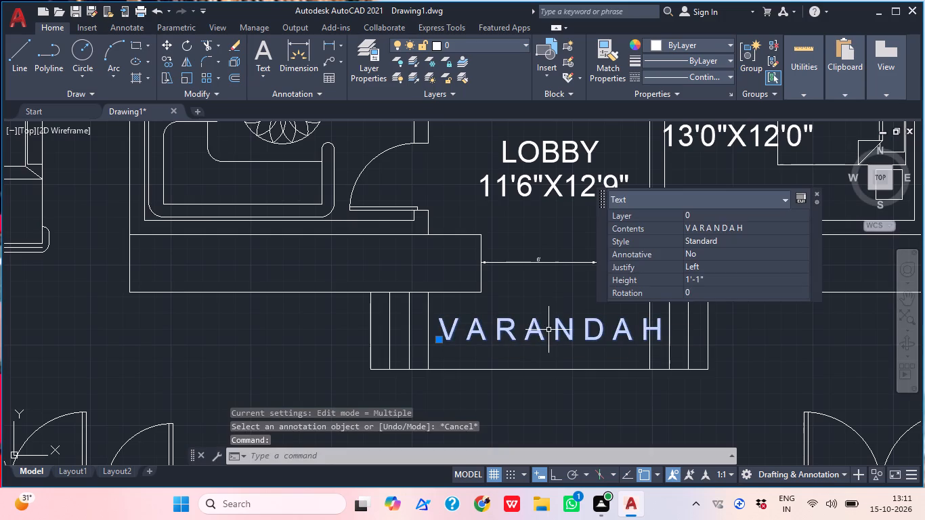
{"action": "key", "text": "comma"}
{"action": "key", "text": "BackSpace"}
{"action": "type", "text": "M"}
{"action": "key", "text": "space"}
{"action": "left_click_drag", "start_coordinate": [538, 329], "coordinate": [532, 330]}
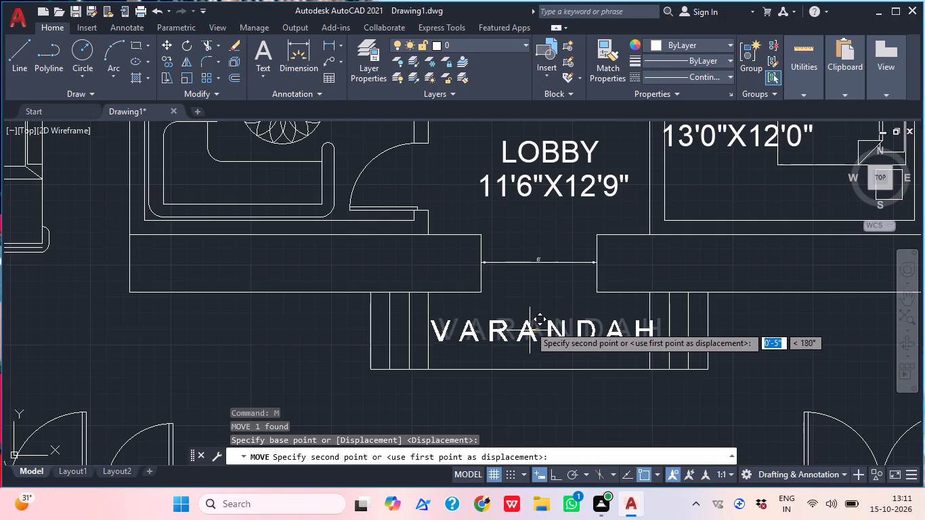
{"action": "left_click", "coordinate": [527, 324]}
Scale the V A R A N D A H label down slightly so it fits between the two flights of entrance steps.
{"action": "scroll", "coordinate": [570, 324], "scroll_direction": "down", "scroll_amount": 1}
{"action": "middle_click_drag", "start_coordinate": [586, 343], "coordinate": [586, 369]}
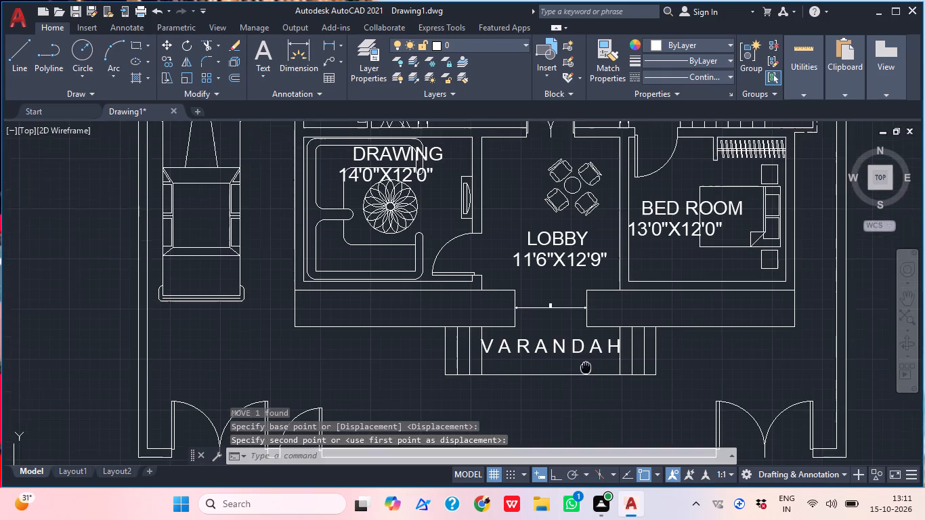
{"action": "middle_click_drag", "start_coordinate": [586, 369], "coordinate": [584, 387]}
{"action": "middle_click_drag", "start_coordinate": [641, 383], "coordinate": [580, 382]}
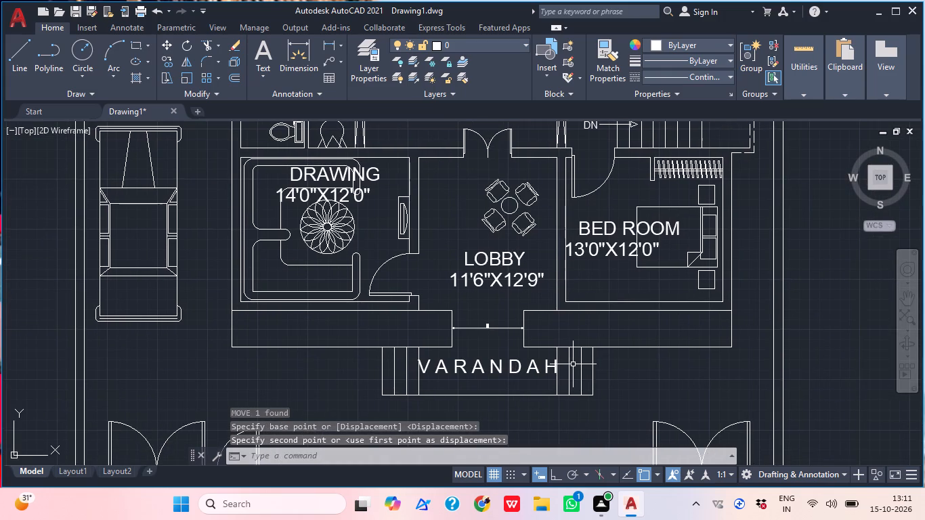
{"action": "scroll", "coordinate": [563, 358], "scroll_direction": "up", "scroll_amount": 2}
{"action": "left_click", "coordinate": [452, 380]}
{"action": "type", "text": "SC"}
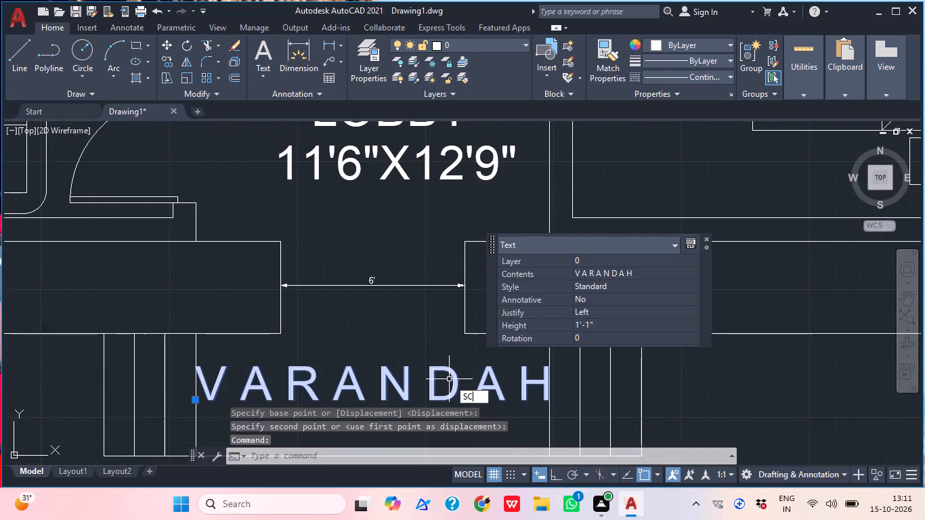
{"action": "key", "text": "space"}
{"action": "left_click", "coordinate": [418, 379]}
{"action": "middle_click_drag", "start_coordinate": [494, 364], "coordinate": [632, 343]}
{"action": "scroll", "coordinate": [566, 345], "scroll_direction": "up", "scroll_amount": 2}
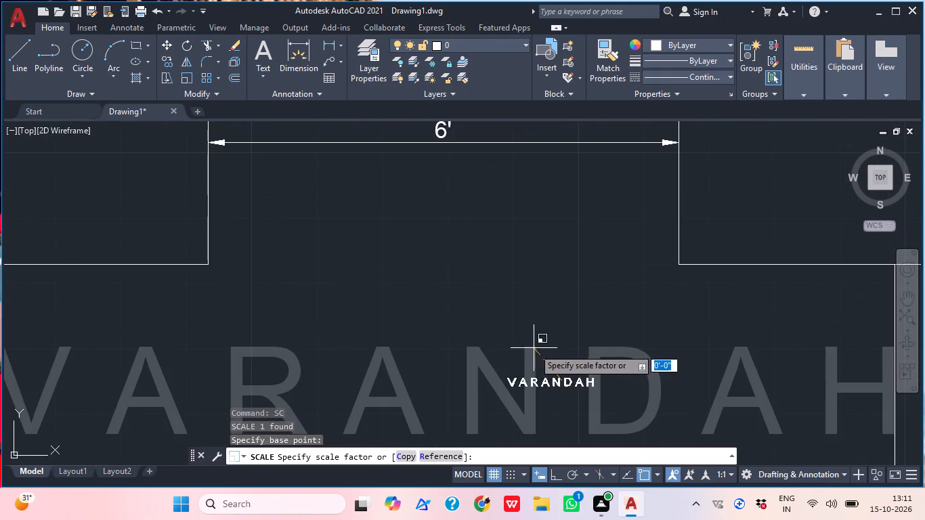
{"action": "scroll", "coordinate": [525, 305], "scroll_direction": "down", "scroll_amount": 2}
{"action": "scroll", "coordinate": [548, 206], "scroll_direction": "down", "scroll_amount": 1}
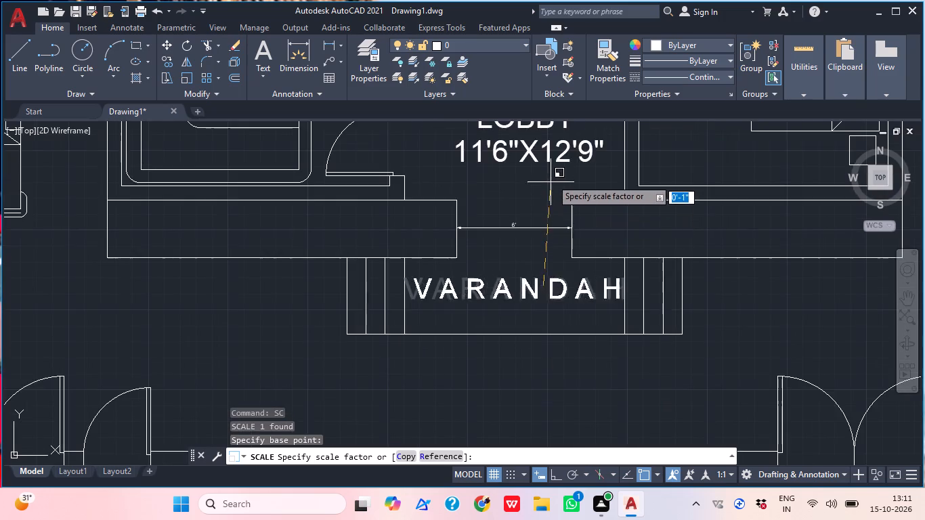
{"action": "scroll", "coordinate": [551, 177], "scroll_direction": "up", "scroll_amount": 1}
{"action": "middle_click_drag", "start_coordinate": [551, 177], "coordinate": [553, 216]}
{"action": "left_click", "coordinate": [536, 225]}
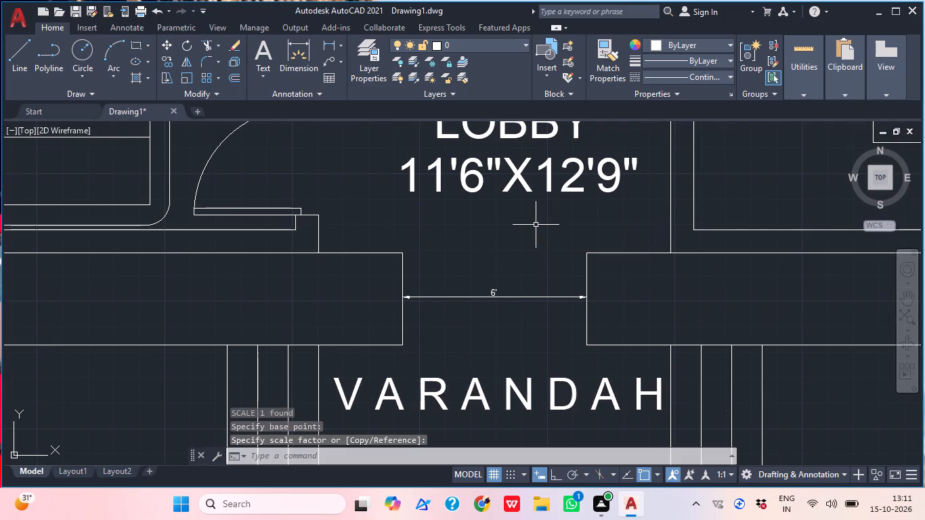
Correct the spelling of the entrance label to V E R A N D A H.
{"action": "scroll", "coordinate": [600, 204], "scroll_direction": "down", "scroll_amount": 2}
{"action": "middle_click_drag", "start_coordinate": [606, 289], "coordinate": [578, 338]}
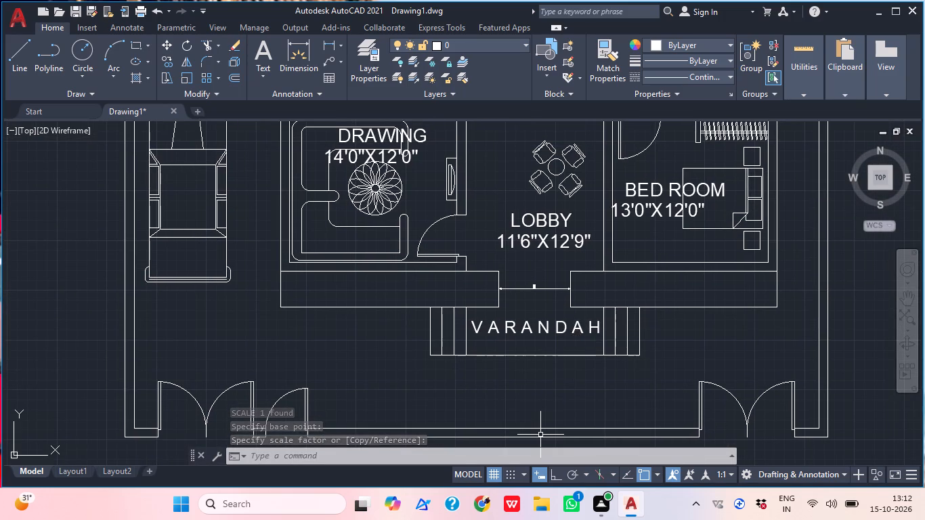
{"action": "scroll", "coordinate": [504, 372], "scroll_direction": "up", "scroll_amount": 2}
{"action": "double_click", "coordinate": [477, 271]}
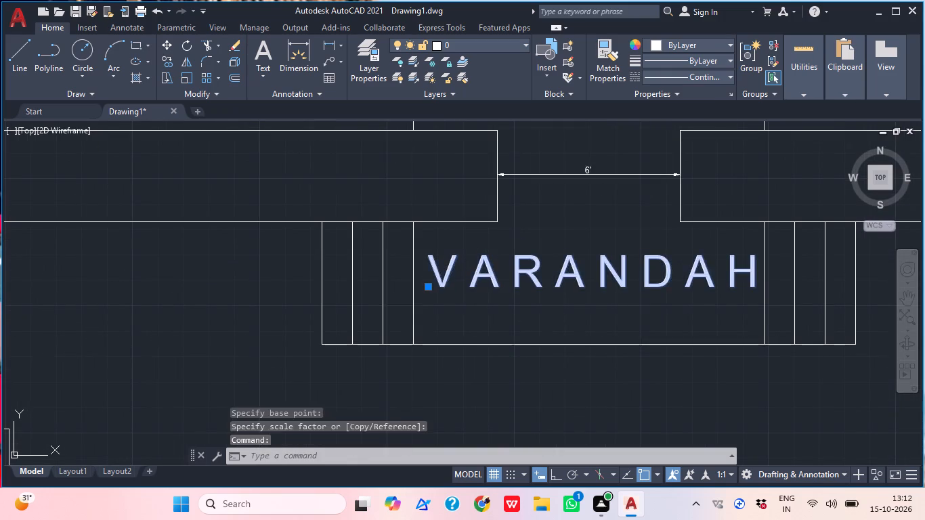
{"action": "left_click", "coordinate": [500, 256]}
{"action": "key", "text": "BackSpace"}
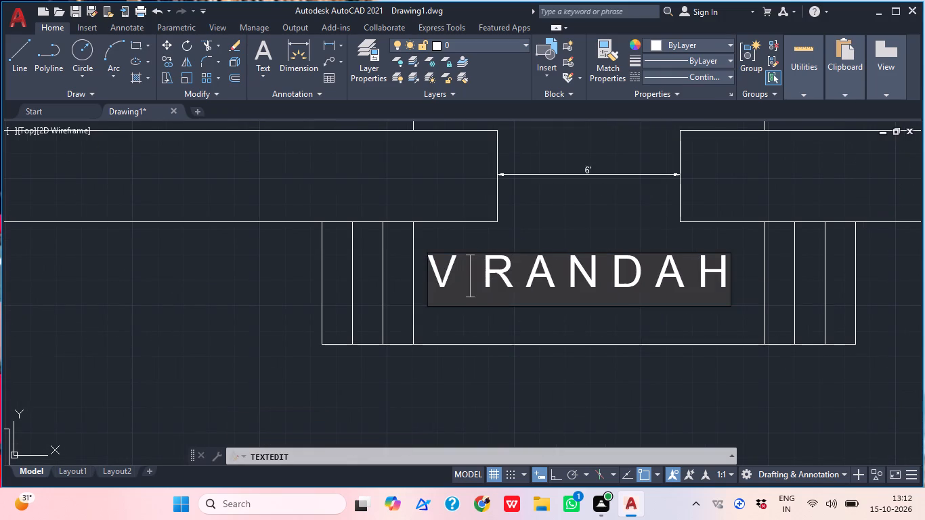
{"action": "key", "text": "e"}
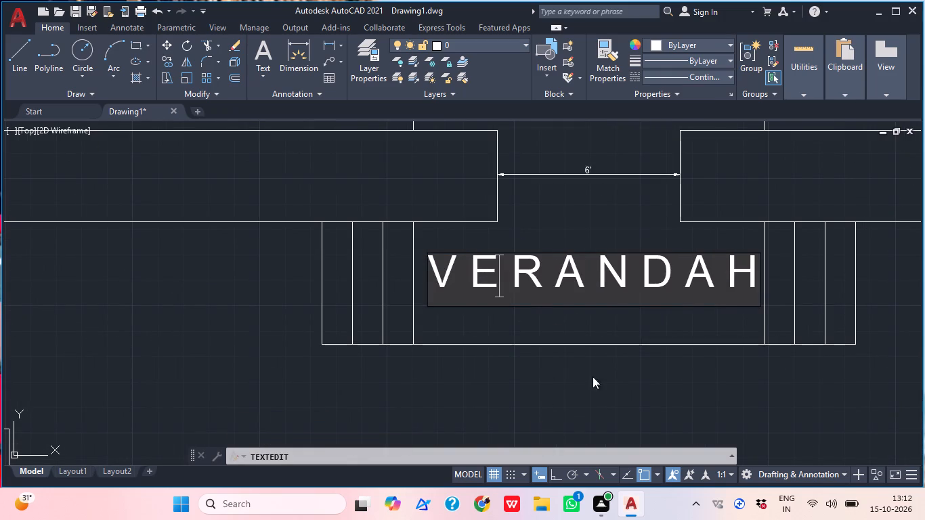
{"action": "scroll", "coordinate": [561, 321], "scroll_direction": "down", "scroll_amount": 1}
{"action": "middle_click_drag", "start_coordinate": [563, 263], "coordinate": [536, 291]}
{"action": "left_click", "coordinate": [561, 397]}
{"action": "key", "text": "Escape"}
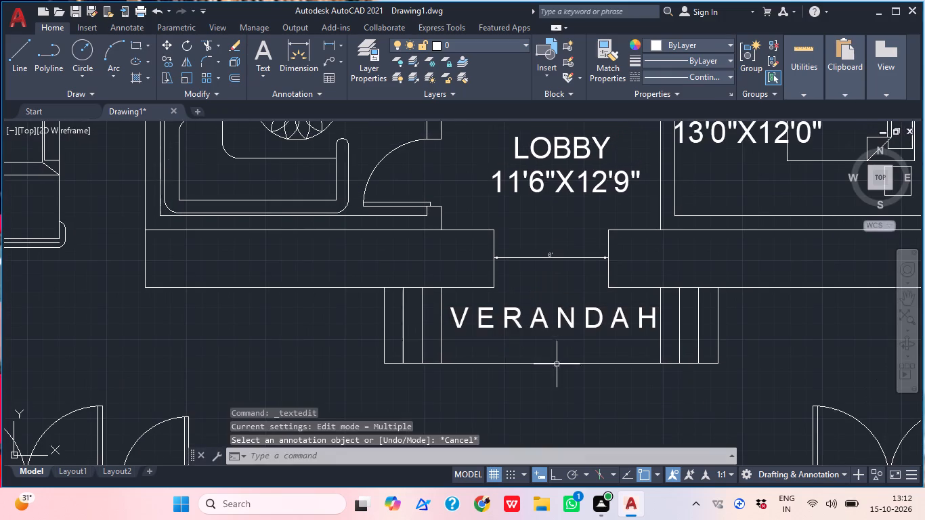
Copy the staircase's UP text and arrow to the verandah steps on the drawing-room side, with the arrow tip at the second step line.
{"action": "scroll", "coordinate": [583, 348], "scroll_direction": "down", "scroll_amount": 1}
{"action": "middle_click_drag", "start_coordinate": [599, 379], "coordinate": [539, 399]}
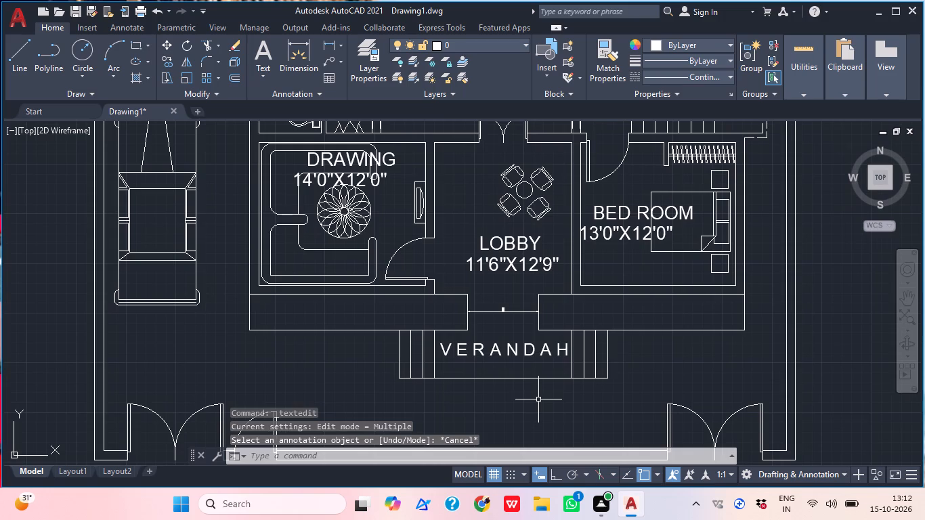
{"action": "middle_click_drag", "start_coordinate": [574, 257], "coordinate": [515, 328]}
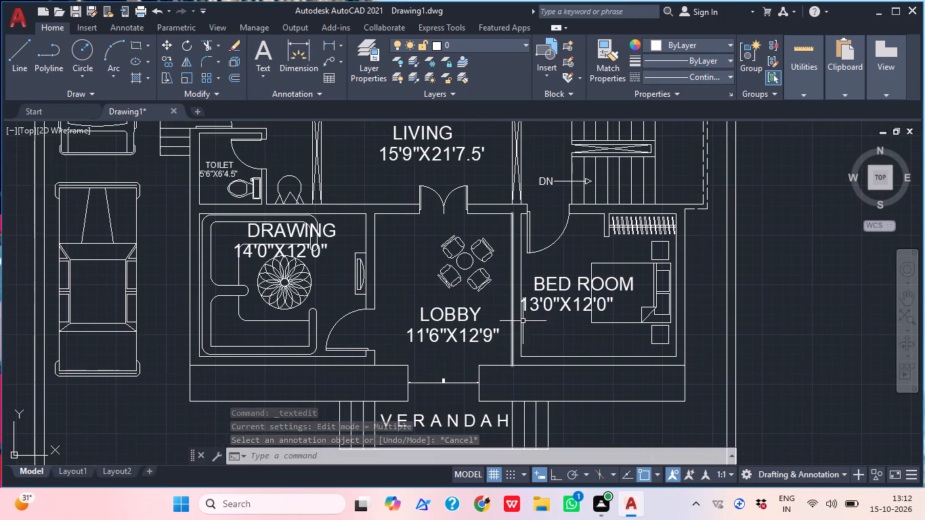
{"action": "middle_click_drag", "start_coordinate": [551, 330], "coordinate": [537, 370]}
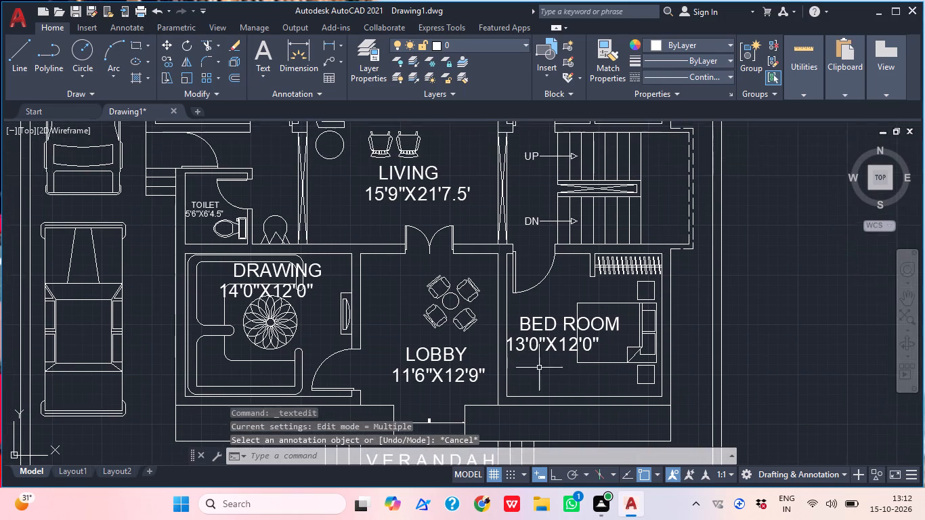
{"action": "scroll", "coordinate": [551, 223], "scroll_direction": "up", "scroll_amount": 2}
{"action": "middle_click_drag", "start_coordinate": [540, 189], "coordinate": [523, 283]}
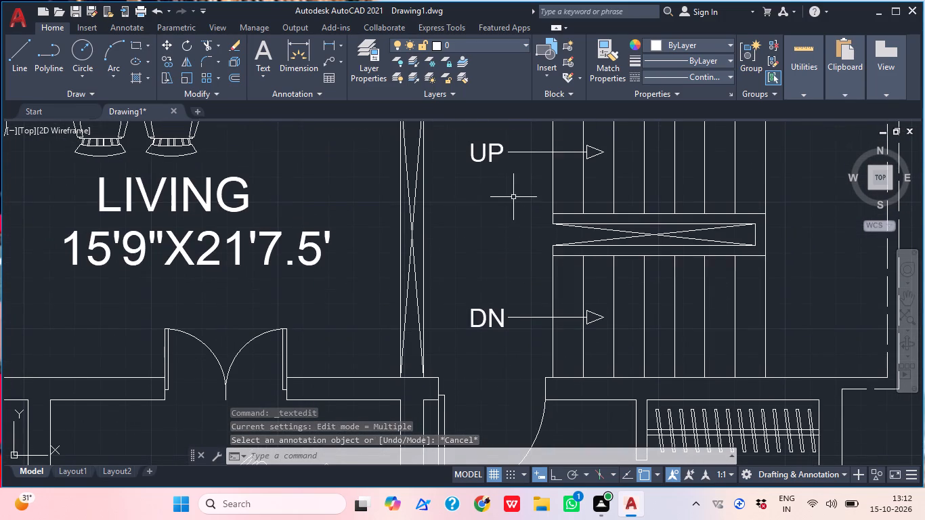
{"action": "left_click", "coordinate": [513, 197]}
{"action": "left_click", "coordinate": [469, 130]}
{"action": "middle_click_drag", "start_coordinate": [632, 158], "coordinate": [569, 224]}
{"action": "scroll", "coordinate": [534, 221], "scroll_direction": "up", "scroll_amount": 2}
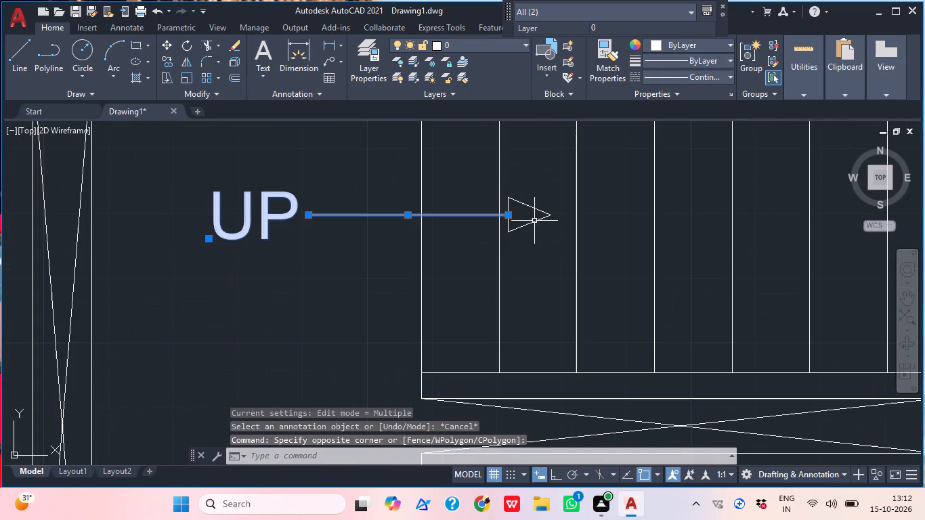
{"action": "left_click", "coordinate": [541, 246]}
{"action": "left_click", "coordinate": [512, 181]}
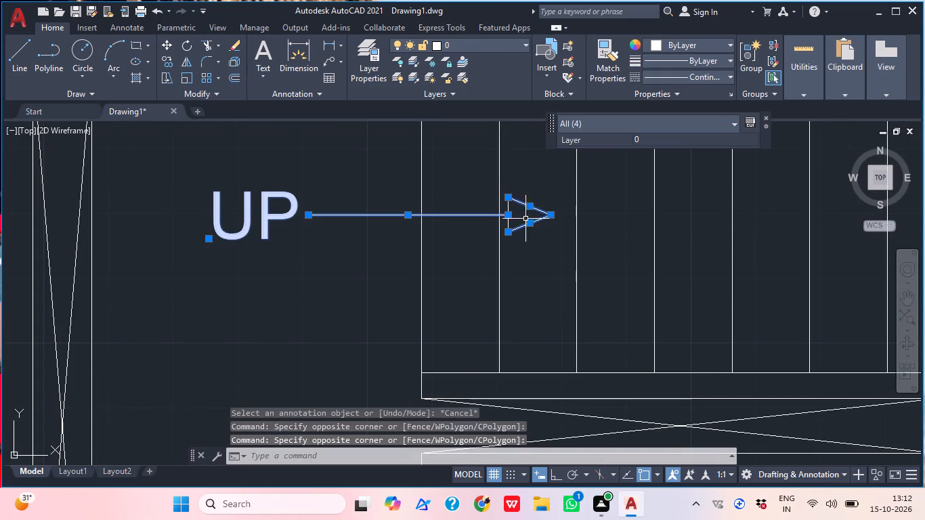
{"action": "middle_click_drag", "start_coordinate": [526, 240], "coordinate": [494, 277]}
{"action": "middle_click", "coordinate": [522, 267]}
{"action": "scroll", "coordinate": [522, 267], "scroll_direction": "down", "scroll_amount": 1}
{"action": "type", "text": "COP"}
{"action": "key", "text": "space"}
{"action": "left_click", "coordinate": [523, 255]}
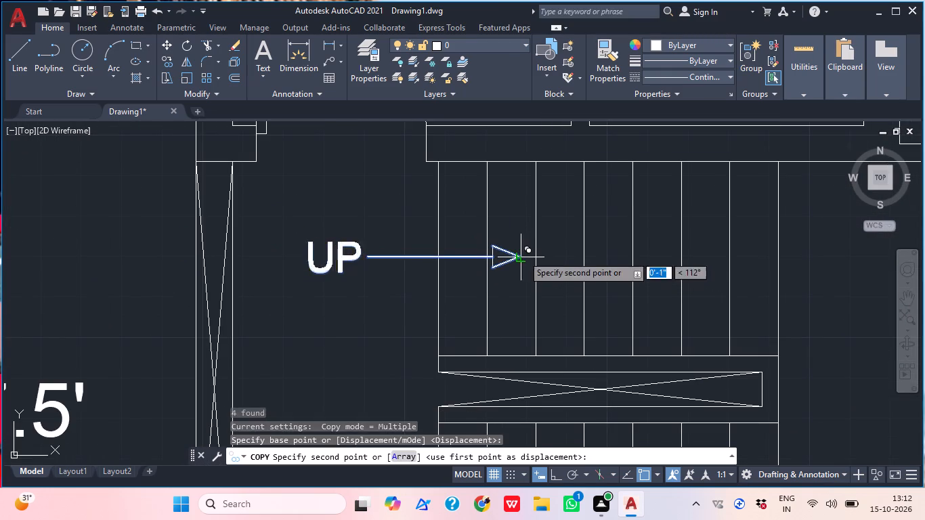
{"action": "scroll", "coordinate": [603, 199], "scroll_direction": "down", "scroll_amount": 3}
{"action": "middle_click_drag", "start_coordinate": [498, 337], "coordinate": [616, 181]}
{"action": "middle_click_drag", "start_coordinate": [481, 345], "coordinate": [559, 259]}
{"action": "scroll", "coordinate": [546, 291], "scroll_direction": "up", "scroll_amount": 2}
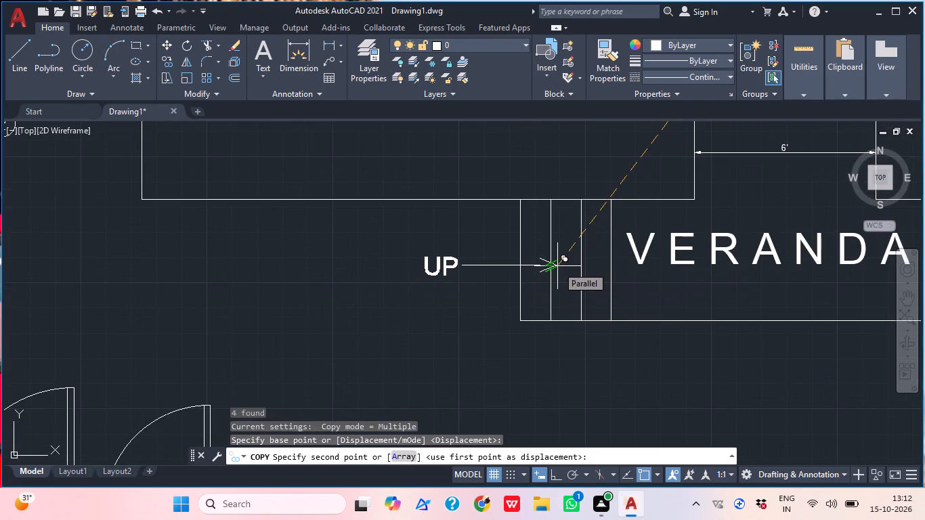
{"action": "scroll", "coordinate": [557, 266], "scroll_direction": "up", "scroll_amount": 1}
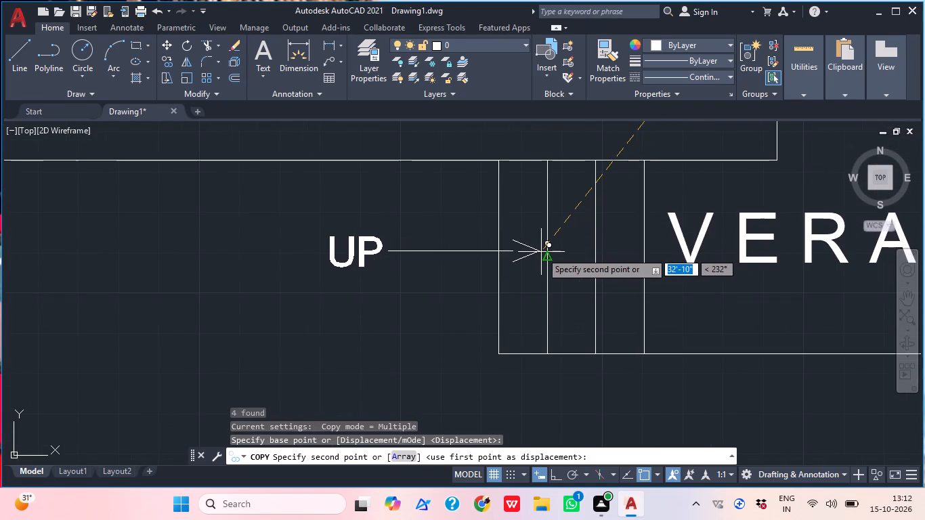
{"action": "left_click", "coordinate": [541, 252]}
{"action": "key", "text": "Escape"}
Draw a vertical line closing the open back of the copied UP arrowhead at the verandah steps.
{"action": "type", "text": "L"}
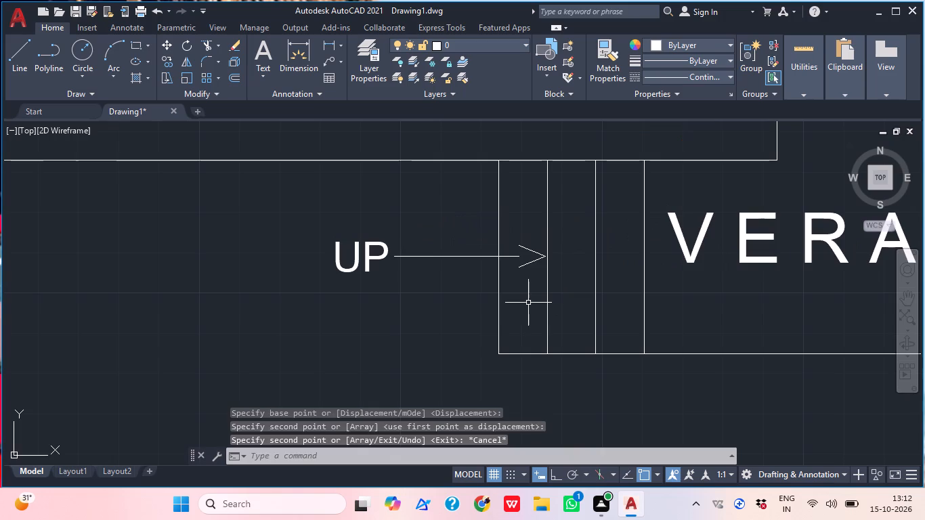
{"action": "key", "text": "space"}
{"action": "scroll", "coordinate": [528, 273], "scroll_direction": "up", "scroll_amount": 2}
{"action": "left_click", "coordinate": [505, 261]}
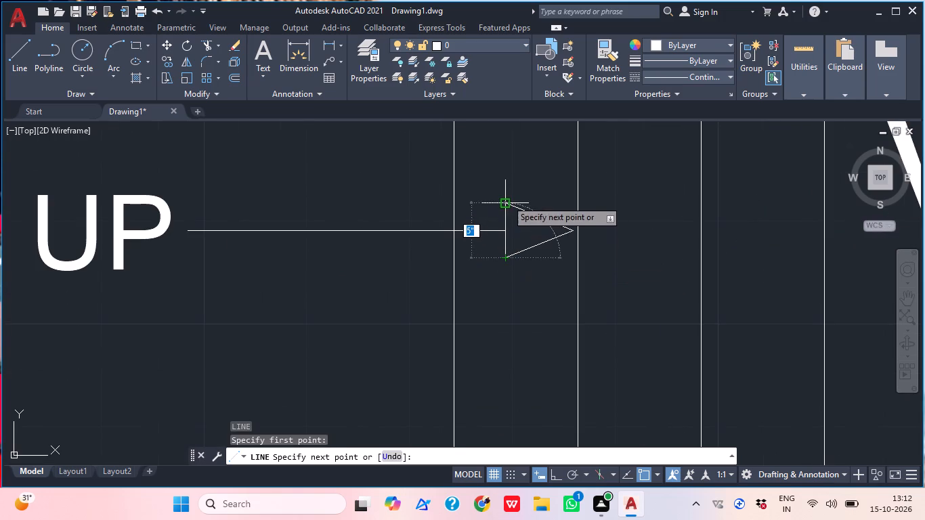
{"action": "left_click", "coordinate": [507, 200]}
{"action": "key", "text": "Escape"}
Mirror the UP text and arrow about a vertical line through the midpoint of the 6' entrance opening, keeping the original.
{"action": "scroll", "coordinate": [560, 244], "scroll_direction": "down", "scroll_amount": 1}
{"action": "left_click", "coordinate": [542, 272]}
{"action": "left_click", "coordinate": [514, 215]}
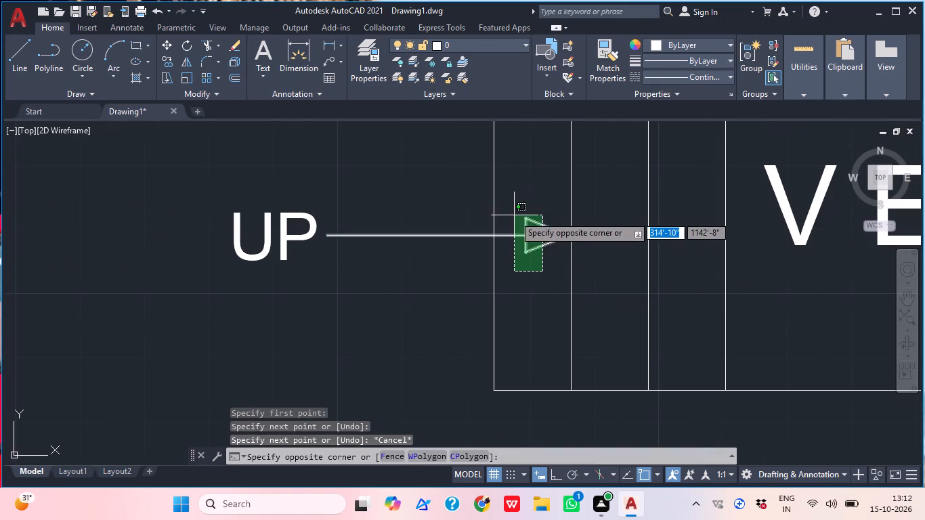
{"action": "left_click_drag", "start_coordinate": [353, 258], "coordinate": [335, 261]}
{"action": "left_click", "coordinate": [240, 217]}
{"action": "scroll", "coordinate": [320, 284], "scroll_direction": "down", "scroll_amount": 2}
{"action": "middle_click_drag", "start_coordinate": [351, 314], "coordinate": [325, 318]}
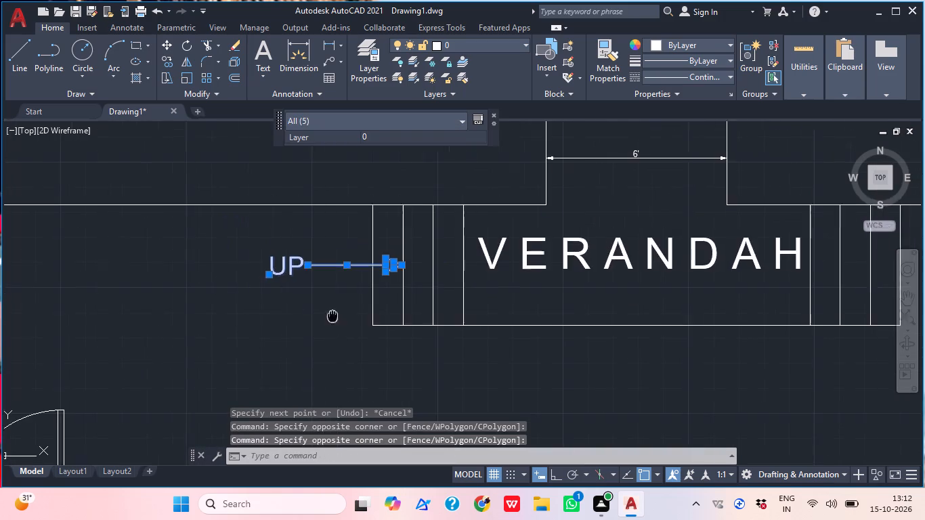
{"action": "middle_click_drag", "start_coordinate": [325, 318], "coordinate": [150, 347]}
{"action": "type", "text": "MI"}
{"action": "key", "text": "space"}
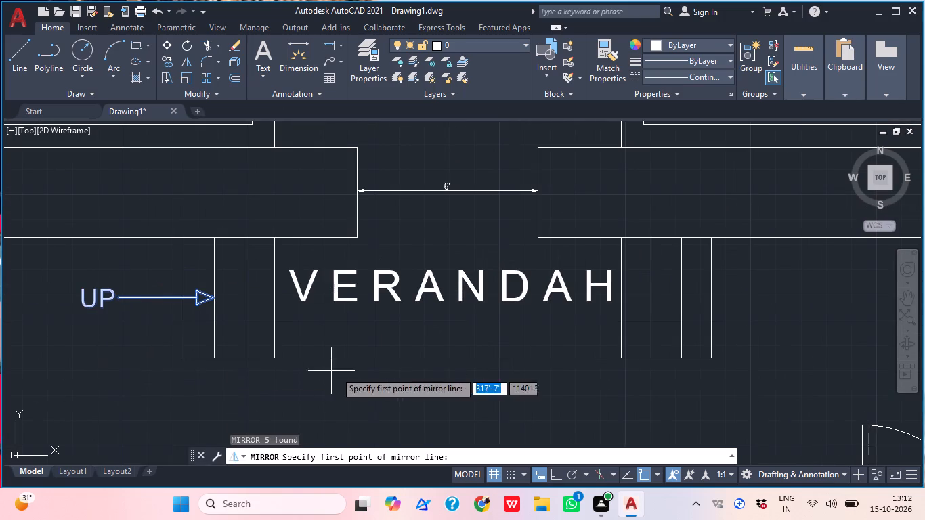
{"action": "left_click", "coordinate": [448, 191]}
{"action": "scroll", "coordinate": [459, 247], "scroll_direction": "down", "scroll_amount": 2}
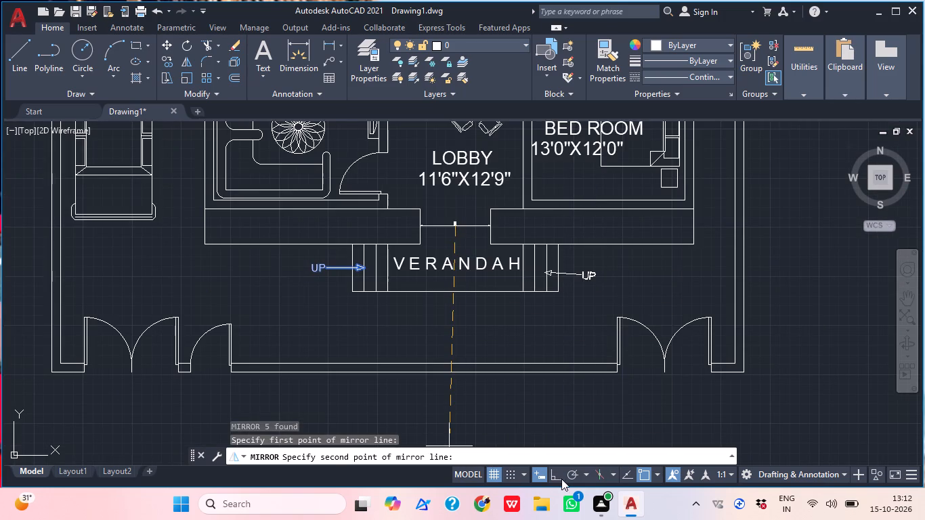
{"action": "left_click", "coordinate": [553, 472]}
{"action": "left_click", "coordinate": [482, 323]}
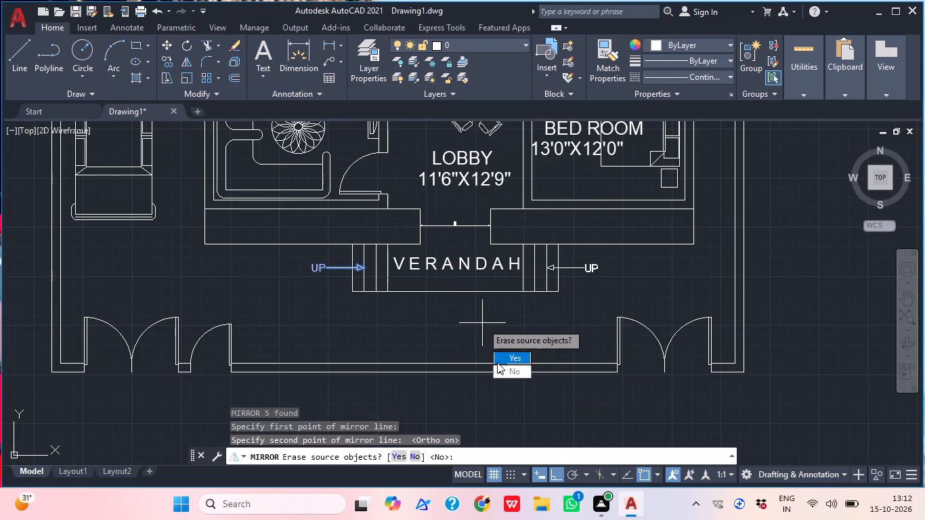
{"action": "left_click_drag", "start_coordinate": [497, 373], "coordinate": [482, 323]}
{"action": "key", "text": "Escape"}
Add a horizontal linear dimension from the 12'0"X12'0" bed room's outer rear corner to the inner face of the car-side compound wall.
{"action": "scroll", "coordinate": [397, 305], "scroll_direction": "down", "scroll_amount": 2}
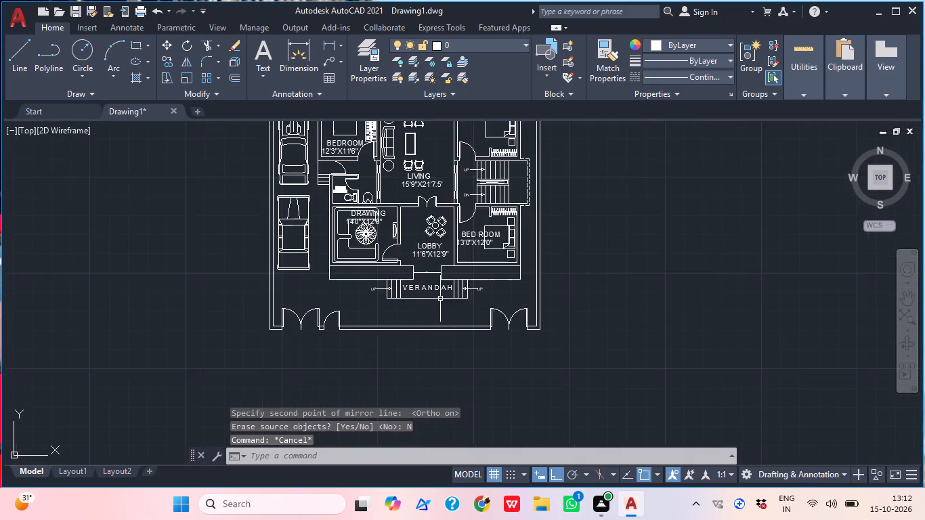
{"action": "middle_click_drag", "start_coordinate": [451, 297], "coordinate": [409, 358]}
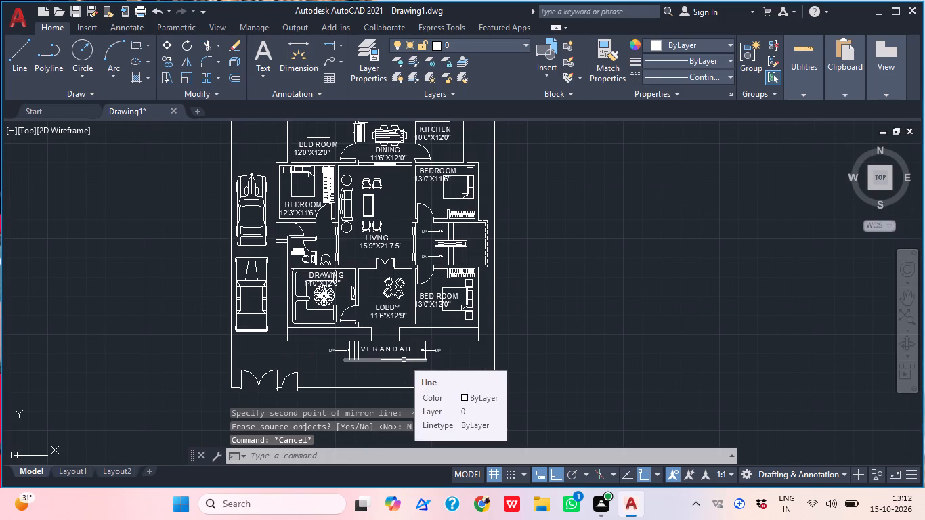
{"action": "middle_click_drag", "start_coordinate": [507, 375], "coordinate": [510, 405]}
{"action": "middle_click_drag", "start_coordinate": [513, 387], "coordinate": [511, 324]}
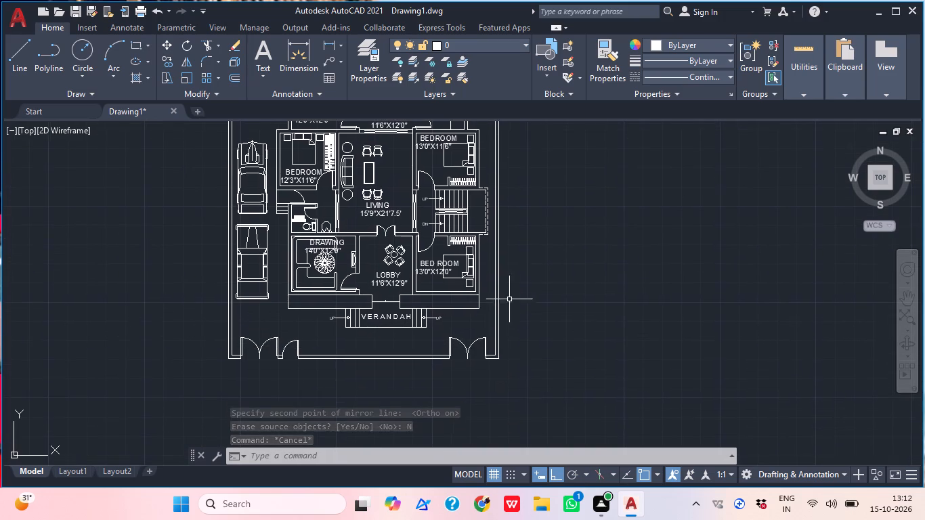
{"action": "middle_click_drag", "start_coordinate": [513, 291], "coordinate": [502, 381]}
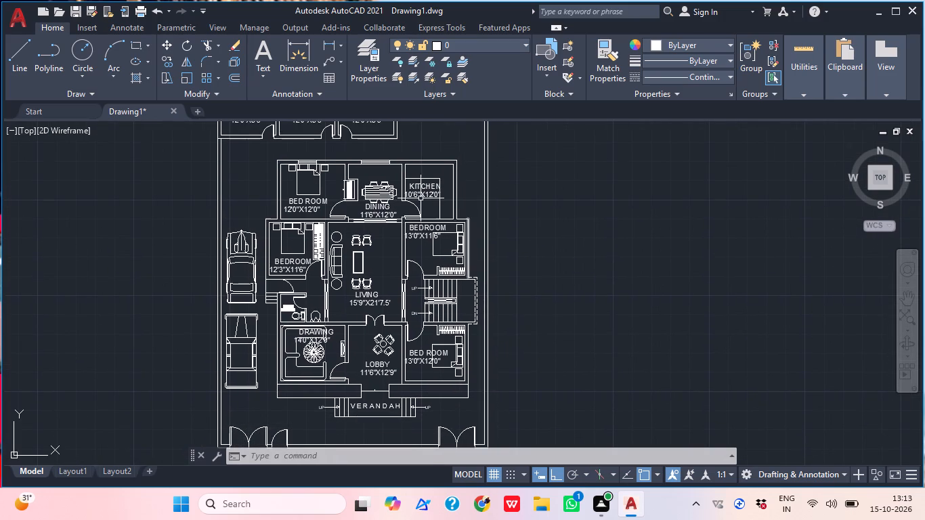
{"action": "middle_click_drag", "start_coordinate": [397, 239], "coordinate": [366, 353]}
{"action": "middle_click_drag", "start_coordinate": [320, 299], "coordinate": [397, 353]}
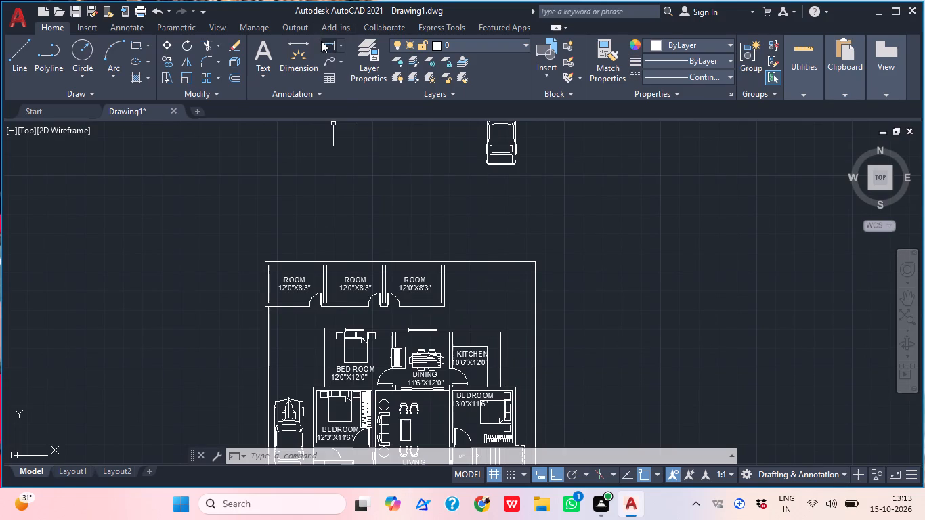
{"action": "left_click", "coordinate": [326, 45]}
{"action": "middle_click_drag", "start_coordinate": [296, 286], "coordinate": [352, 172]}
{"action": "scroll", "coordinate": [375, 227], "scroll_direction": "up", "scroll_amount": 2}
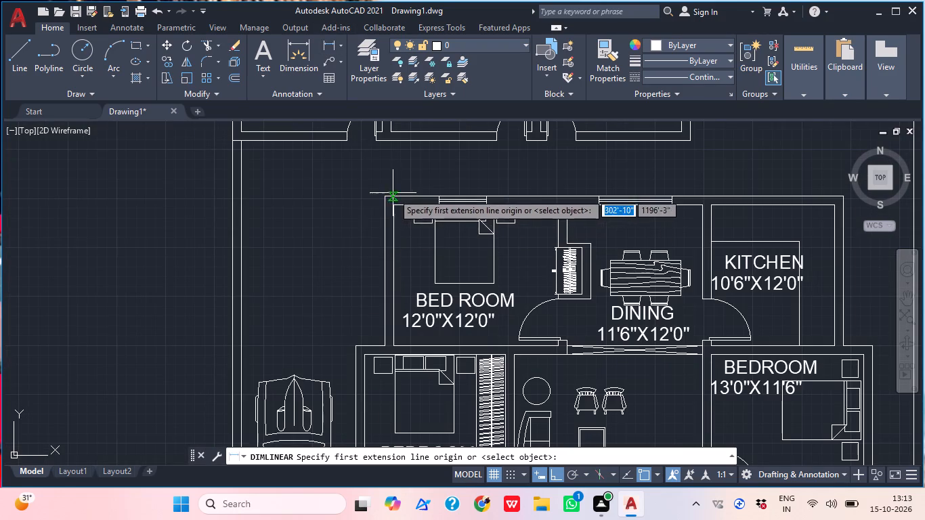
{"action": "left_click", "coordinate": [381, 198]}
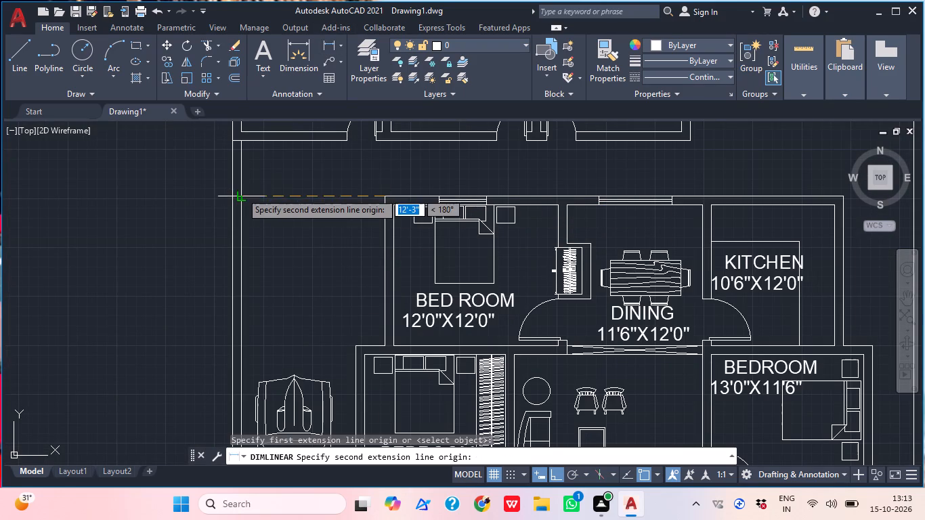
{"action": "left_click", "coordinate": [241, 192]}
{"action": "left_click", "coordinate": [243, 234]}
Add a horizontal linear dimension from the 12'3"X11'6" bedroom's outer corner to the inner face of the car-side compound wall.
{"action": "middle_click_drag", "start_coordinate": [305, 231], "coordinate": [317, 204]}
{"action": "scroll", "coordinate": [332, 204], "scroll_direction": "up", "scroll_amount": 1}
{"action": "middle_click_drag", "start_coordinate": [317, 244], "coordinate": [324, 143]}
{"action": "scroll", "coordinate": [324, 143], "scroll_direction": "down", "scroll_amount": 1}
{"action": "left_click", "coordinate": [324, 45]}
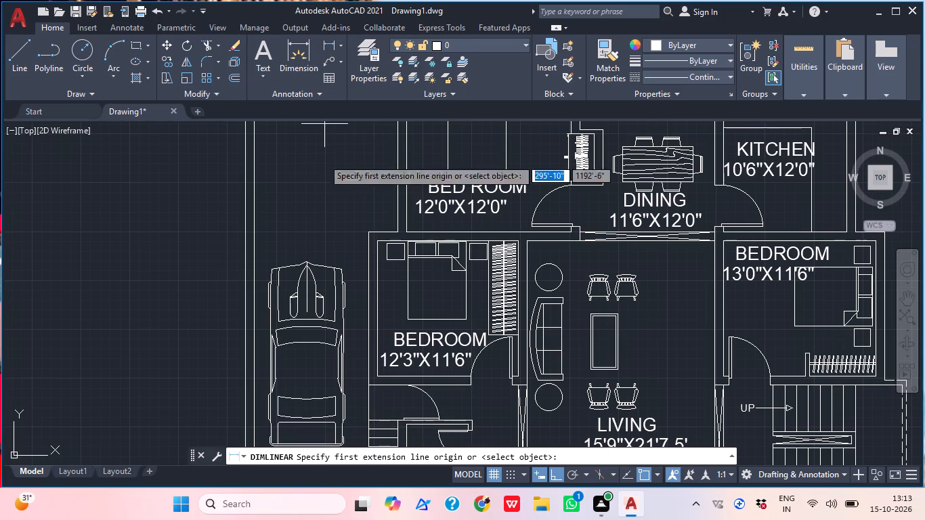
{"action": "scroll", "coordinate": [368, 236], "scroll_direction": "up", "scroll_amount": 1}
{"action": "left_click", "coordinate": [365, 234]}
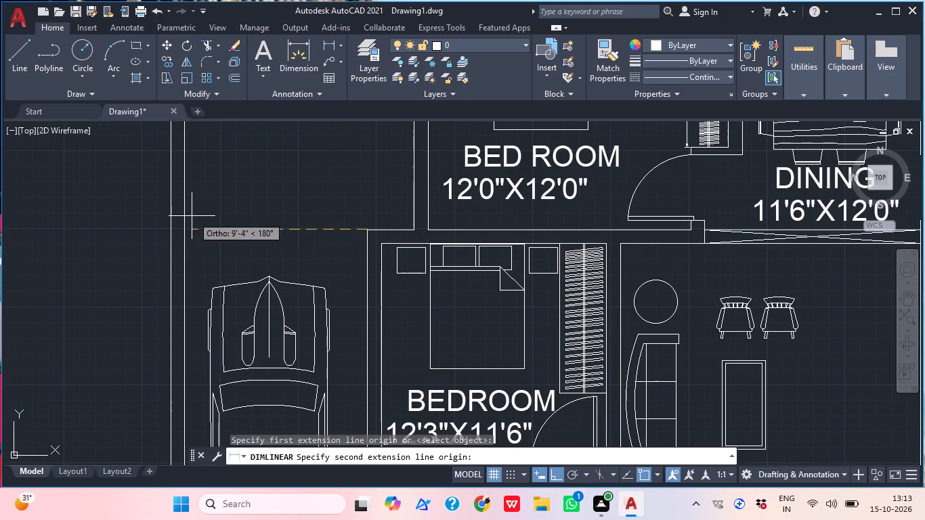
{"action": "left_click", "coordinate": [184, 228]}
{"action": "left_click", "coordinate": [194, 251]}
Add a horizontal linear dimension from the kitchen's outer rear corner to the inner face of the adjacent compound wall.
{"action": "scroll", "coordinate": [262, 214], "scroll_direction": "down", "scroll_amount": 2}
{"action": "middle_click_drag", "start_coordinate": [282, 271], "coordinate": [299, 163]}
{"action": "middle_click_drag", "start_coordinate": [307, 313], "coordinate": [277, 272]}
{"action": "middle_click_drag", "start_coordinate": [350, 269], "coordinate": [43, 303]}
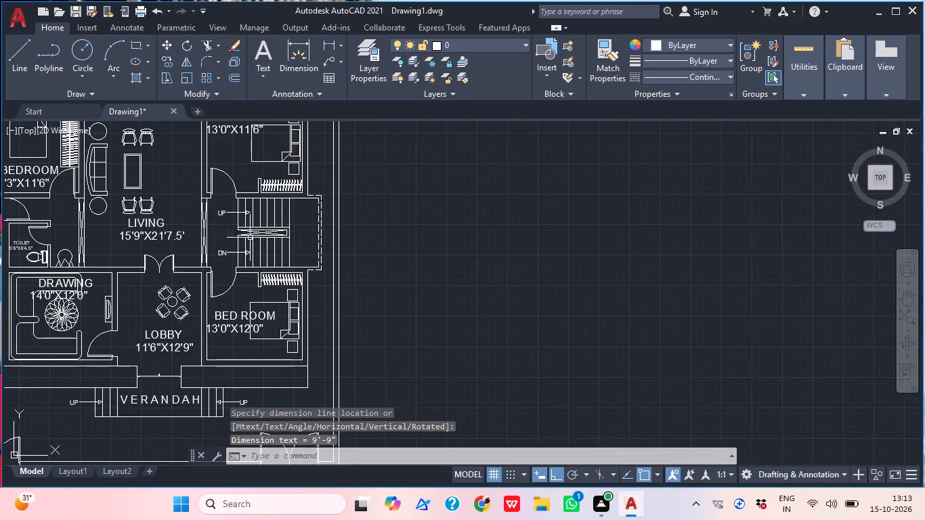
{"action": "middle_click_drag", "start_coordinate": [269, 222], "coordinate": [246, 384]}
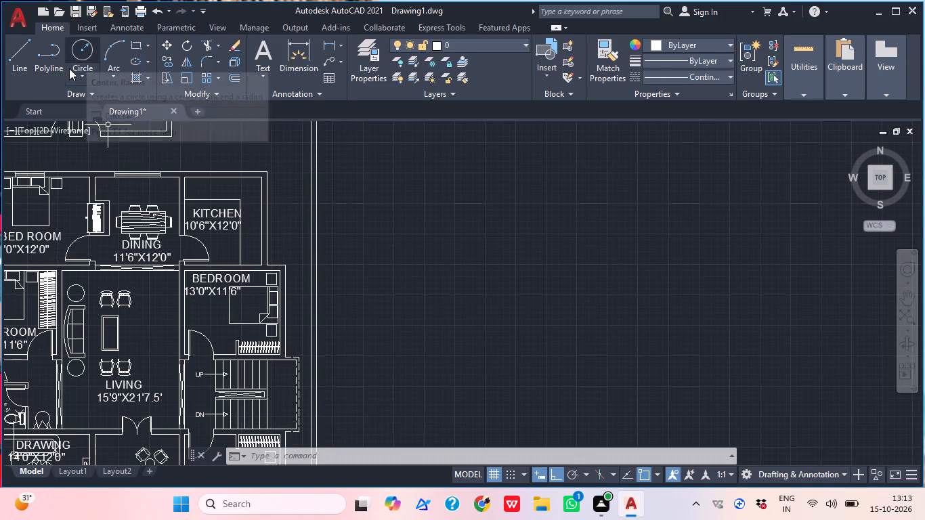
{"action": "left_click", "coordinate": [326, 44]}
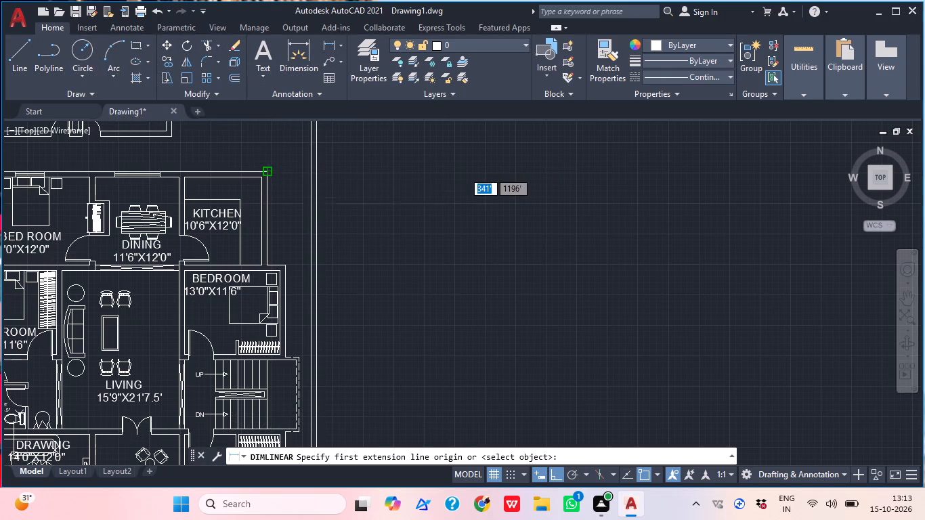
{"action": "left_click", "coordinate": [265, 171]}
{"action": "scroll", "coordinate": [303, 175], "scroll_direction": "up", "scroll_amount": 1}
{"action": "left_click", "coordinate": [314, 169]}
{"action": "left_click", "coordinate": [314, 187]}
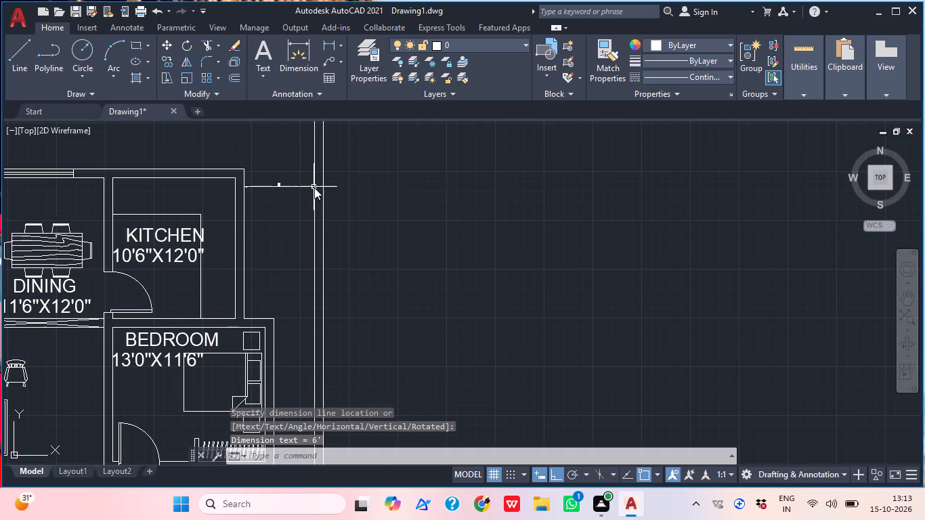
Add a horizontal linear dimension from the 13'0"X11'6" bedroom's outer corner to the inner face of the adjacent compound wall.
{"action": "scroll", "coordinate": [228, 197], "scroll_direction": "up", "scroll_amount": 1}
{"action": "middle_click_drag", "start_coordinate": [297, 198], "coordinate": [297, 248]}
{"action": "scroll", "coordinate": [297, 246], "scroll_direction": "up", "scroll_amount": 1}
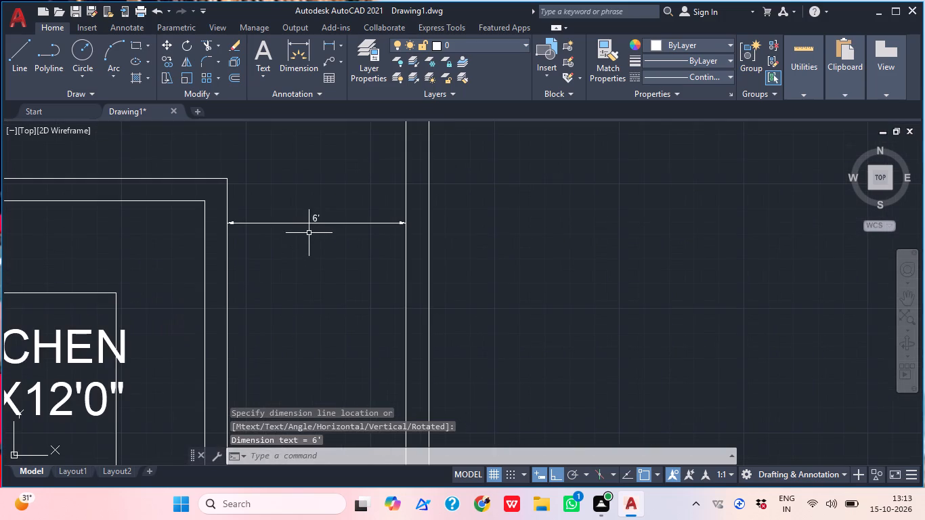
{"action": "scroll", "coordinate": [320, 219], "scroll_direction": "down", "scroll_amount": 2}
{"action": "middle_click_drag", "start_coordinate": [320, 219], "coordinate": [328, 142]}
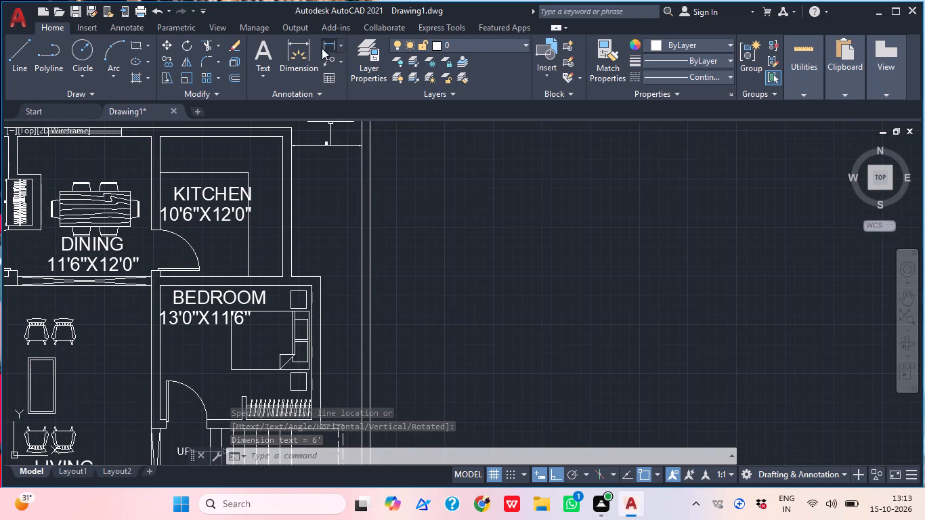
{"action": "left_click", "coordinate": [327, 47]}
{"action": "middle_click_drag", "start_coordinate": [239, 321], "coordinate": [250, 253]}
{"action": "scroll", "coordinate": [247, 278], "scroll_direction": "up", "scroll_amount": 1}
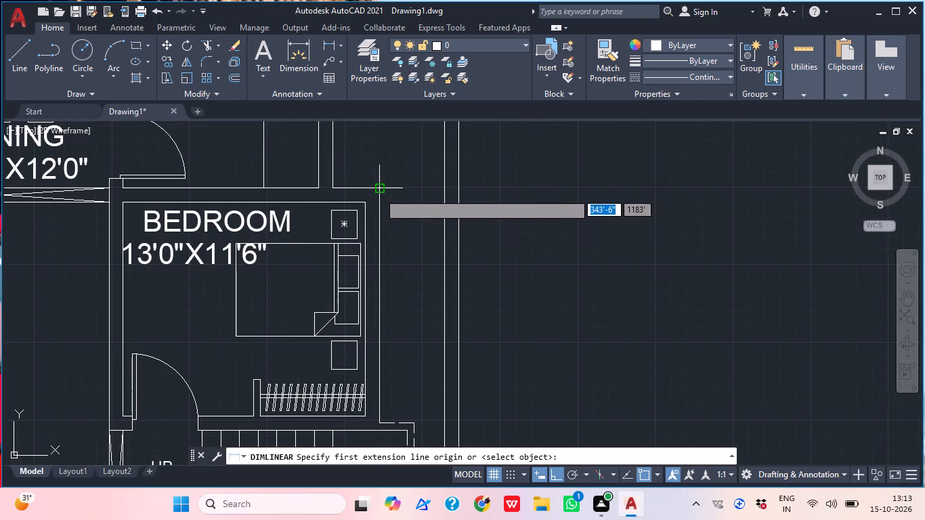
{"action": "left_click", "coordinate": [377, 192]}
{"action": "left_click", "coordinate": [447, 189]}
{"action": "left_click", "coordinate": [446, 261]}
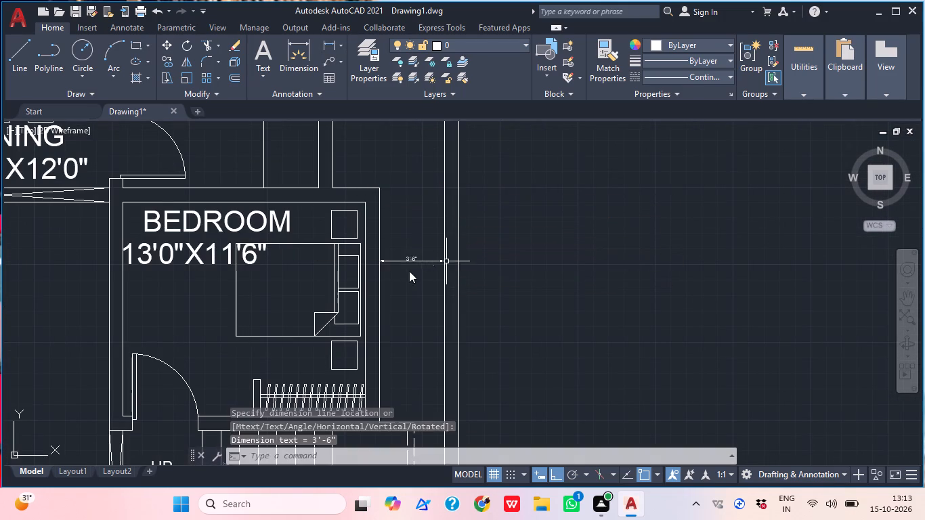
Dimension the length of the front strip outside the 13'0"X12'0" bed room, from the entrance opening to its outer end.
{"action": "scroll", "coordinate": [405, 269], "scroll_direction": "up", "scroll_amount": 1}
{"action": "scroll", "coordinate": [410, 259], "scroll_direction": "down", "scroll_amount": 3}
{"action": "middle_click_drag", "start_coordinate": [364, 335], "coordinate": [354, 284]}
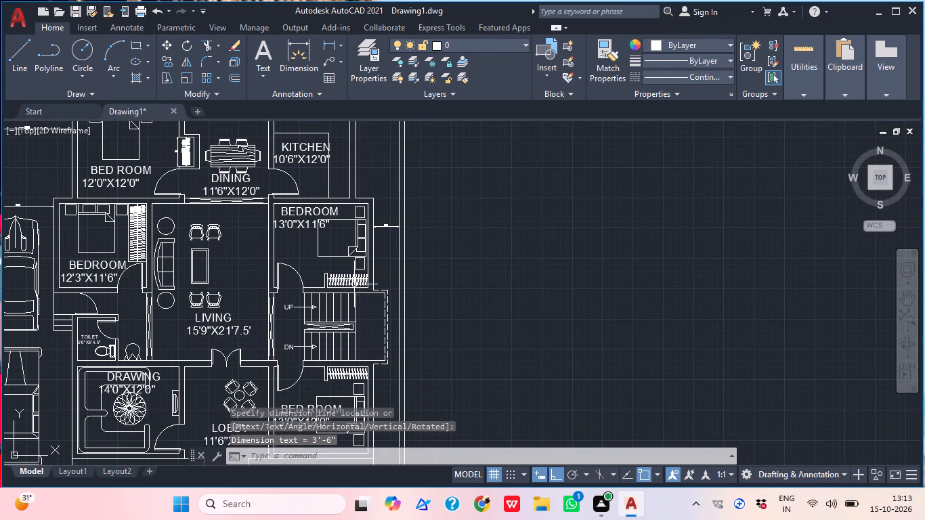
{"action": "middle_click_drag", "start_coordinate": [383, 300], "coordinate": [322, 188]}
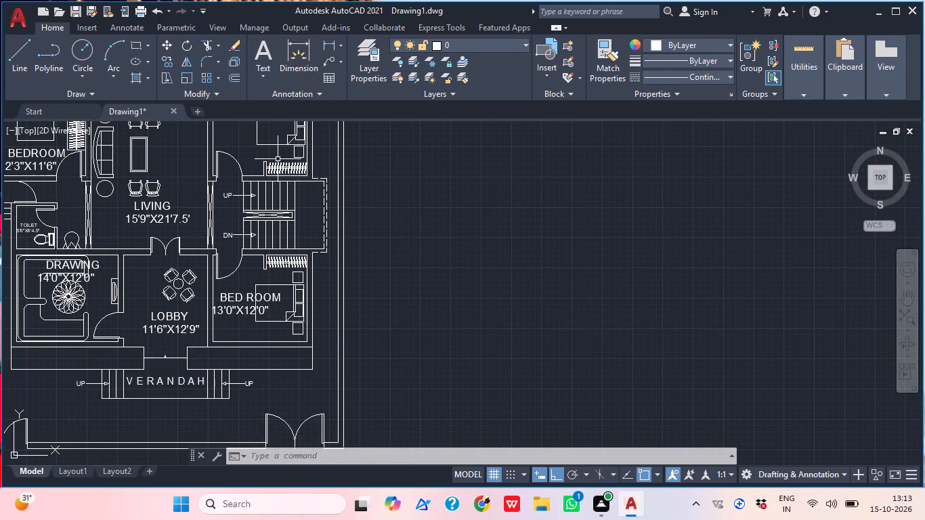
{"action": "middle_click_drag", "start_coordinate": [360, 154], "coordinate": [467, 70]}
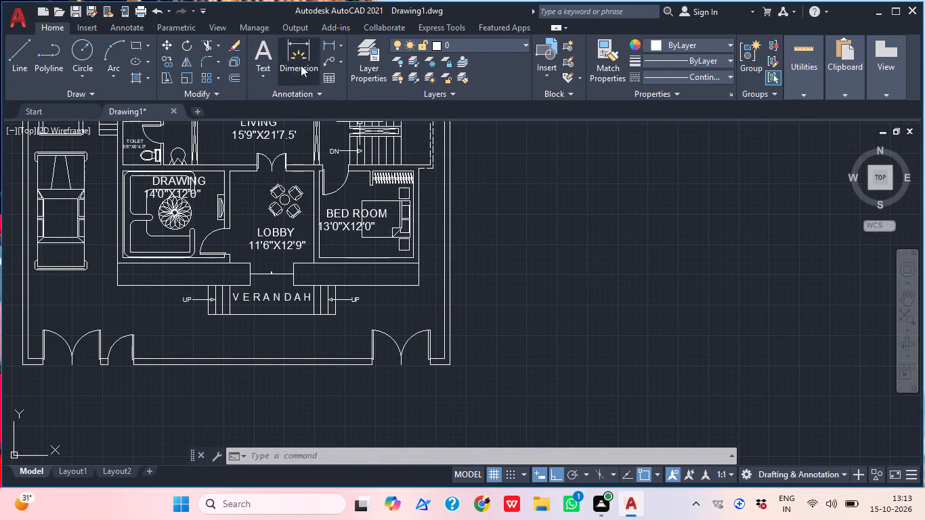
{"action": "left_click", "coordinate": [330, 43]}
{"action": "scroll", "coordinate": [293, 270], "scroll_direction": "up", "scroll_amount": 1}
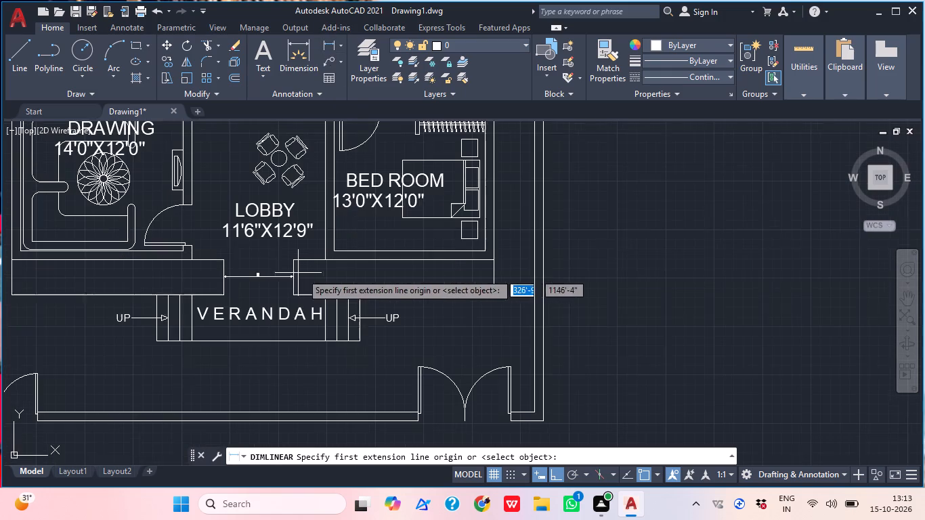
{"action": "left_click", "coordinate": [291, 273]}
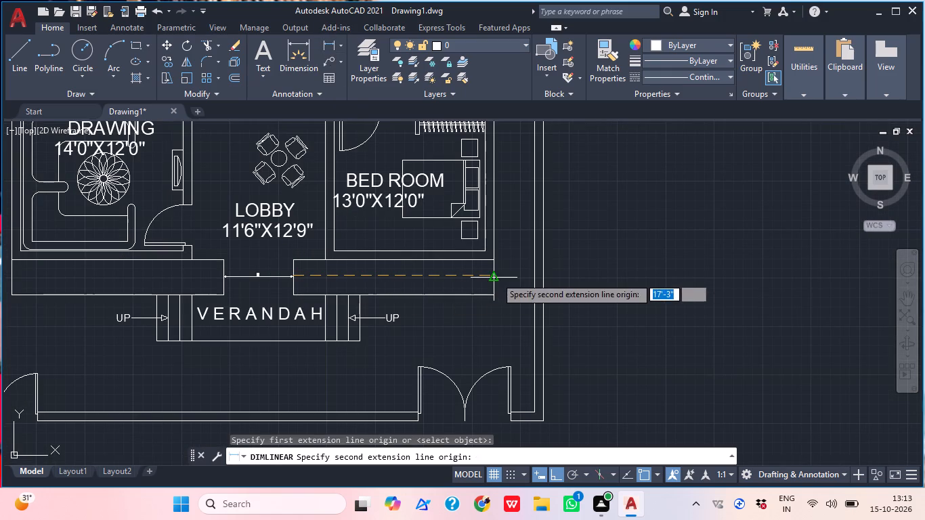
{"action": "left_click", "coordinate": [496, 276]}
{"action": "left_click", "coordinate": [475, 281]}
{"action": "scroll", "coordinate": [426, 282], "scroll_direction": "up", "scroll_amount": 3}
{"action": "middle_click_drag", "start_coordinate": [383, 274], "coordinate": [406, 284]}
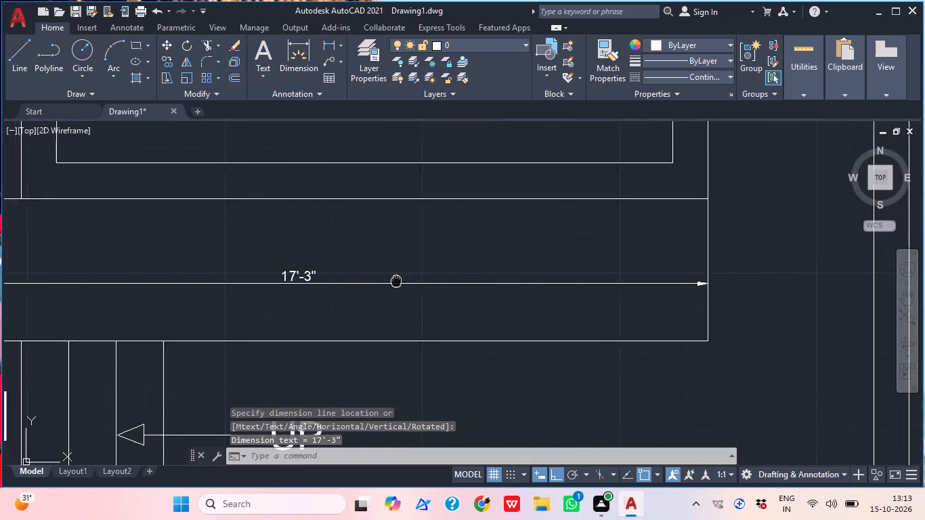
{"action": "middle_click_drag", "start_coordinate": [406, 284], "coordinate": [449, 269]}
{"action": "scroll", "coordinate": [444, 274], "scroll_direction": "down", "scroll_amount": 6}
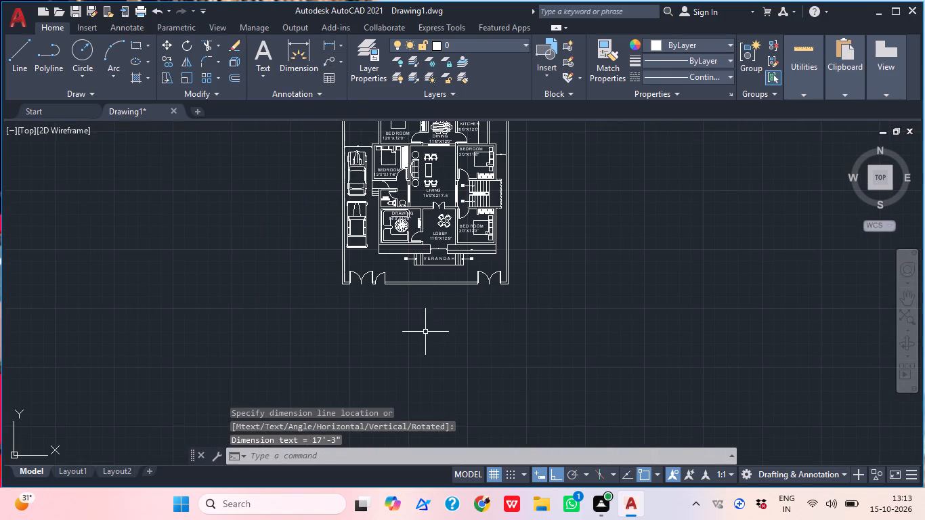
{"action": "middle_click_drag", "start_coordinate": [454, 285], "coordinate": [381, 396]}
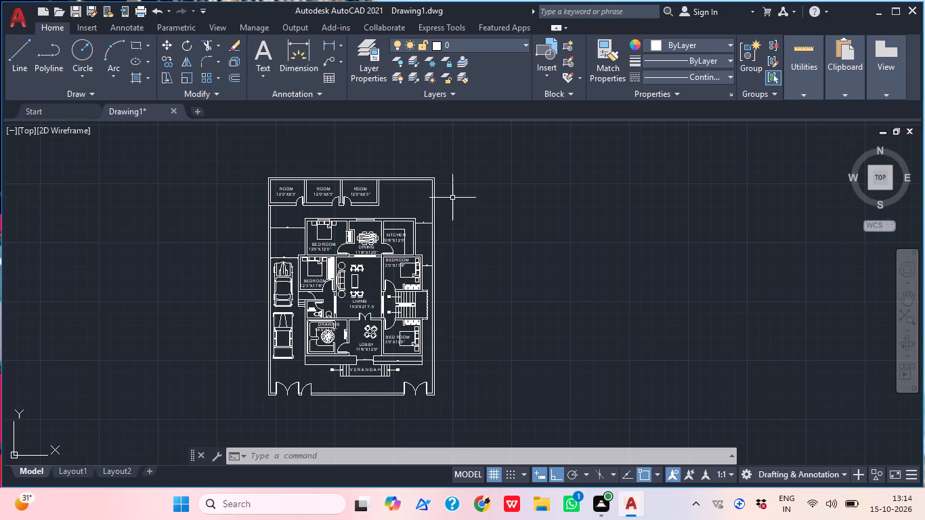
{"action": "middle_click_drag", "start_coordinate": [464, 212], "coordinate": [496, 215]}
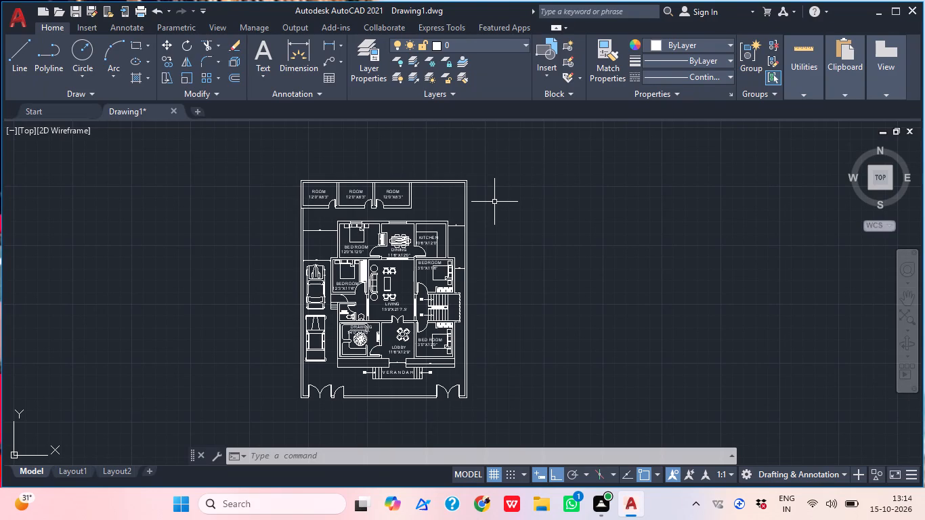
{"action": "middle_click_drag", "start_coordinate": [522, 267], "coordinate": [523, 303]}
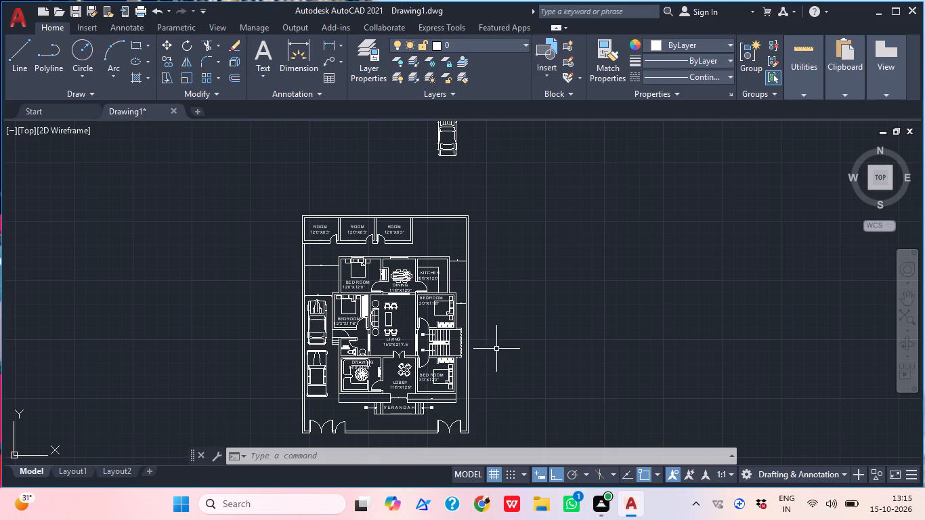
Delete the spare car lying outside the compound behind the rear rooms.
{"action": "middle_click_drag", "start_coordinate": [374, 344], "coordinate": [397, 349]}
{"action": "middle_click_drag", "start_coordinate": [458, 207], "coordinate": [448, 295]}
{"action": "left_click_drag", "start_coordinate": [556, 261], "coordinate": [524, 257]}
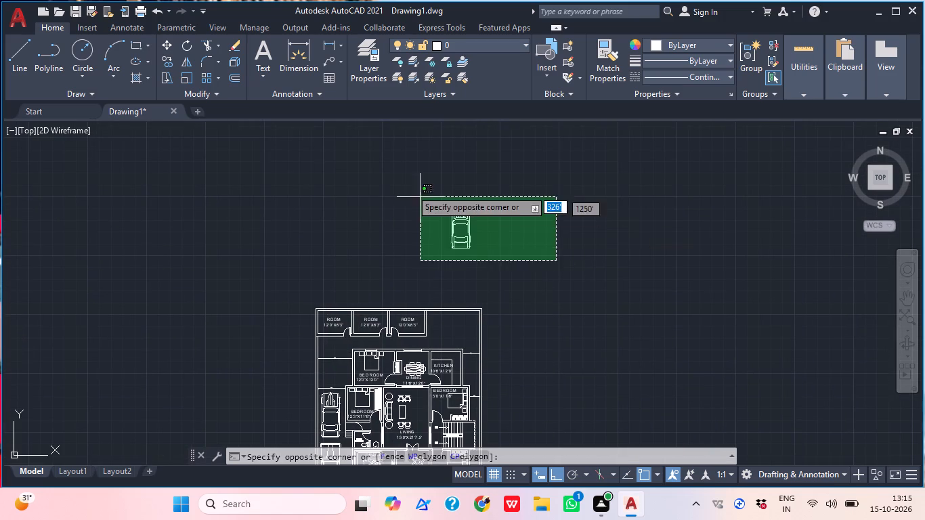
{"action": "left_click", "coordinate": [408, 188]}
{"action": "key", "text": "Delete"}
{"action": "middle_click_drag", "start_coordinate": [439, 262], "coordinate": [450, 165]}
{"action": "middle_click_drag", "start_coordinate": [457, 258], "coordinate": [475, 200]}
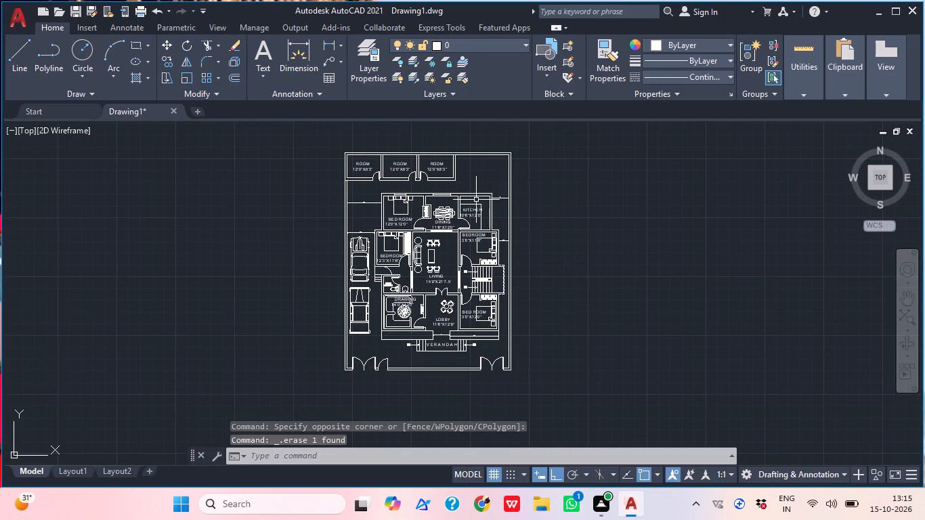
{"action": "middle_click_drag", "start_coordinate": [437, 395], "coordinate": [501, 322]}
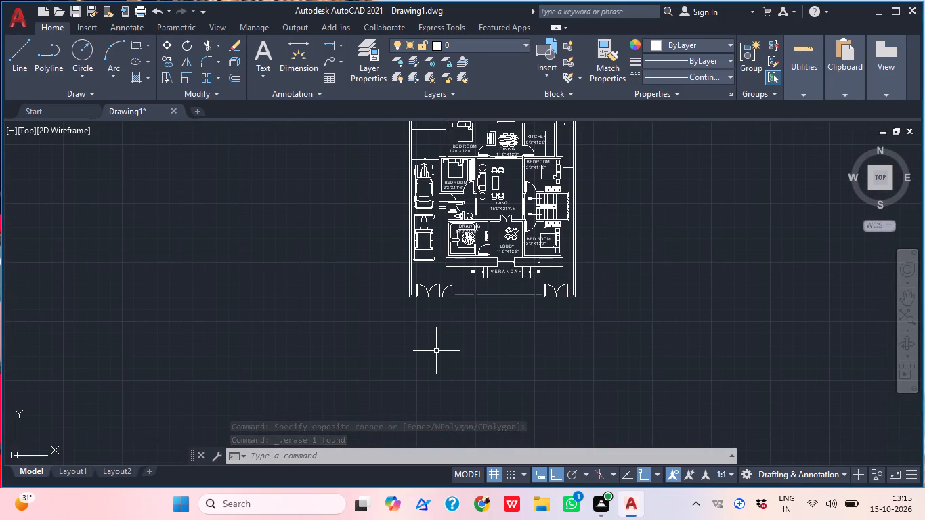
Add the single-line text GROUND FLOOR PLAN, about 1'-7" high and horizontal, just outside the front compound wall.
{"action": "type", "text": "TEXT"}
{"action": "key", "text": "space"}
{"action": "scroll", "coordinate": [467, 277], "scroll_direction": "up", "scroll_amount": 2}
{"action": "middle_click_drag", "start_coordinate": [393, 378], "coordinate": [404, 273]}
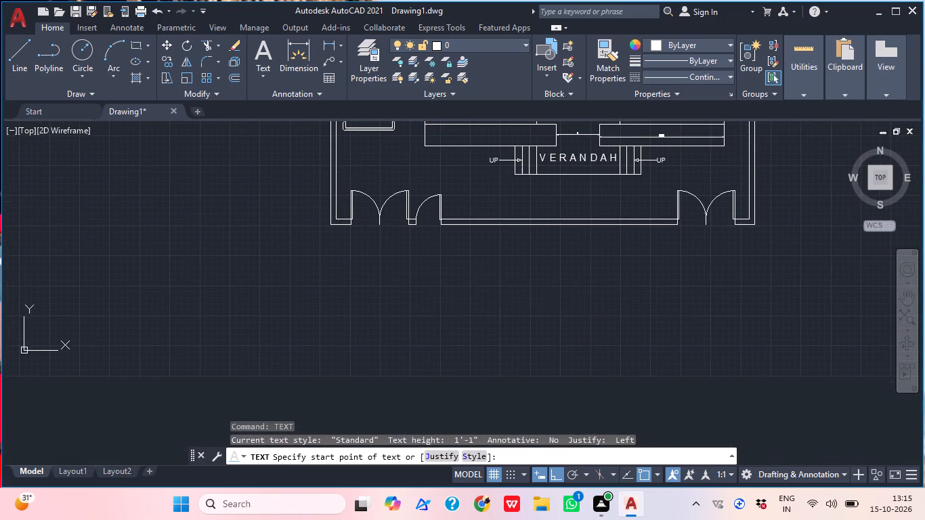
{"action": "scroll", "coordinate": [421, 262], "scroll_direction": "up", "scroll_amount": 1}
{"action": "left_click", "coordinate": [415, 240]}
{"action": "scroll", "coordinate": [416, 272], "scroll_direction": "up", "scroll_amount": 1}
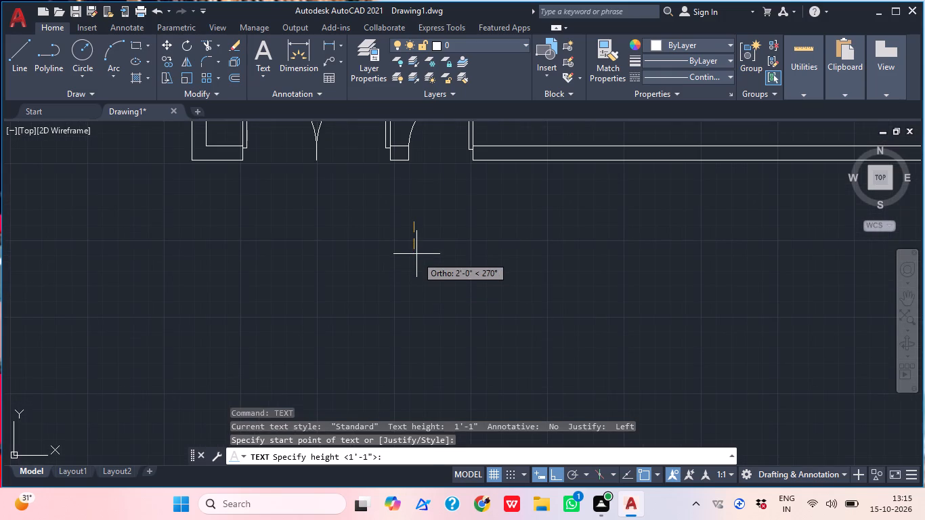
{"action": "left_click", "coordinate": [416, 251]}
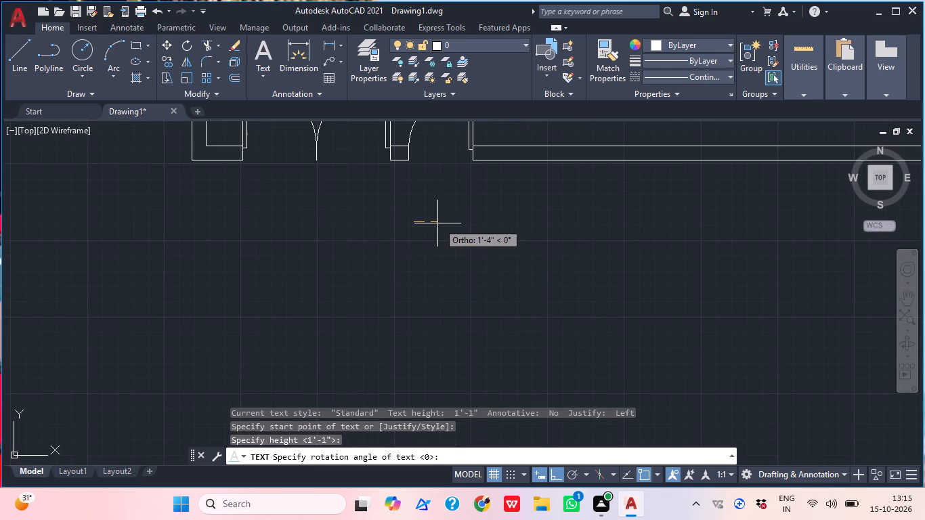
{"action": "left_click", "coordinate": [441, 223]}
{"action": "type", "text": "GROUNF"}
{"action": "key", "text": "BackSpace"}
{"action": "type", "text": "D FLOOR"}
{"action": "key", "text": "space"}
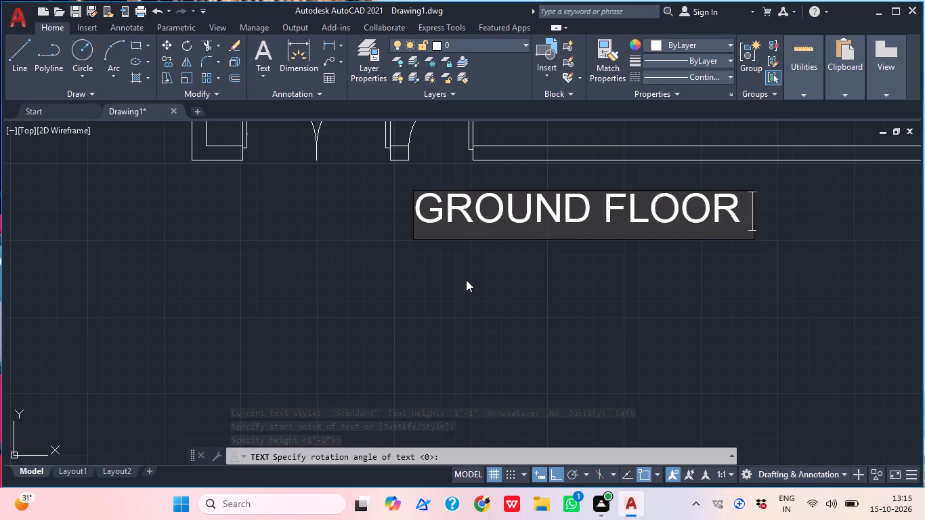
{"action": "type", "text": "PLAN"}
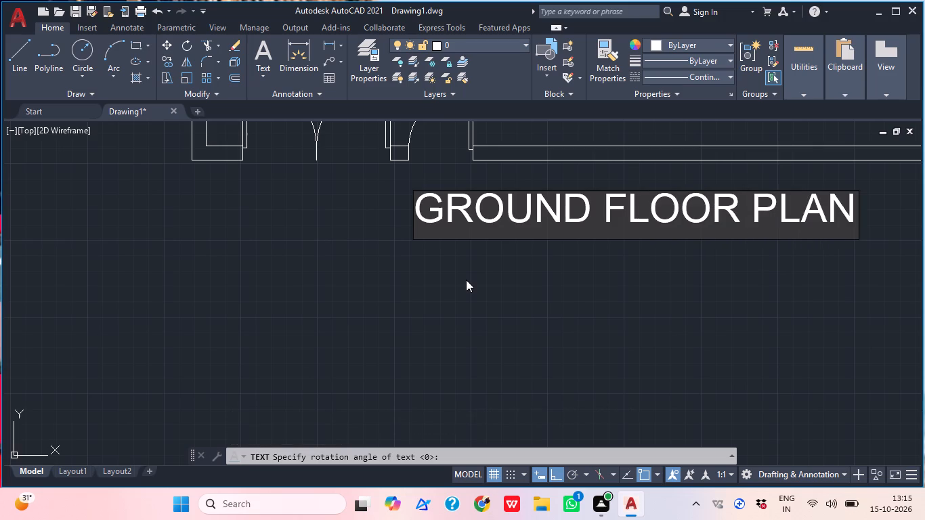
{"action": "left_click", "coordinate": [714, 353]}
{"action": "scroll", "coordinate": [552, 340], "scroll_direction": "down", "scroll_amount": 1}
{"action": "middle_click_drag", "start_coordinate": [547, 345], "coordinate": [541, 351]}
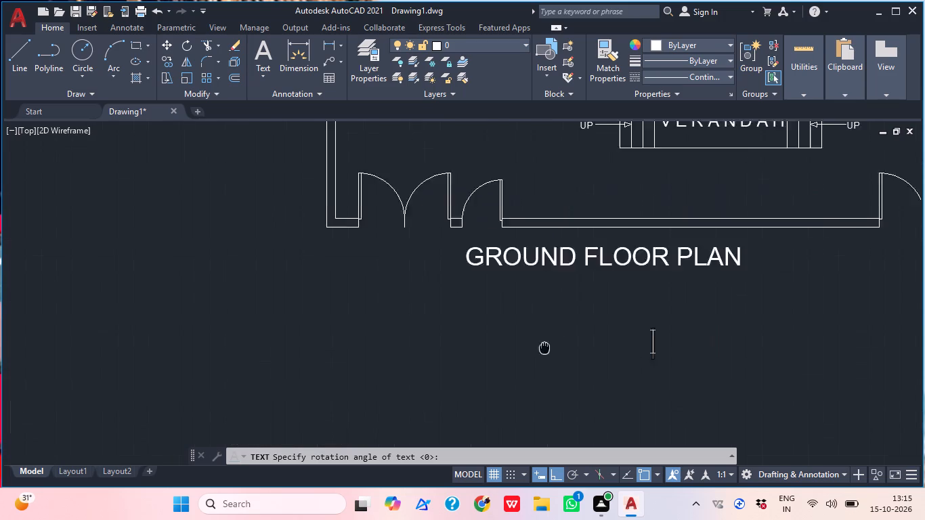
{"action": "middle_click_drag", "start_coordinate": [541, 351], "coordinate": [397, 401]}
{"action": "key", "text": "Escape"}
Turn Ortho off and move the GROUND FLOOR PLAN title about 7'-2" diagonally, away from the front compound wall.
{"action": "left_click", "coordinate": [607, 339]}
{"action": "left_click", "coordinate": [567, 314]}
{"action": "type", "text": "M"}
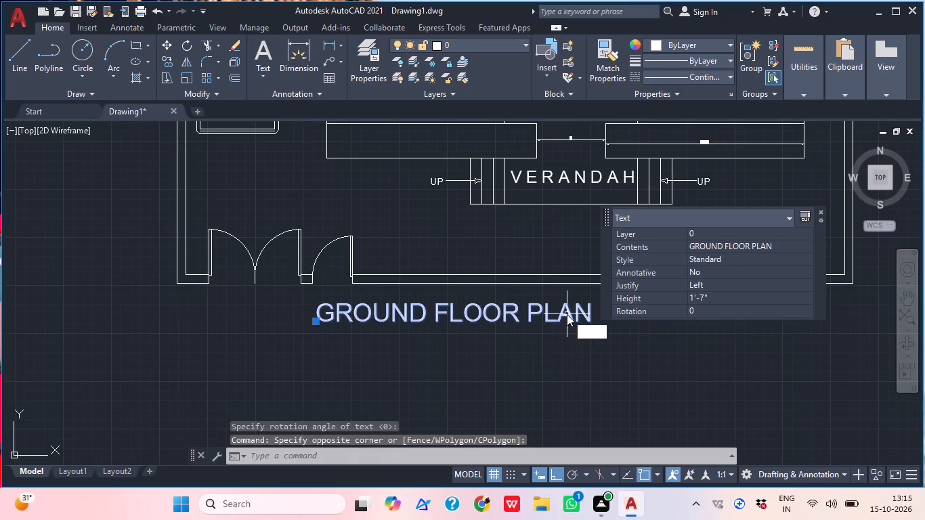
{"action": "key", "text": "space"}
{"action": "left_click", "coordinate": [511, 317]}
{"action": "scroll", "coordinate": [584, 347], "scroll_direction": "down", "scroll_amount": 1}
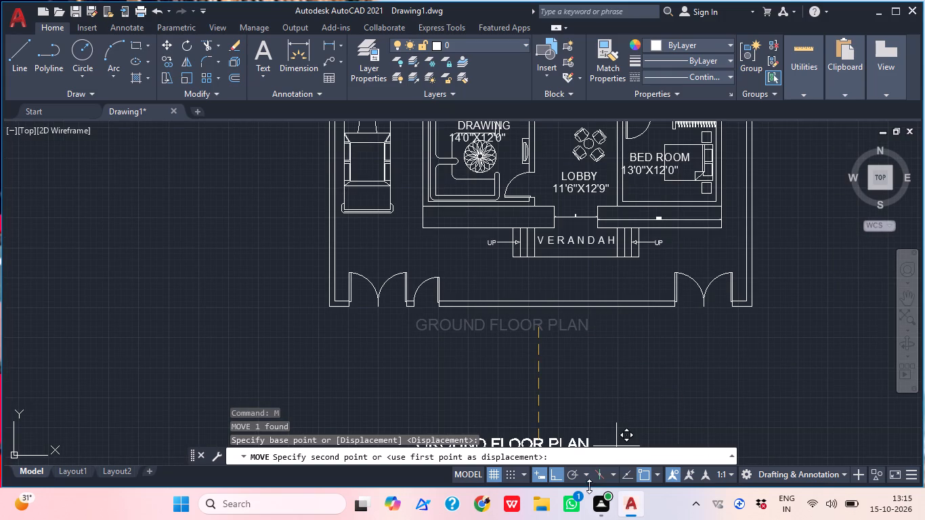
{"action": "left_click", "coordinate": [556, 475]}
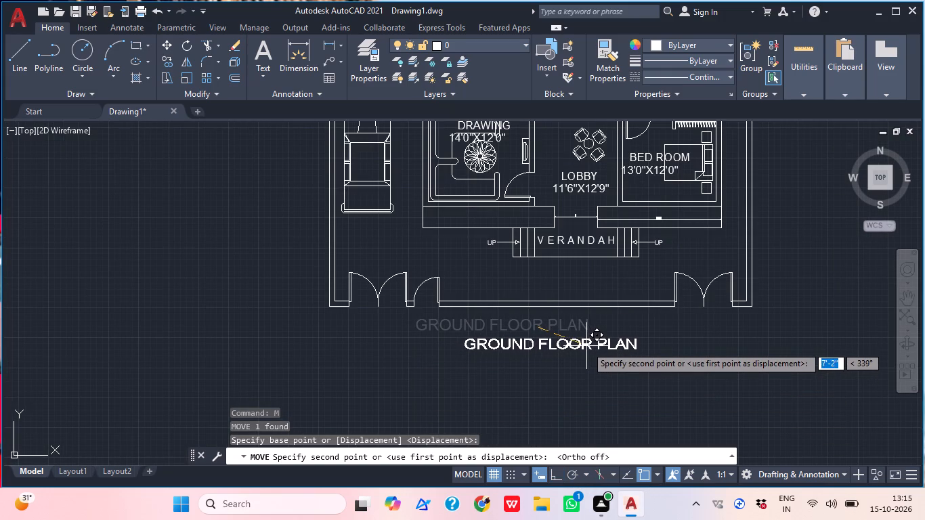
{"action": "left_click", "coordinate": [586, 346]}
Scale up the GROUND FLOOR PLAN title freehand from a base point just below it.
{"action": "middle_click_drag", "start_coordinate": [594, 385], "coordinate": [560, 427]}
{"action": "left_click_drag", "start_coordinate": [614, 397], "coordinate": [606, 400]}
{"action": "left_click", "coordinate": [555, 375]}
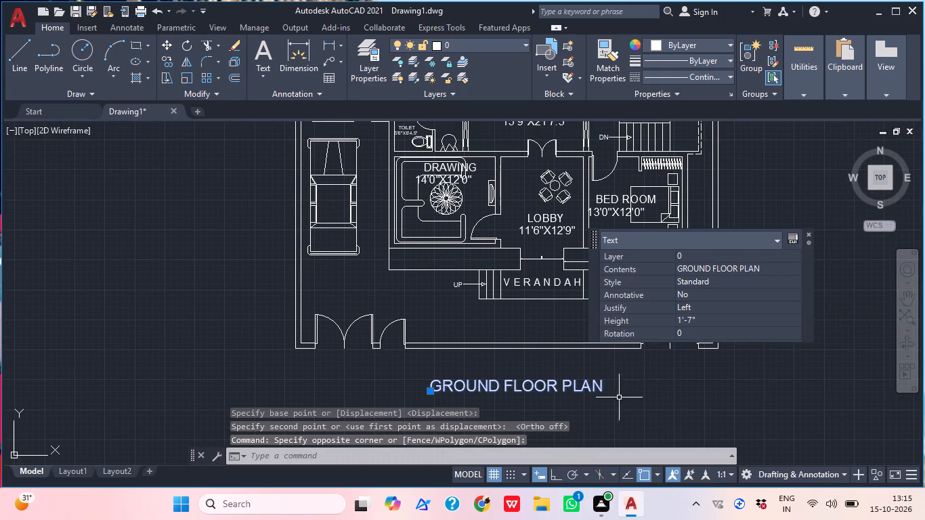
{"action": "type", "text": "SC"}
{"action": "key", "text": "space"}
{"action": "scroll", "coordinate": [639, 370], "scroll_direction": "down", "scroll_amount": 2}
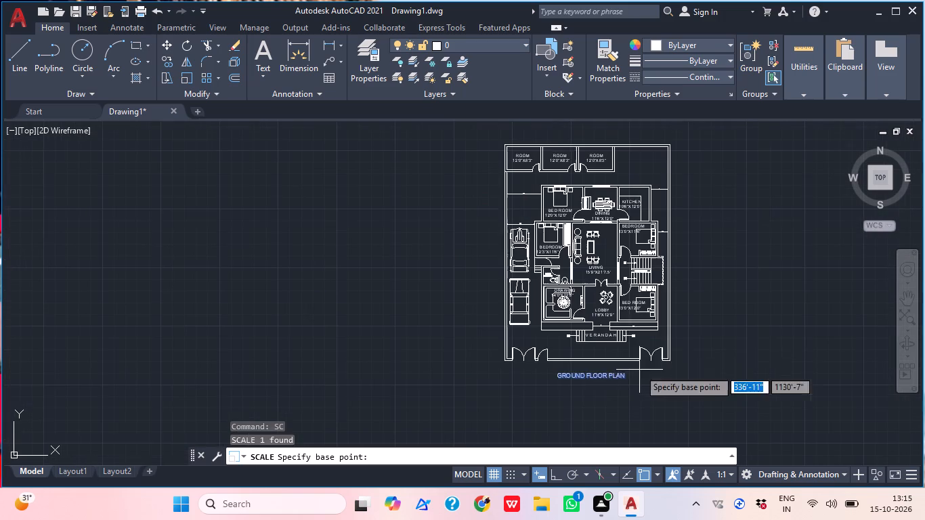
{"action": "left_click", "coordinate": [590, 385]}
{"action": "left_click", "coordinate": [604, 412]}
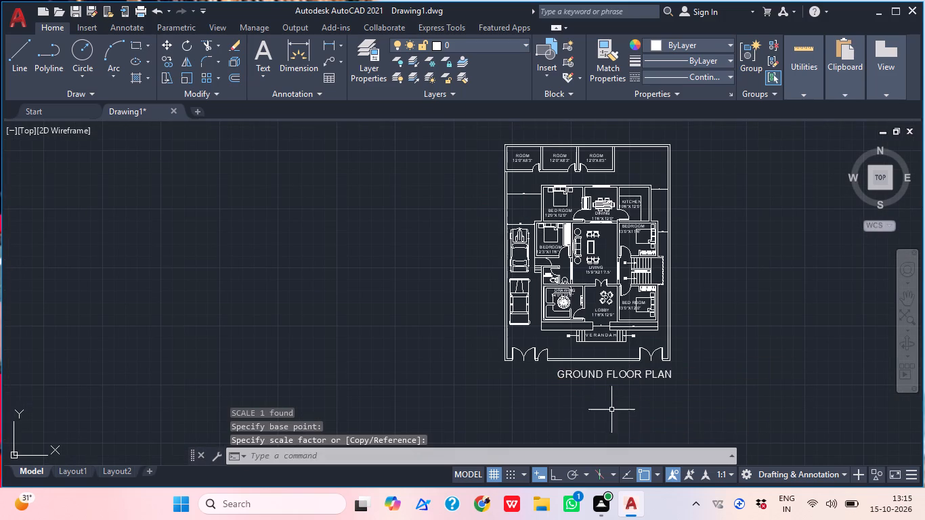
Move the enlarged GROUND FLOOR PLAN title about 8'-5" sideways to centre it beneath the plan.
{"action": "scroll", "coordinate": [647, 388], "scroll_direction": "up", "scroll_amount": 1}
{"action": "left_click", "coordinate": [651, 391]}
{"action": "left_click", "coordinate": [563, 367]}
{"action": "type", "text": "M"}
{"action": "key", "text": "space"}
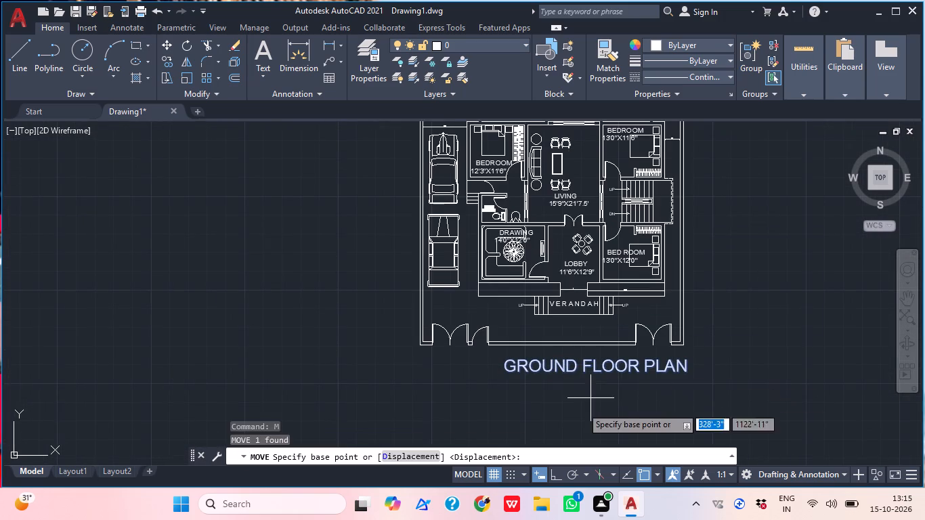
{"action": "middle_click", "coordinate": [561, 422]}
{"action": "left_click", "coordinate": [584, 366]}
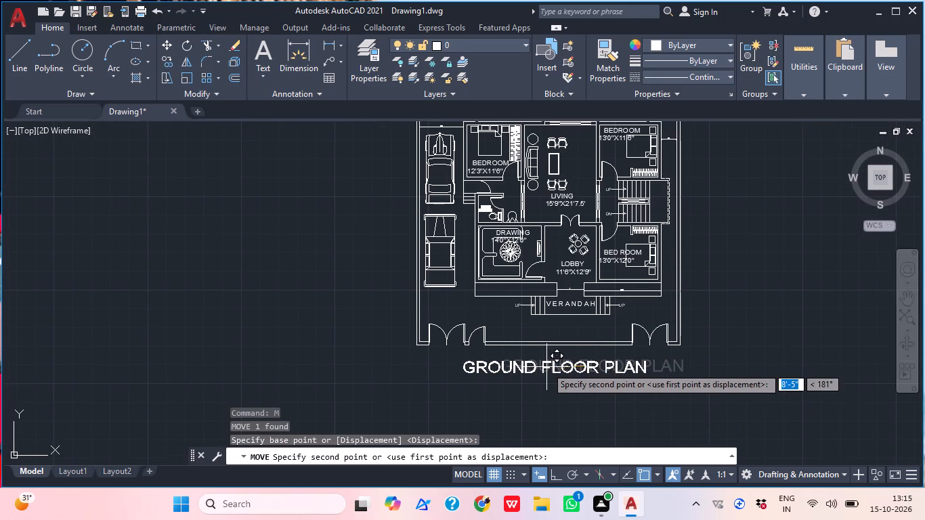
{"action": "left_click", "coordinate": [546, 367]}
Save the drawing to the Desktop as RED PLAN 2H.
{"action": "scroll", "coordinate": [563, 379], "scroll_direction": "down", "scroll_amount": 1}
{"action": "middle_click_drag", "start_coordinate": [580, 383], "coordinate": [540, 407]}
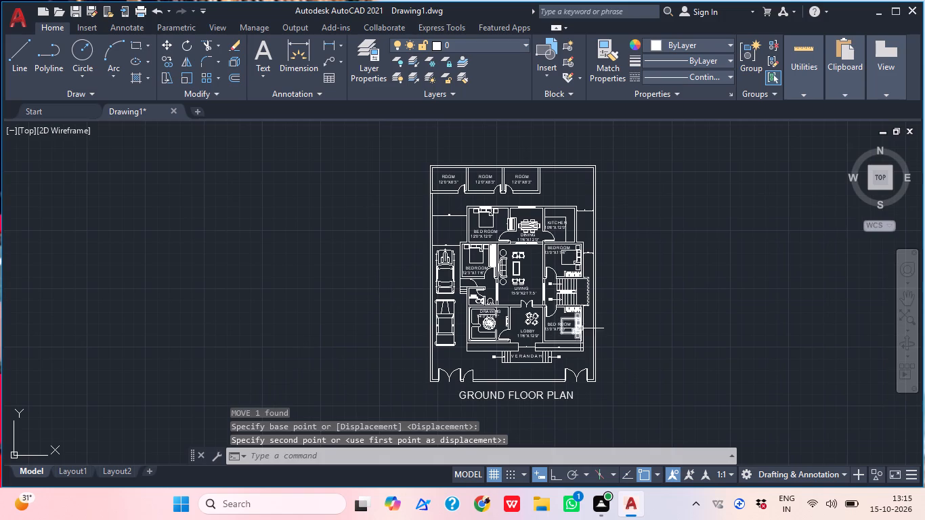
{"action": "key", "text": "ctrl+s"}
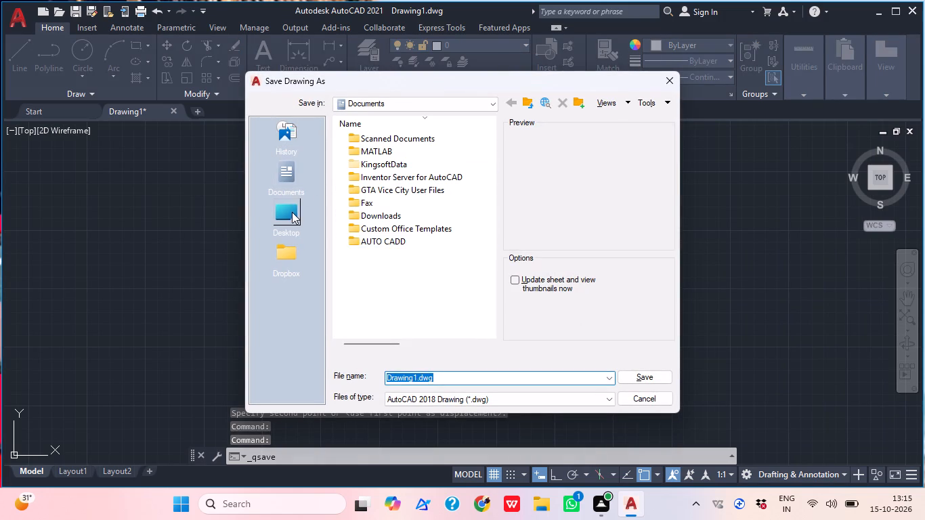
{"action": "left_click", "coordinate": [292, 212]}
{"action": "left_click", "coordinate": [440, 378]}
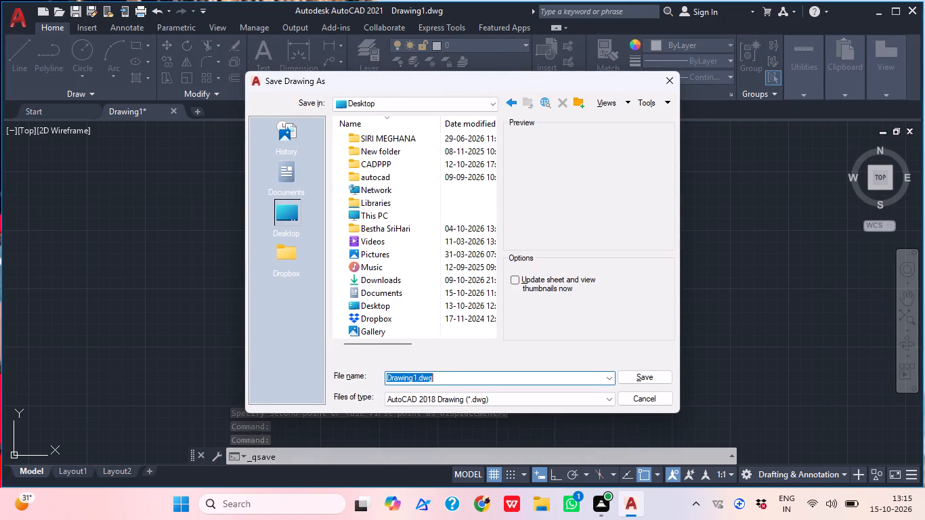
{"action": "type", "text": "RED PLAN"}
{"action": "key", "text": "space"}
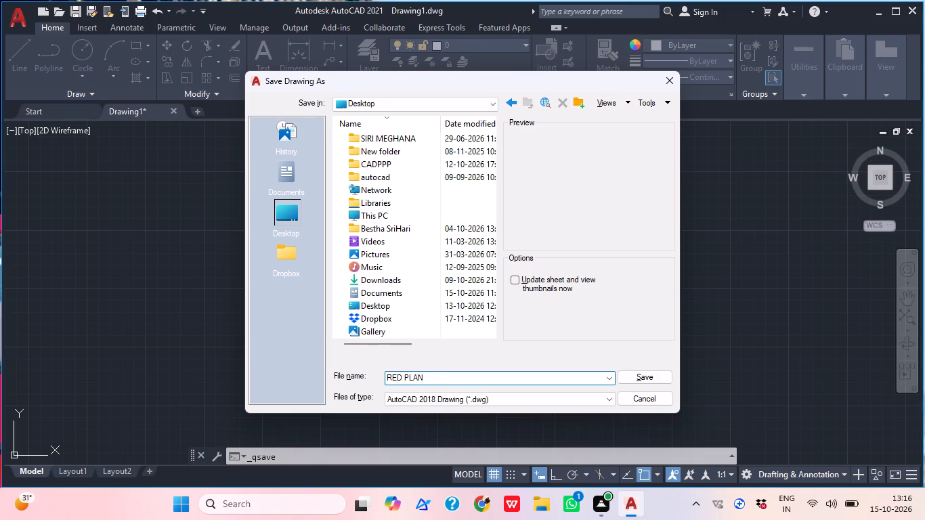
{"action": "type", "text": "2H"}
{"action": "left_click", "coordinate": [645, 379]}
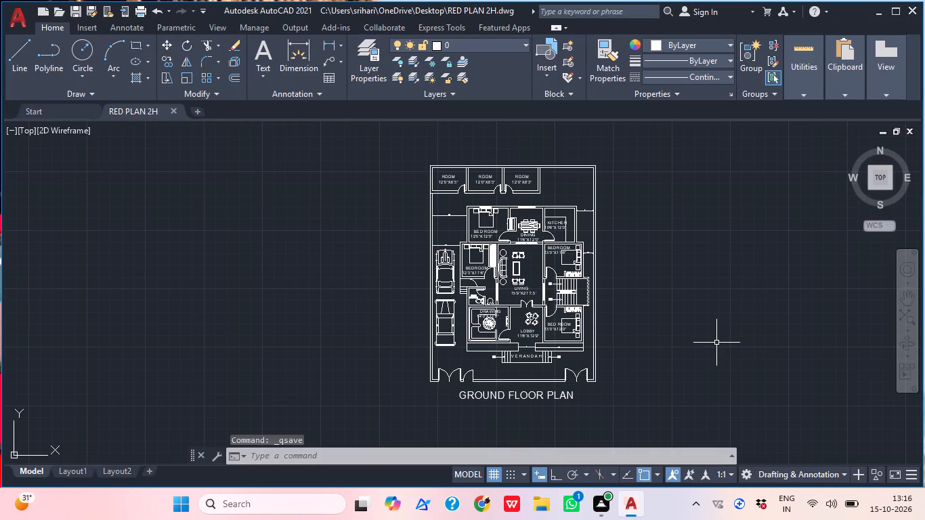
Set up a plot using the AutoCAD PDF (High Quality Print).pc3 plotter, with inches as the plot scale unit.
{"action": "key", "text": "ctrl+p"}
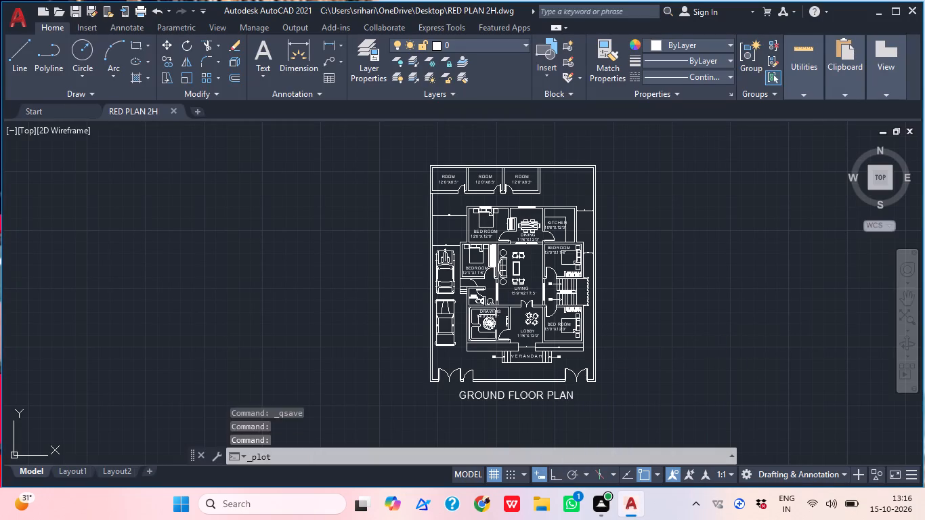
{"action": "left_click", "coordinate": [454, 146]}
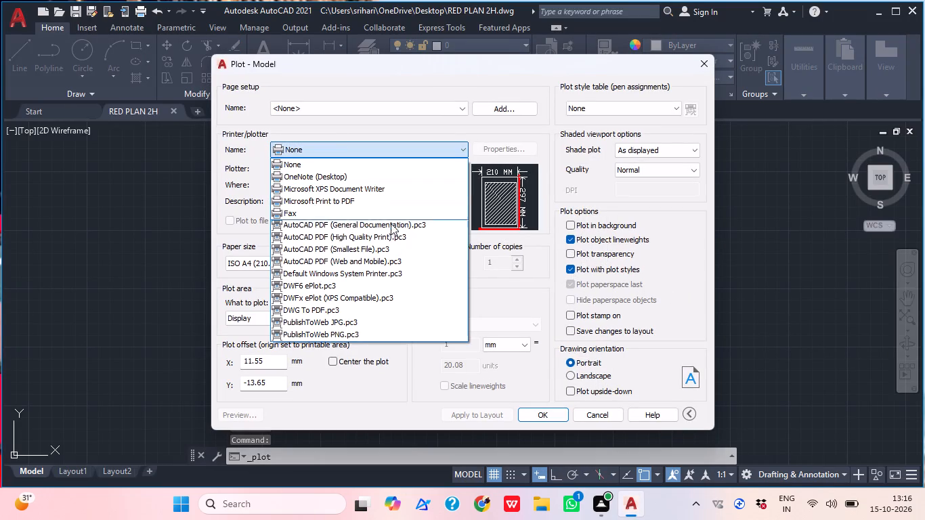
{"action": "left_click", "coordinate": [388, 237]}
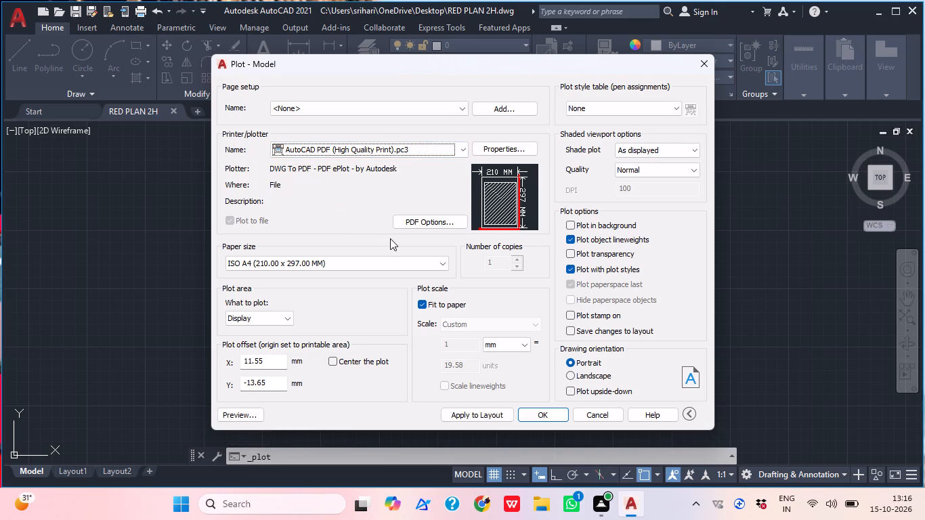
{"action": "left_click", "coordinate": [265, 324]}
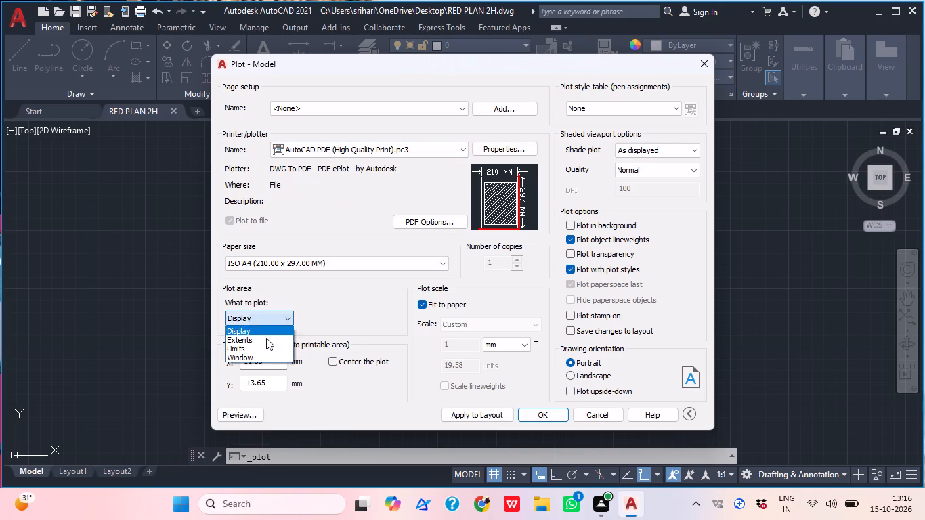
{"action": "left_click", "coordinate": [521, 352]}
{"action": "left_click", "coordinate": [521, 345]}
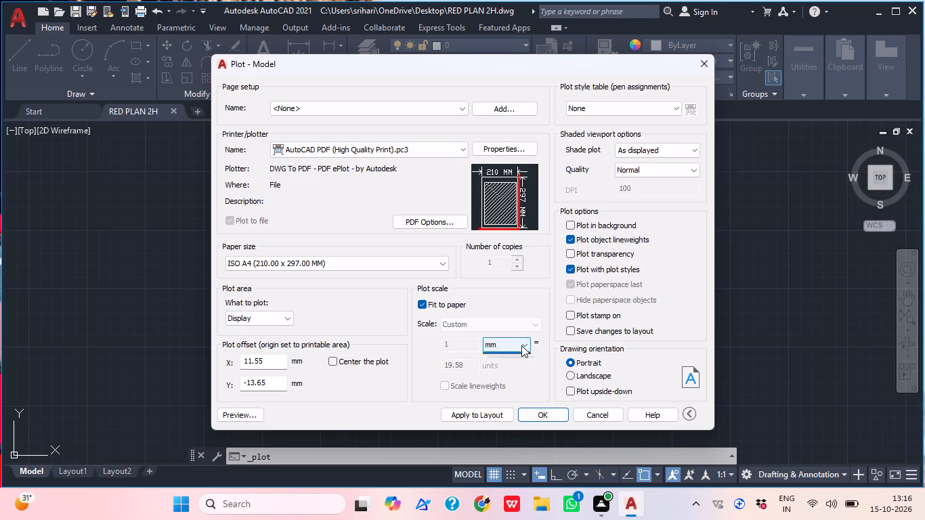
{"action": "left_click", "coordinate": [516, 357]}
Set the plot area to a window enclosing the whole compound and the GROUND FLOOR PLAN title.
{"action": "left_click", "coordinate": [293, 313]}
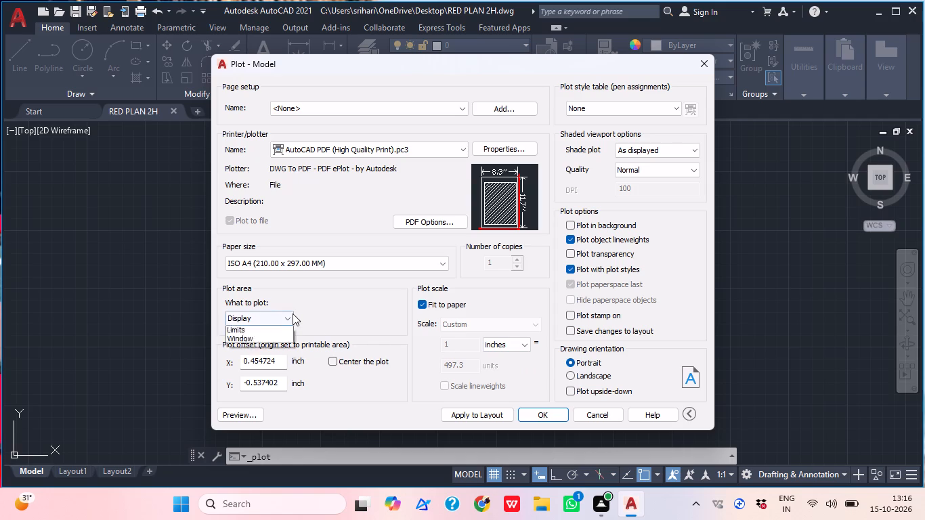
{"action": "left_click", "coordinate": [273, 360]}
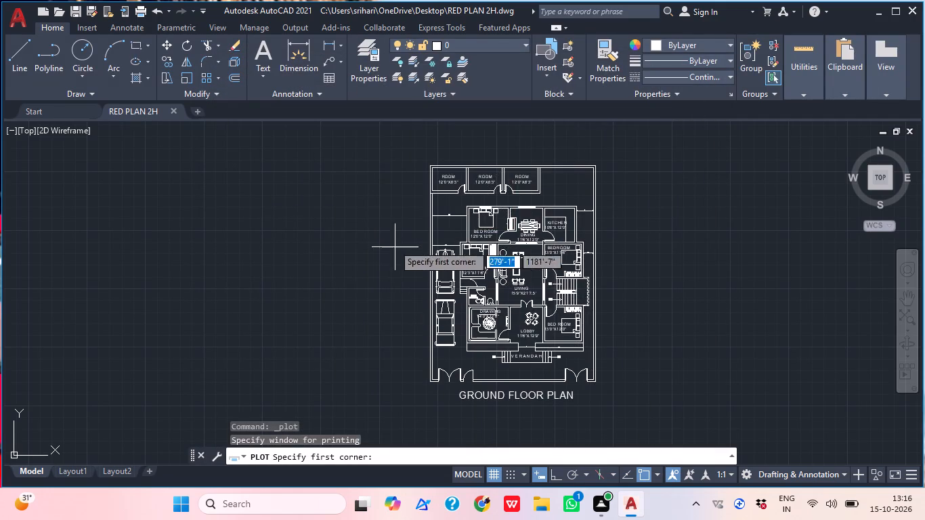
{"action": "left_click", "coordinate": [416, 152]}
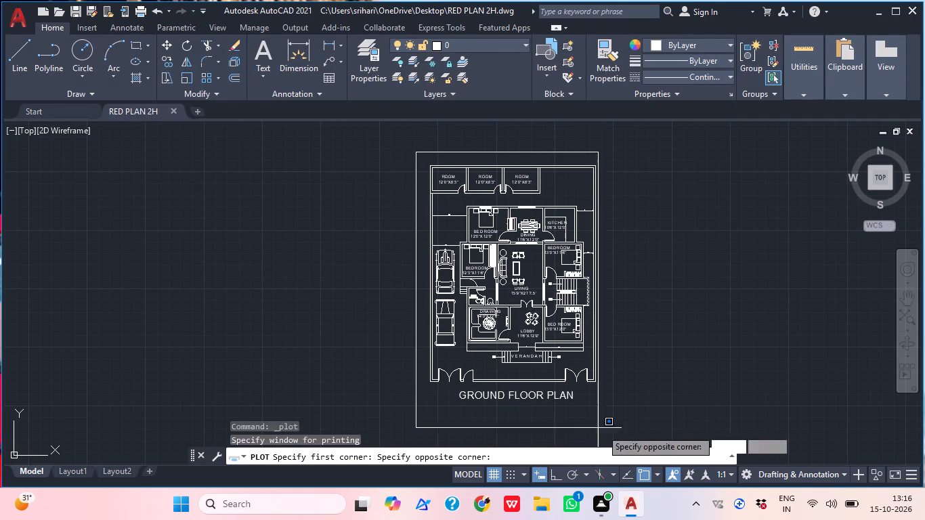
{"action": "left_click", "coordinate": [611, 410]}
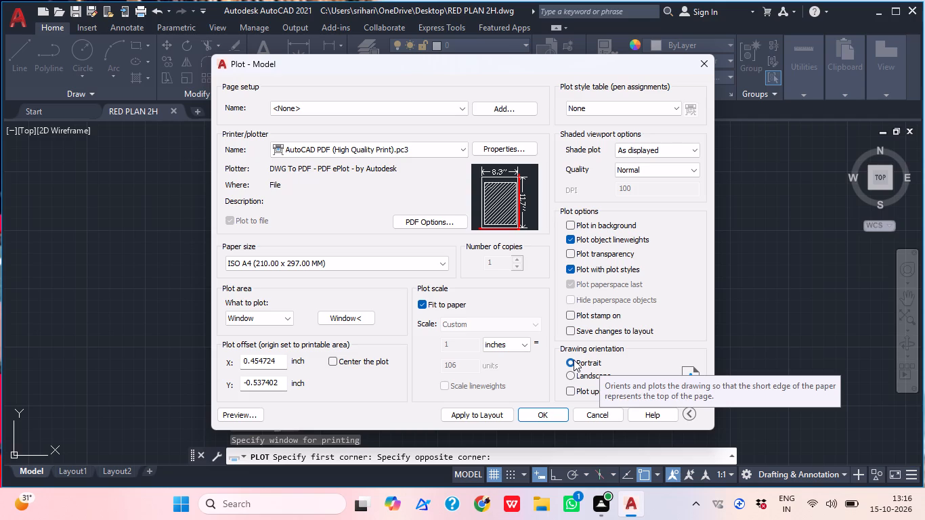
Preview the plot to check how the plan and its title fit on the page.
{"action": "left_click", "coordinate": [232, 411]}
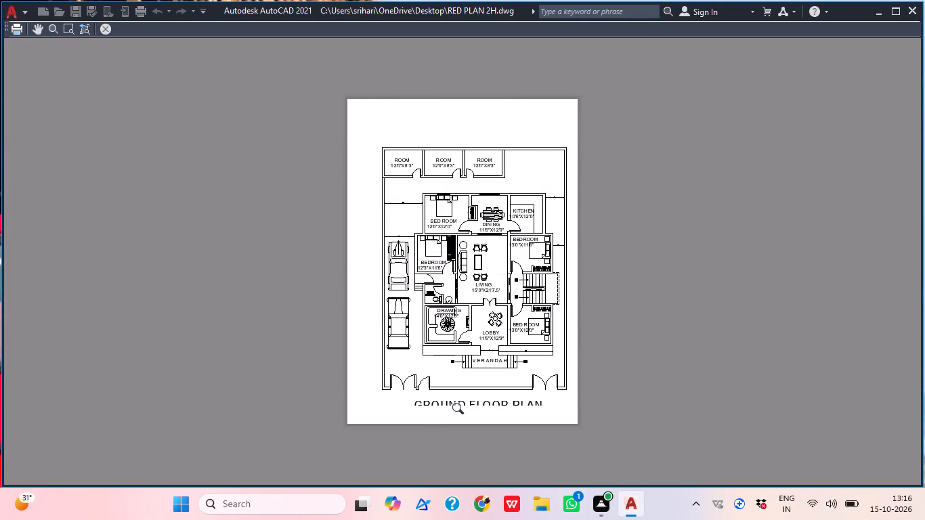
{"action": "scroll", "coordinate": [459, 404], "scroll_direction": "up", "scroll_amount": 1}
{"action": "scroll", "coordinate": [458, 383], "scroll_direction": "down", "scroll_amount": 1}
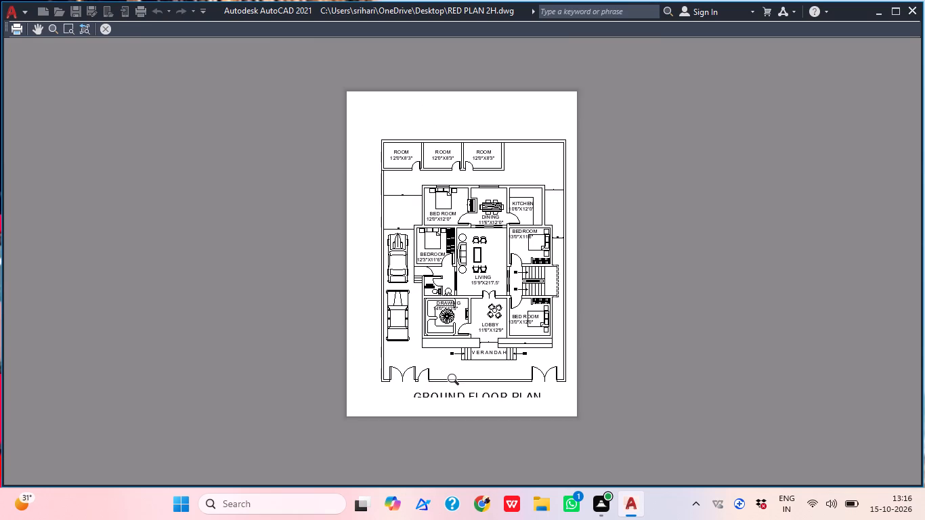
{"action": "left_click", "coordinate": [108, 22]}
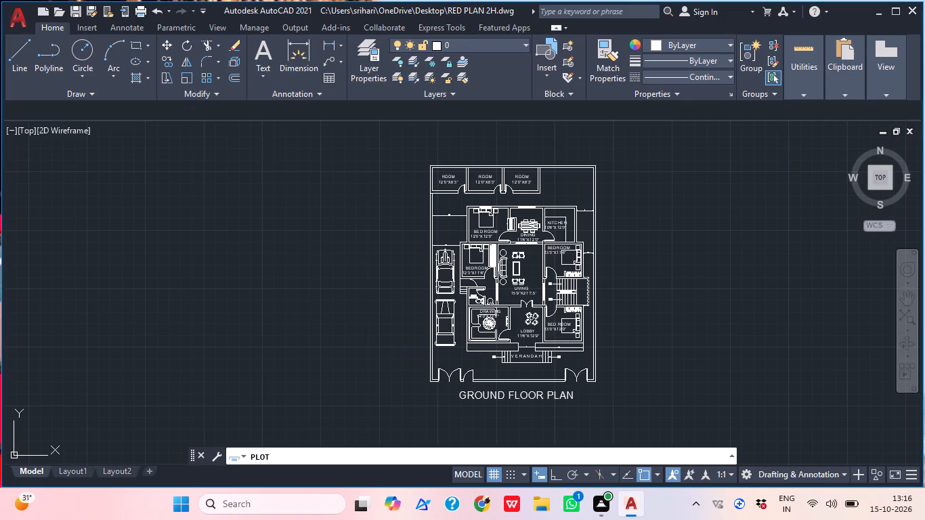
Re-pick the plot window, starting from a corner farther outside the compound's rear corner on the car side.
{"action": "left_click", "coordinate": [358, 317]}
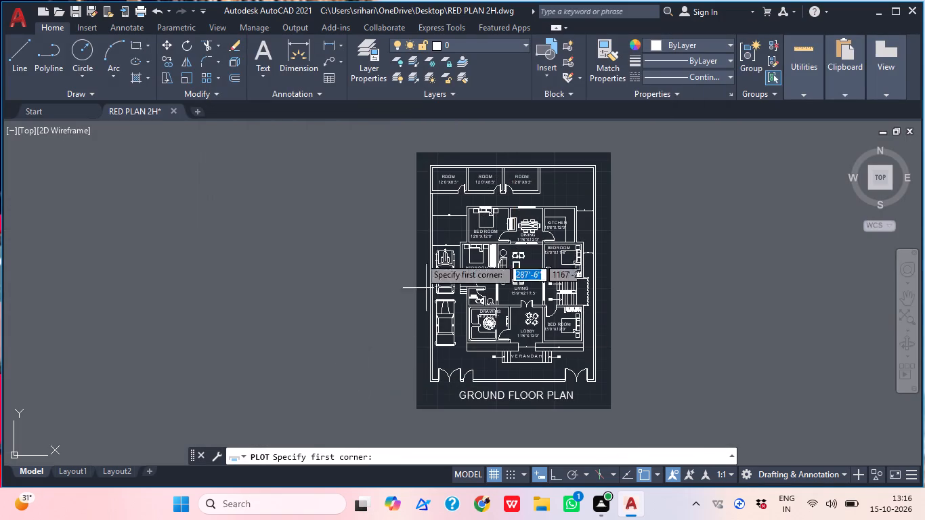
{"action": "left_click", "coordinate": [403, 133]}
{"action": "middle_click_drag", "start_coordinate": [485, 431], "coordinate": [428, 324]}
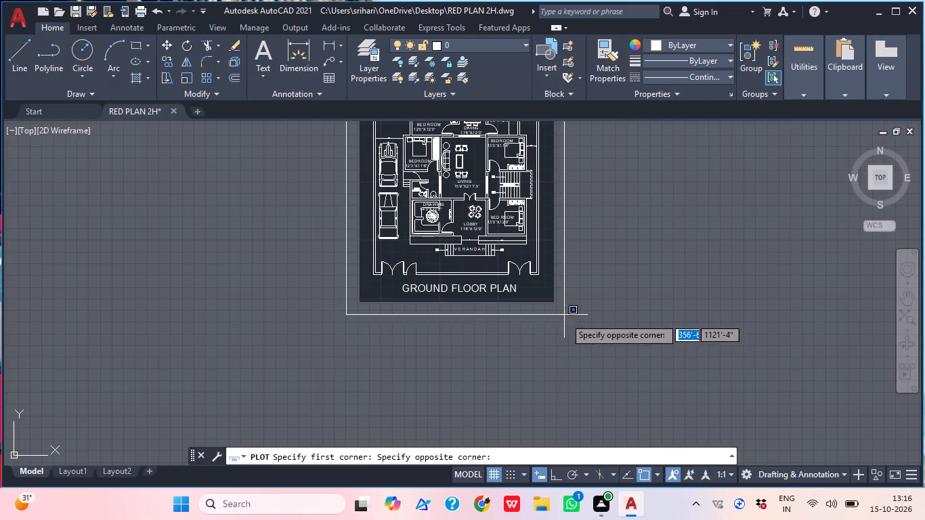
{"action": "middle_click_drag", "start_coordinate": [560, 334], "coordinate": [537, 519]}
{"action": "left_click", "coordinate": [351, 240]}
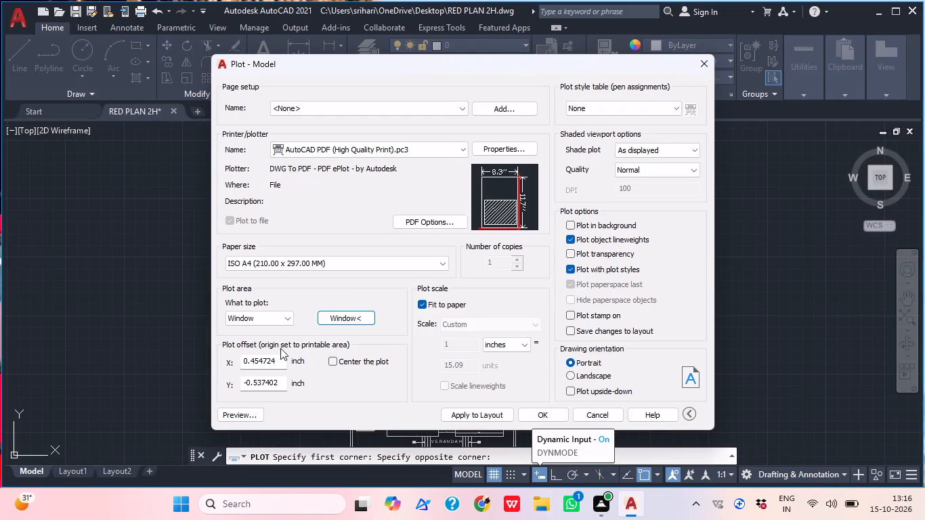
Re-pick the plot window so it encloses the whole compound and the GROUND FLOOR PLAN title with a margin all around.
{"action": "left_click", "coordinate": [345, 317]}
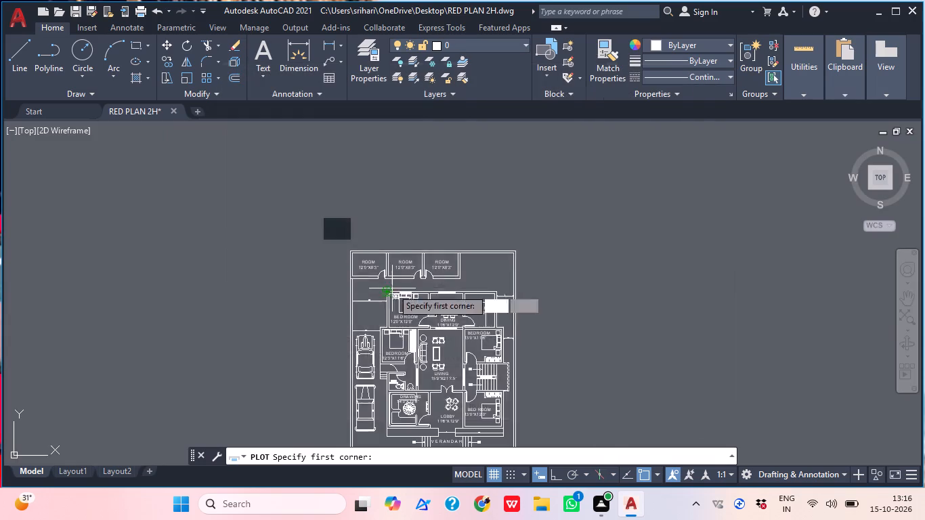
{"action": "scroll", "coordinate": [392, 288], "scroll_direction": "down", "scroll_amount": 1}
{"action": "middle_click_drag", "start_coordinate": [392, 288], "coordinate": [381, 204]}
{"action": "scroll", "coordinate": [357, 172], "scroll_direction": "up", "scroll_amount": 2}
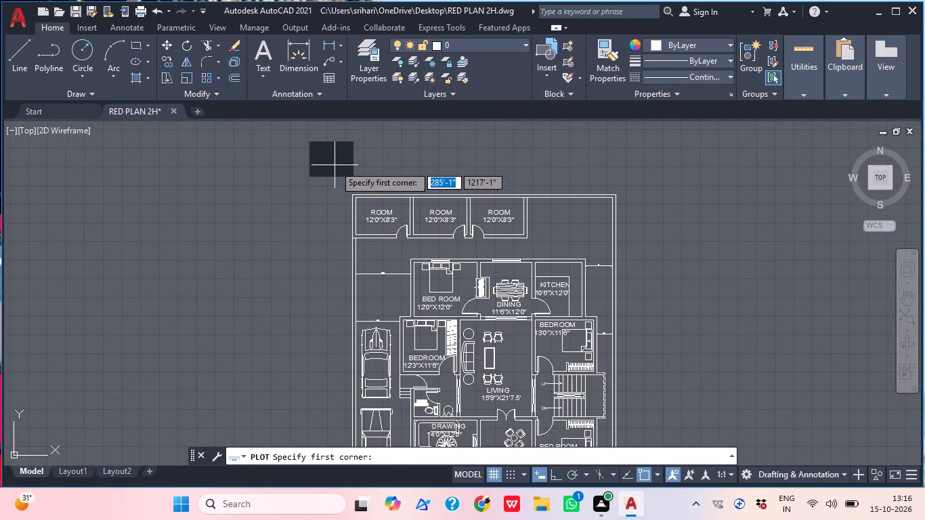
{"action": "left_click", "coordinate": [335, 165]}
{"action": "scroll", "coordinate": [354, 153], "scroll_direction": "down", "scroll_amount": 2}
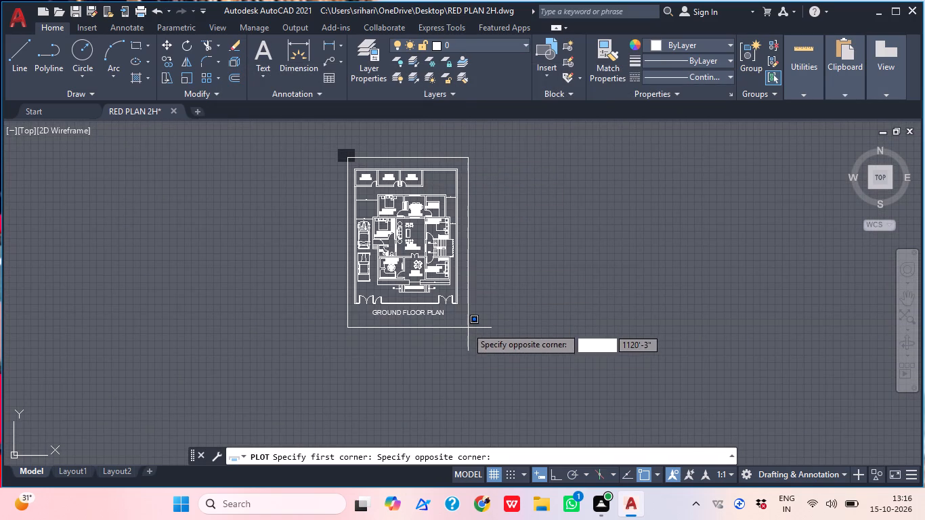
{"action": "scroll", "coordinate": [465, 327], "scroll_direction": "up", "scroll_amount": 1}
{"action": "left_click", "coordinate": [461, 328]}
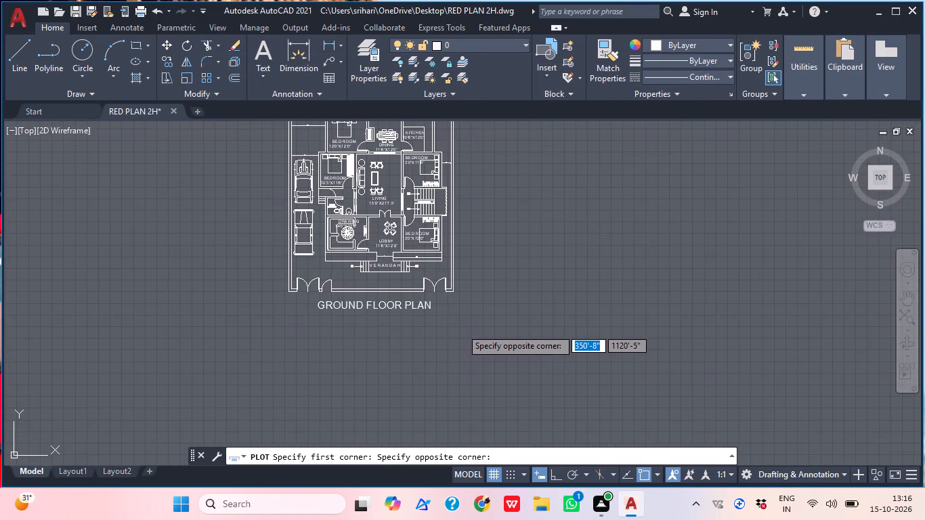
Preview the plot to check how the plan and its title fit on the A4 page.
{"action": "left_click", "coordinate": [254, 414]}
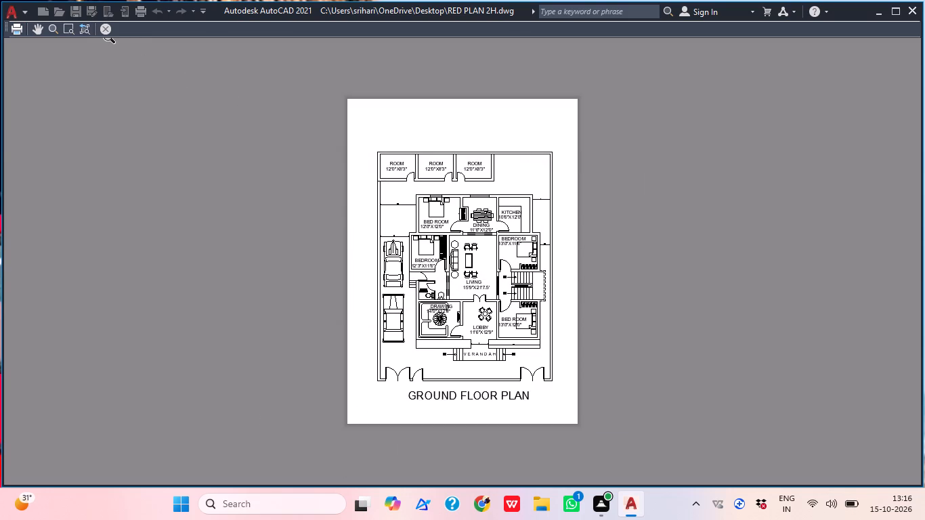
{"action": "left_click", "coordinate": [113, 30]}
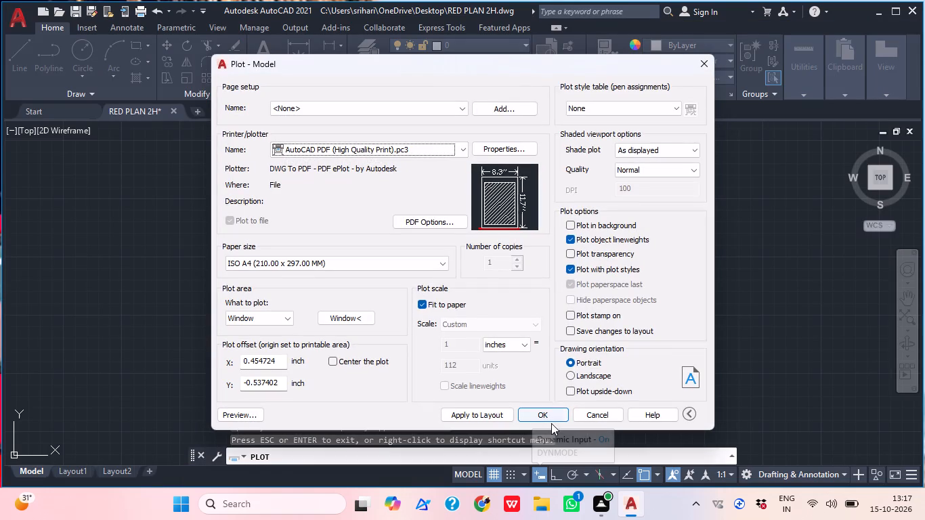
Plot the drawing to PDF, saving it as RED PLAN 2H-Model.pdf in the AUTO CADD folder under Documents.
{"action": "left_click", "coordinate": [547, 418]}
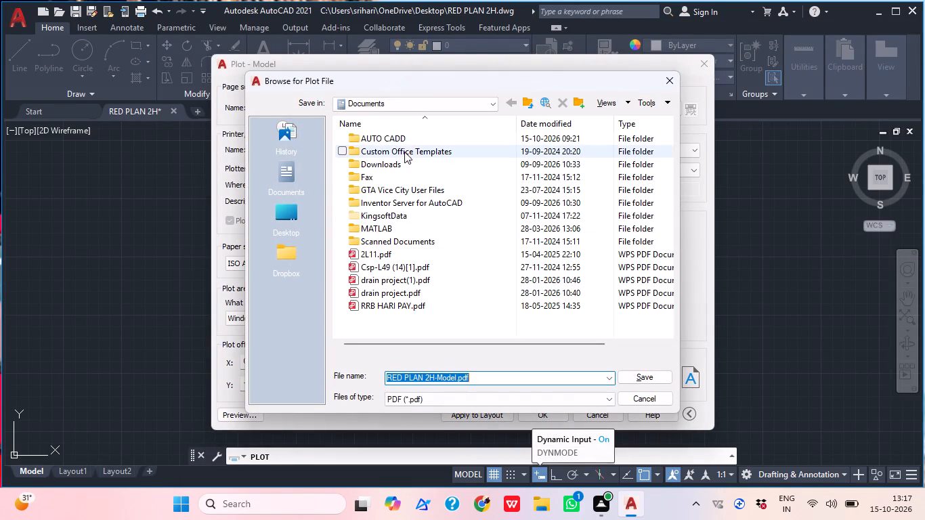
{"action": "double_click", "coordinate": [403, 142]}
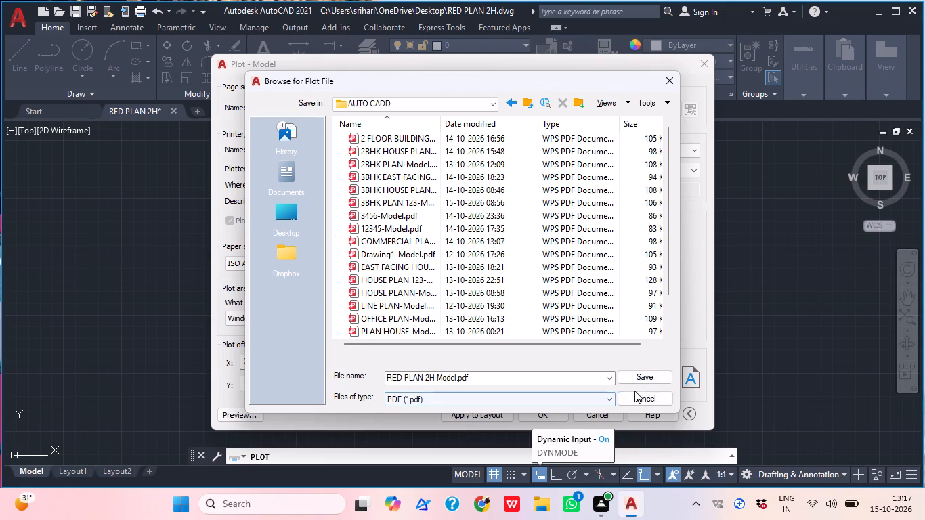
{"action": "left_click", "coordinate": [648, 376]}
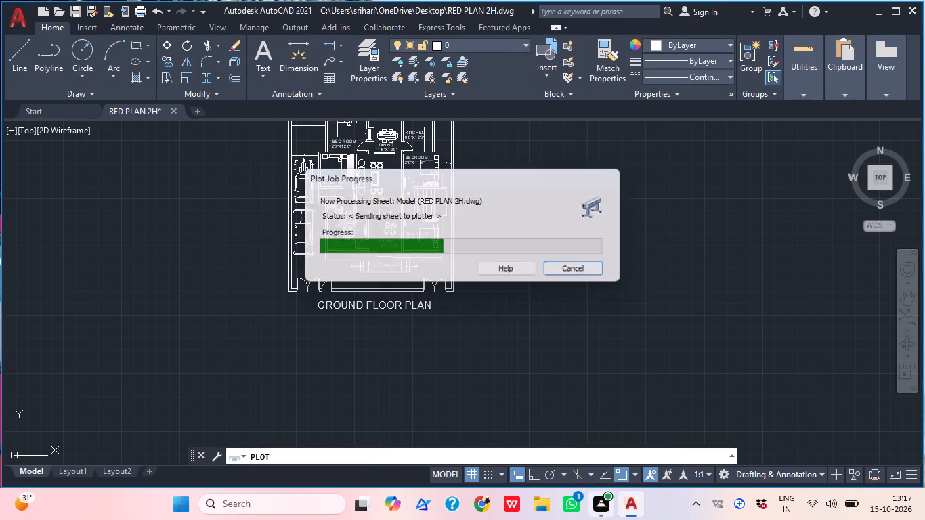